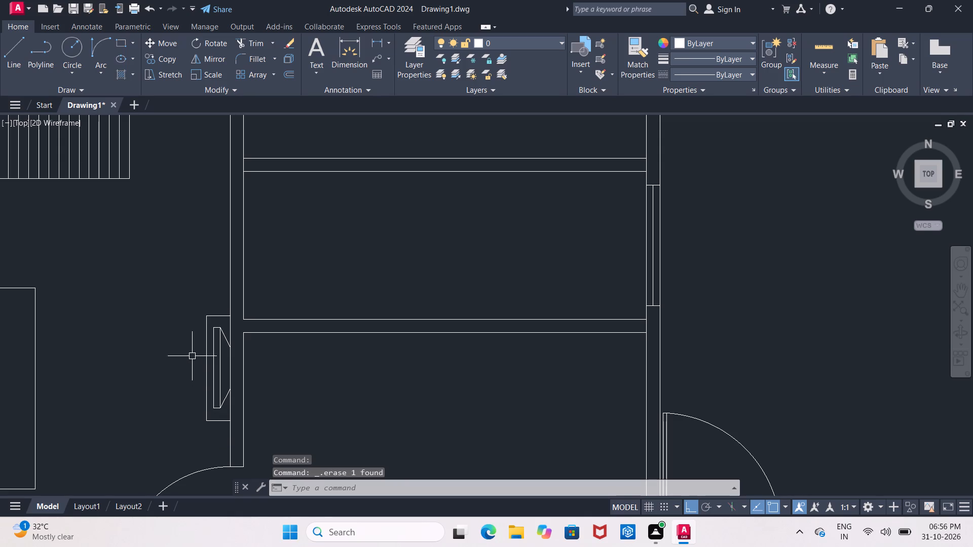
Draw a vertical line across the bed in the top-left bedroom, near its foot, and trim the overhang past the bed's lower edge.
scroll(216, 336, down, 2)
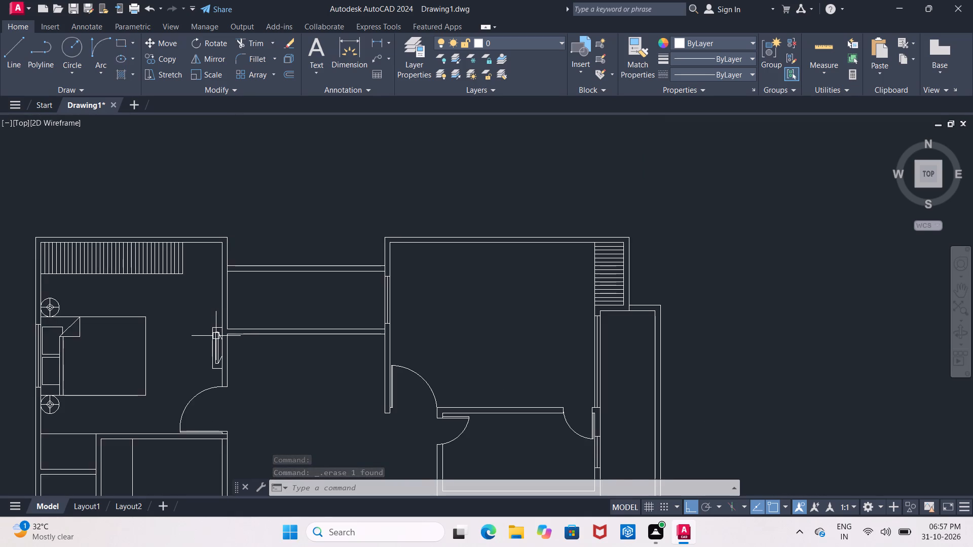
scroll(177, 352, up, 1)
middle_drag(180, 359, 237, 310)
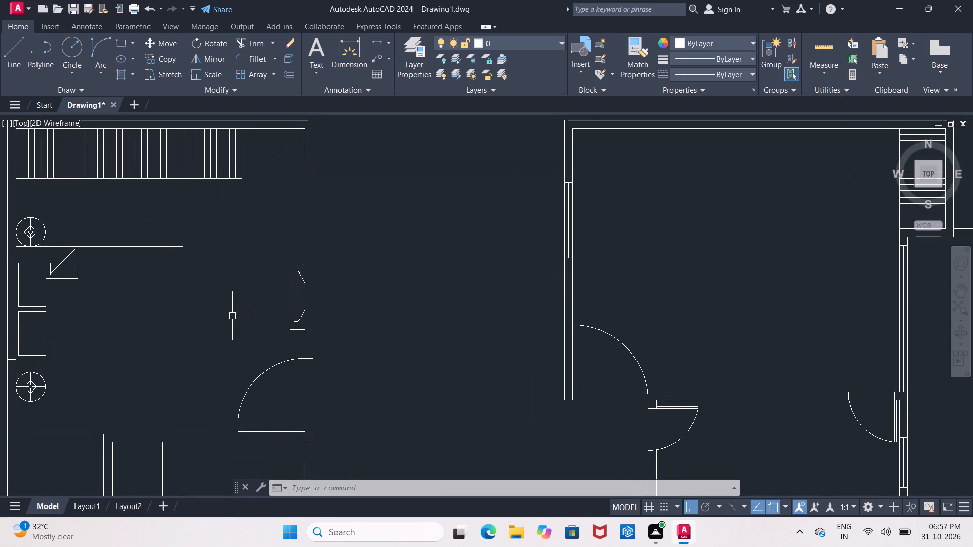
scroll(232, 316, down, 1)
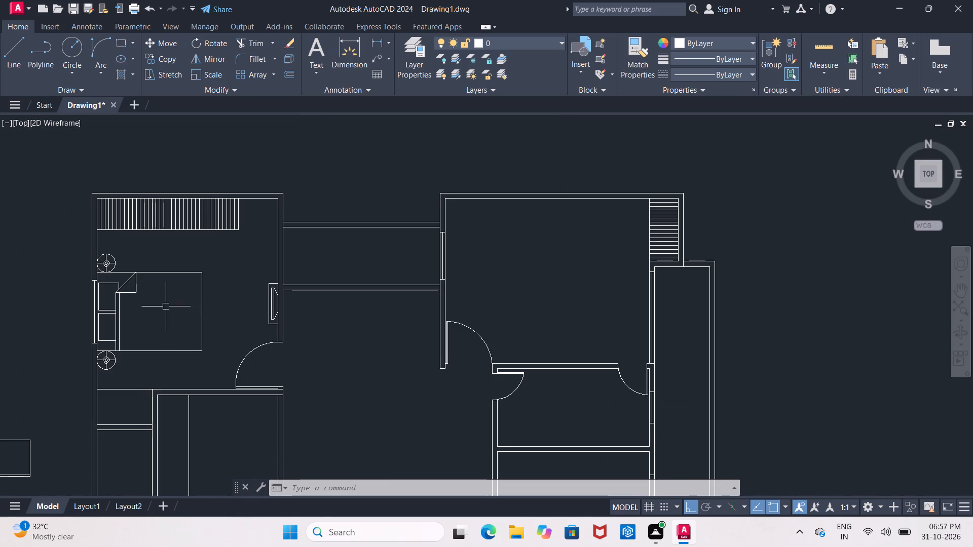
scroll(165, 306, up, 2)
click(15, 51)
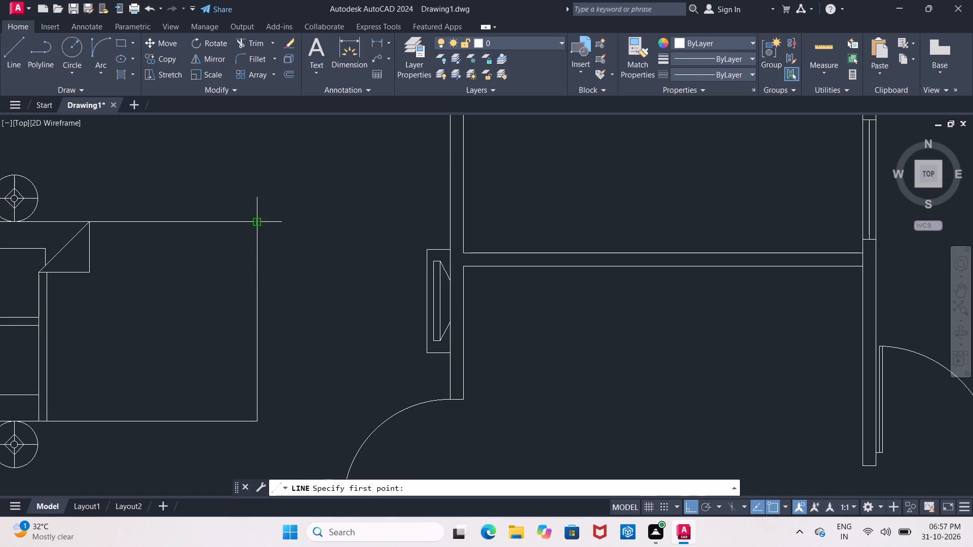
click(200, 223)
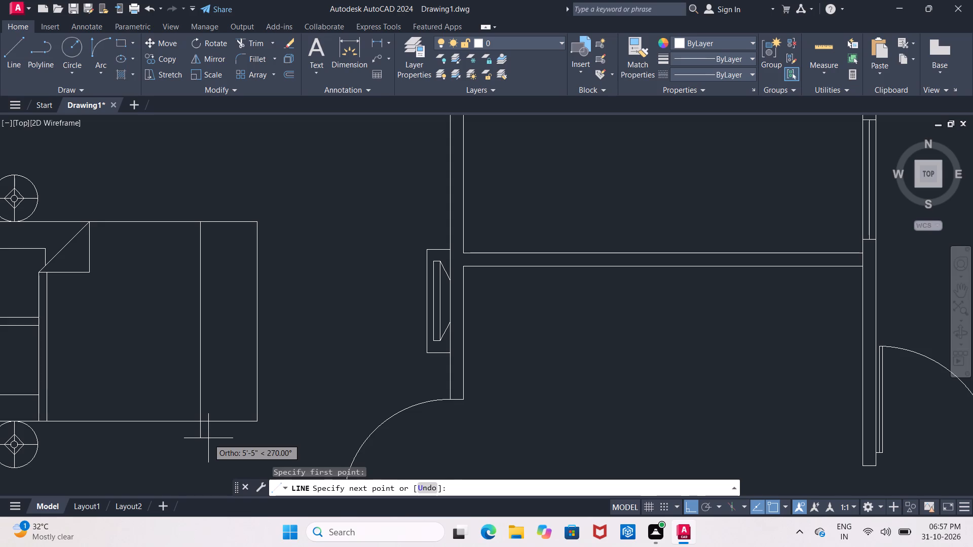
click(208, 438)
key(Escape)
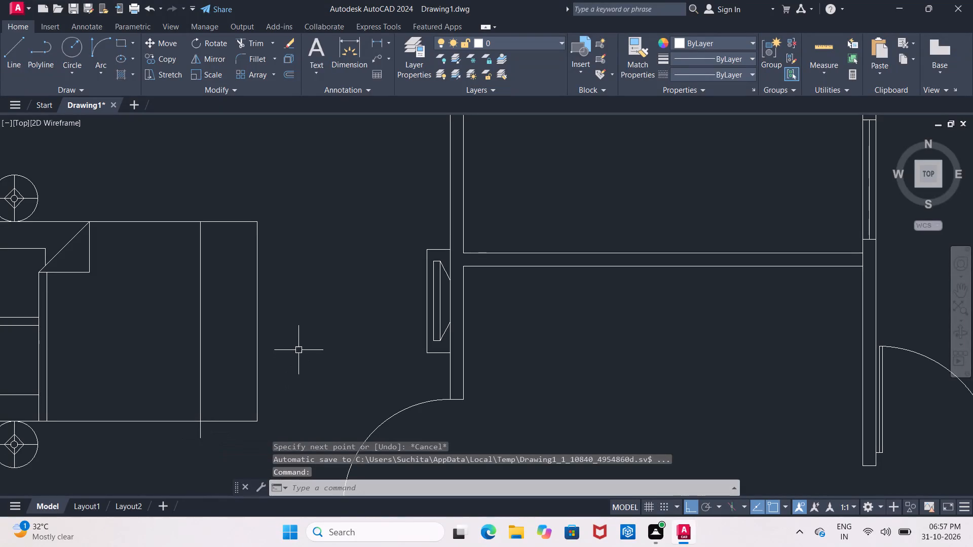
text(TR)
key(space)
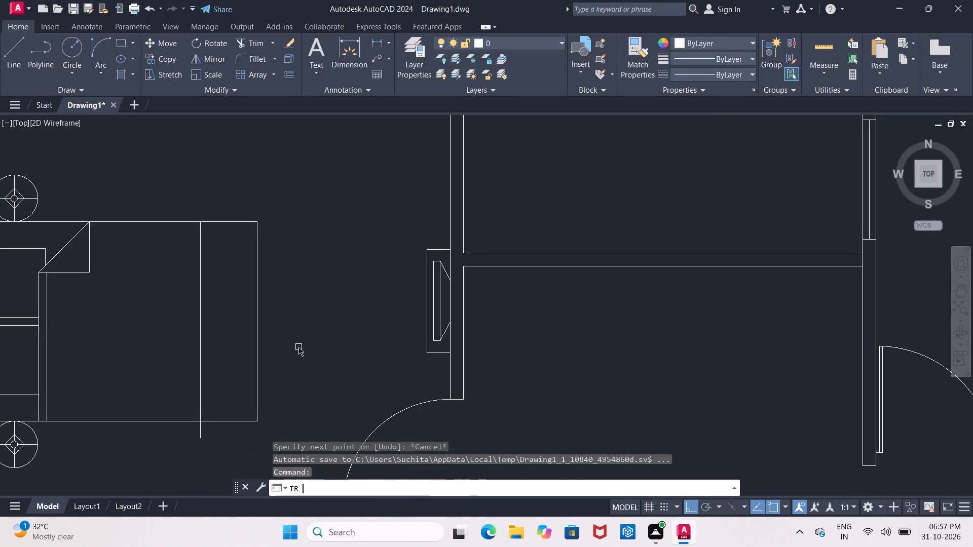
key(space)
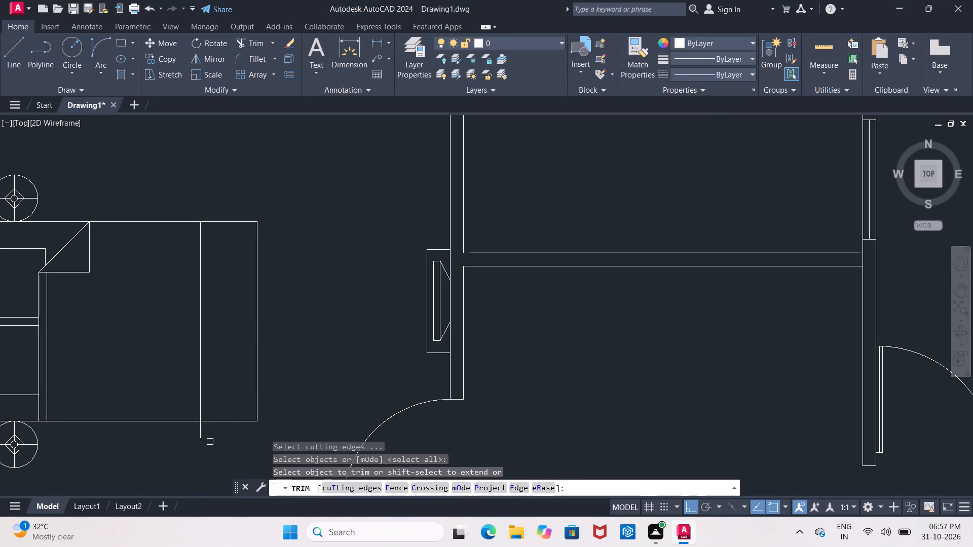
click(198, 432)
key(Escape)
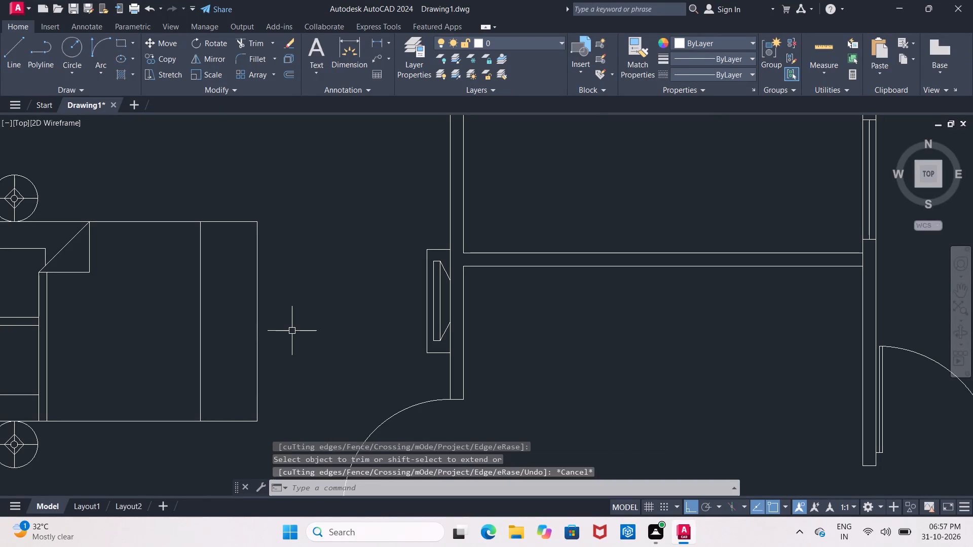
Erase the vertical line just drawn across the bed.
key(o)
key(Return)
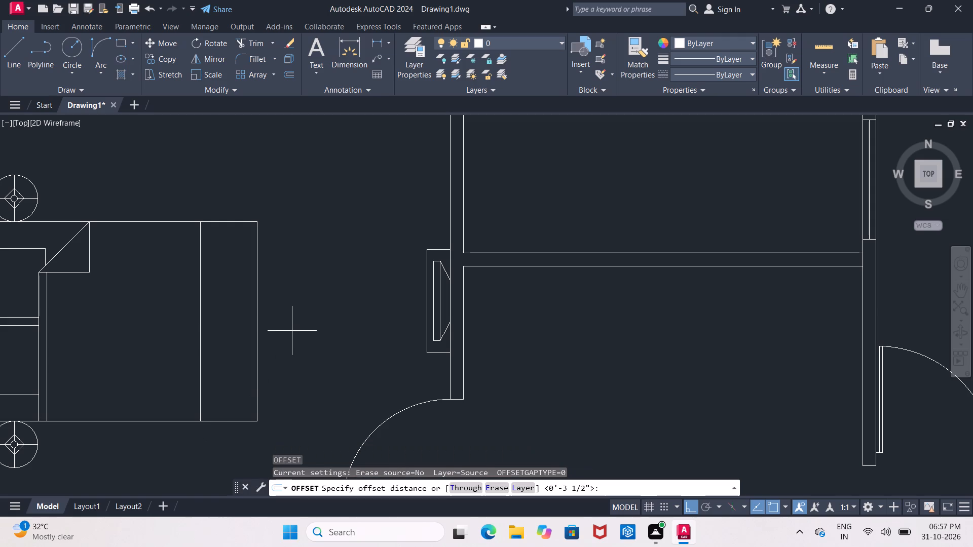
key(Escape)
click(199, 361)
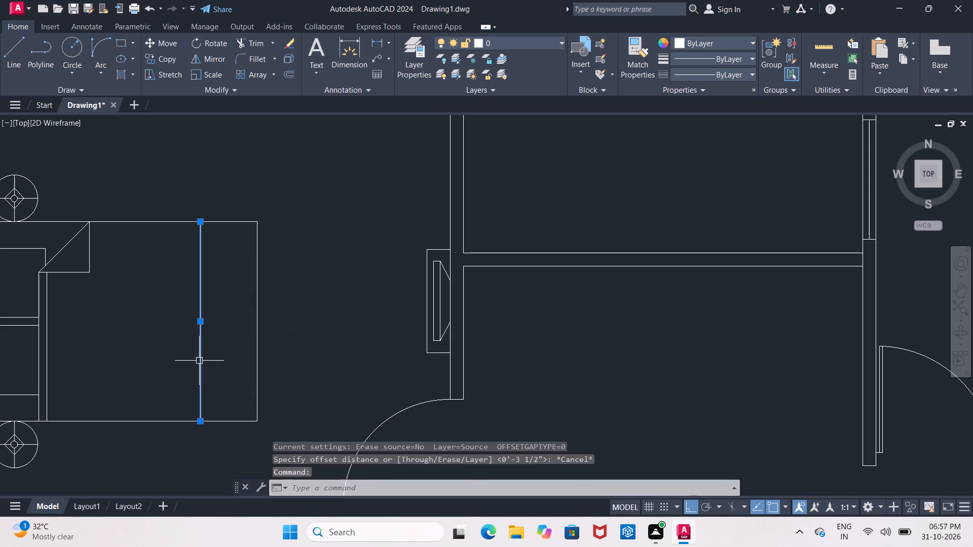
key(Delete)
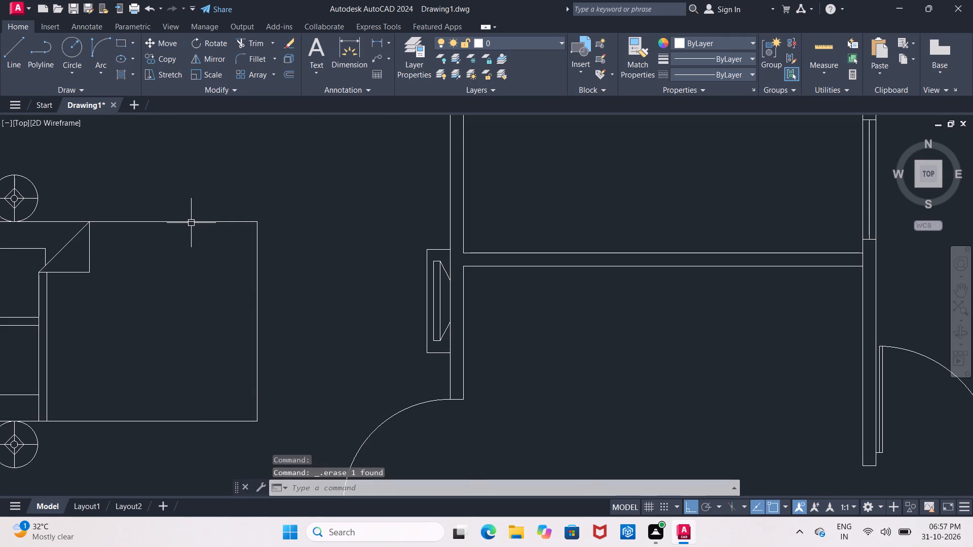
Open the bed block for editing in the Block Editor.
click(191, 223)
right_click(167, 281)
click(209, 204)
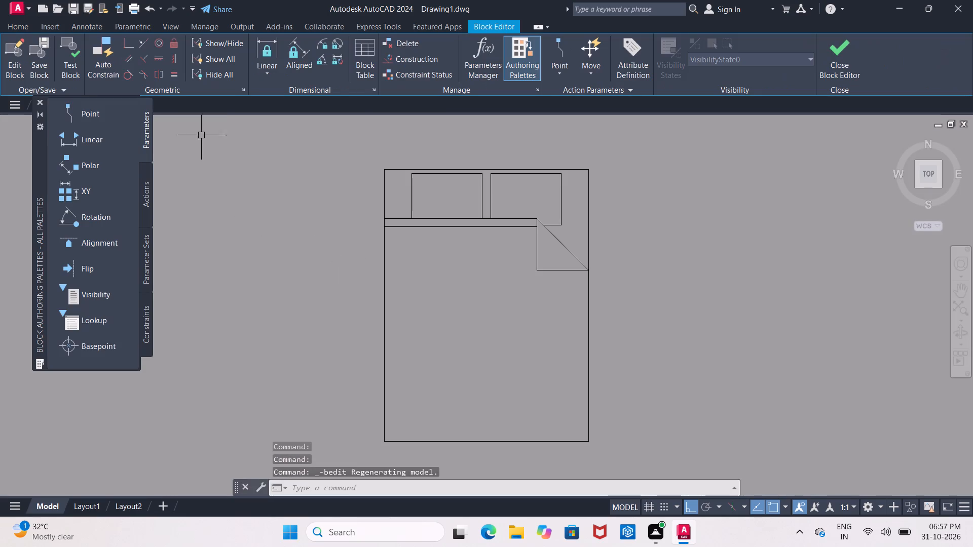
Draw a vertical line from the folded corner's lower edge down to the bed's foot edge, trimming the overhang.
click(27, 25)
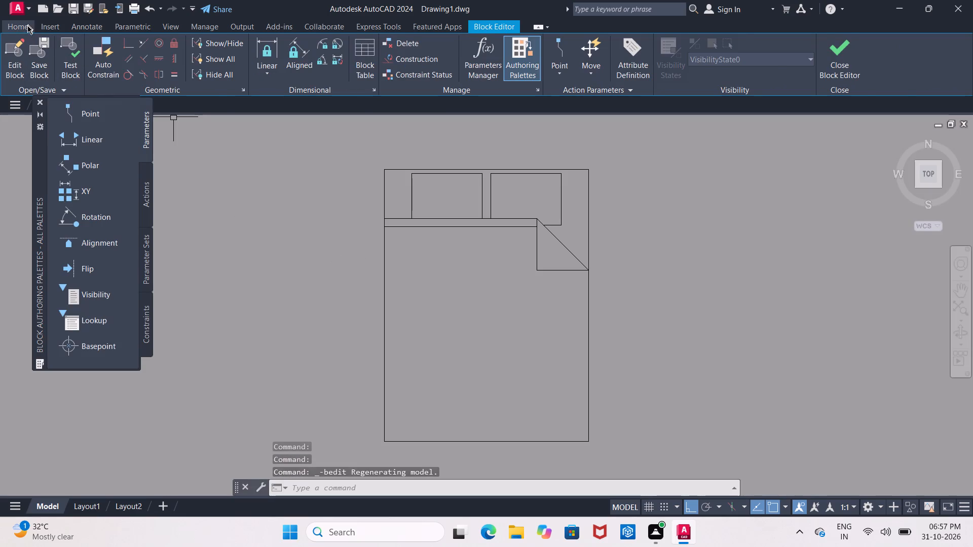
click(20, 56)
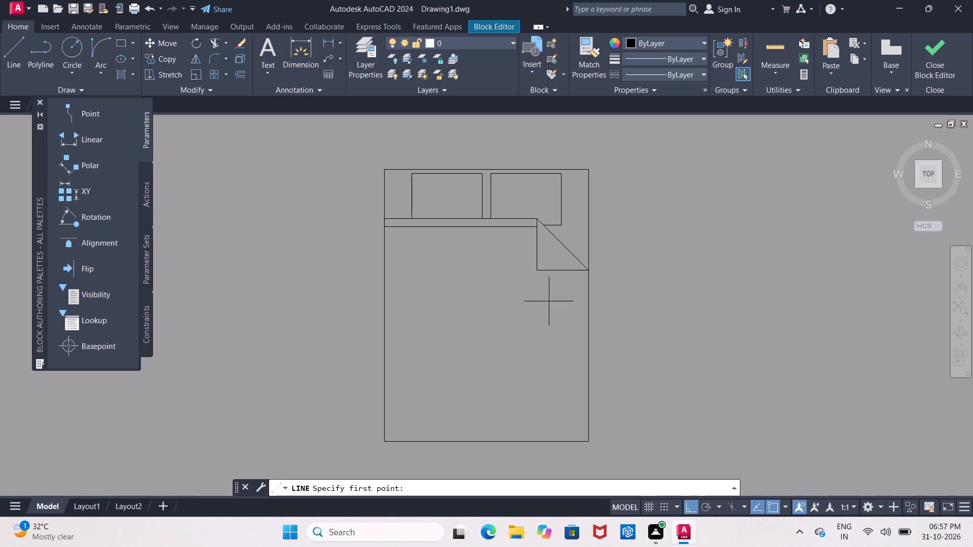
click(547, 270)
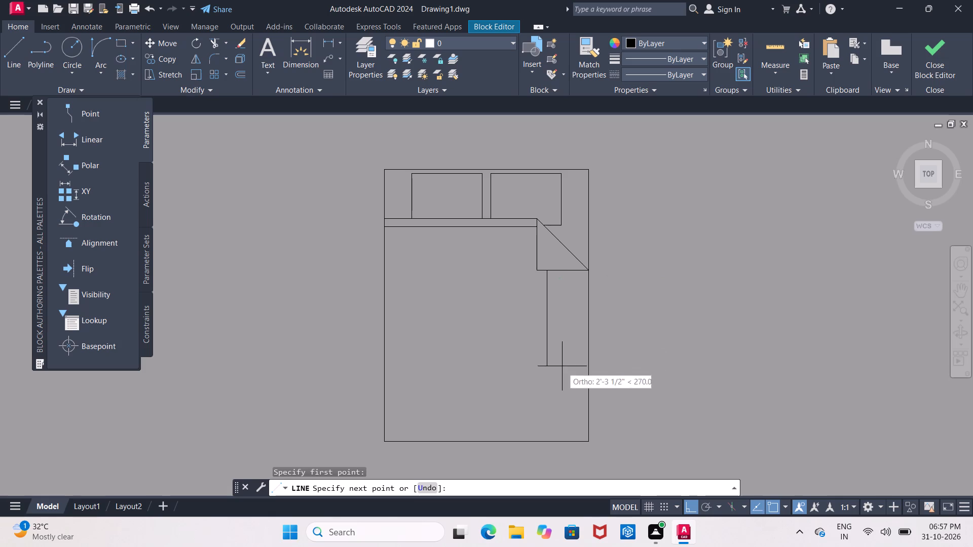
middle_drag(556, 445, 512, 397)
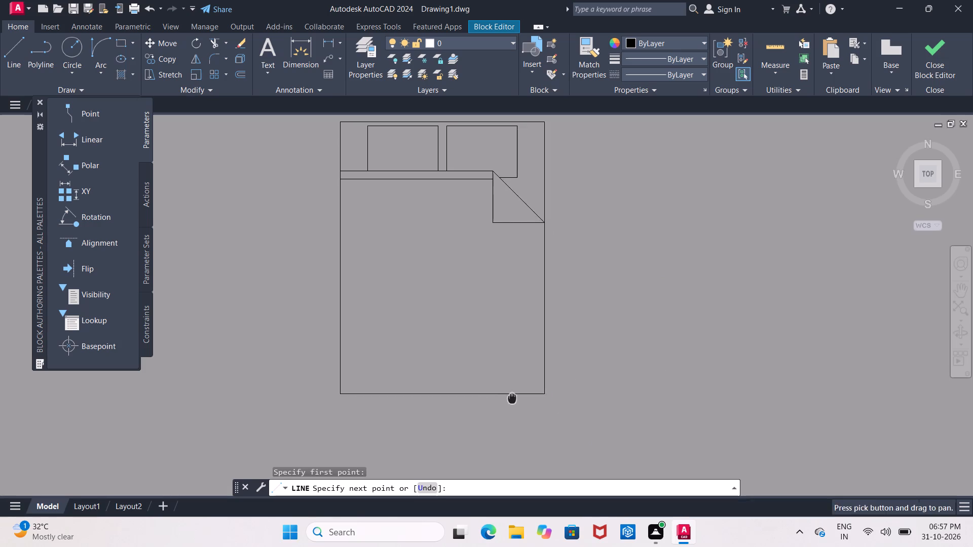
scroll(508, 401, up, 2)
click(491, 402)
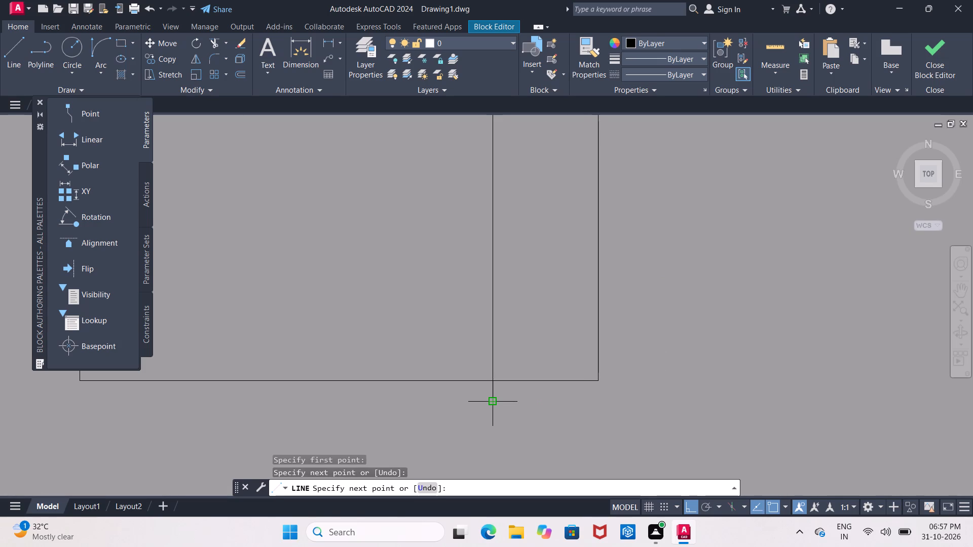
key(Escape)
key(t)
key(r)
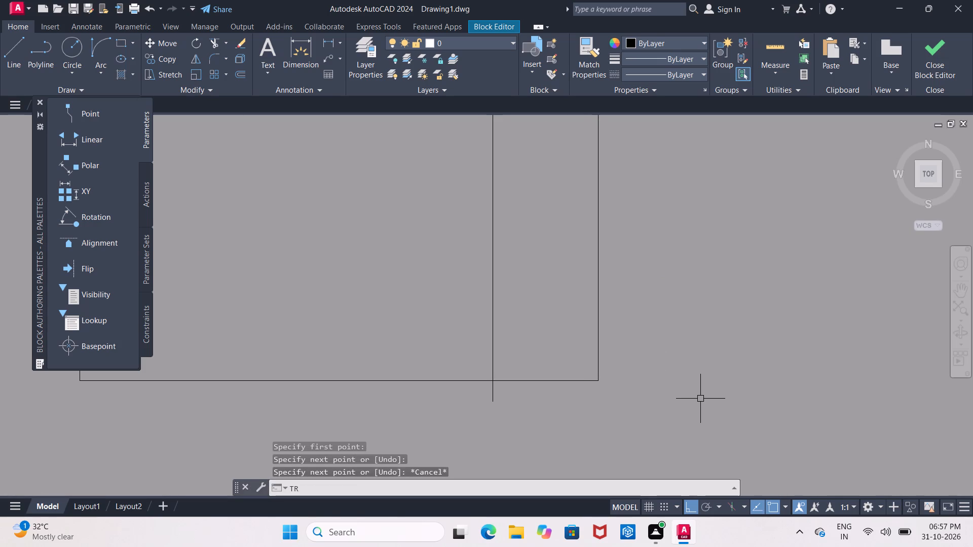
key(space)
key(space)
click(495, 396)
scroll(495, 396, down, 2)
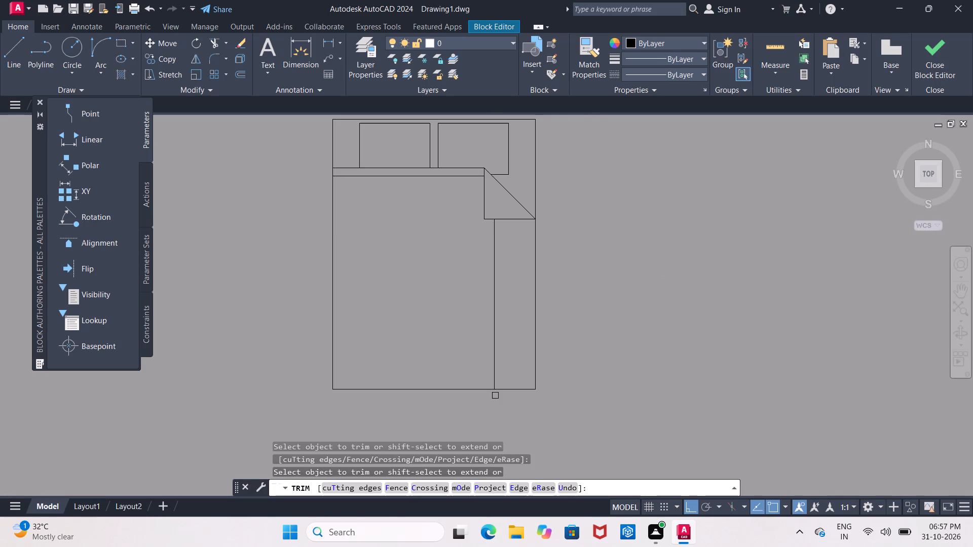
key(Escape)
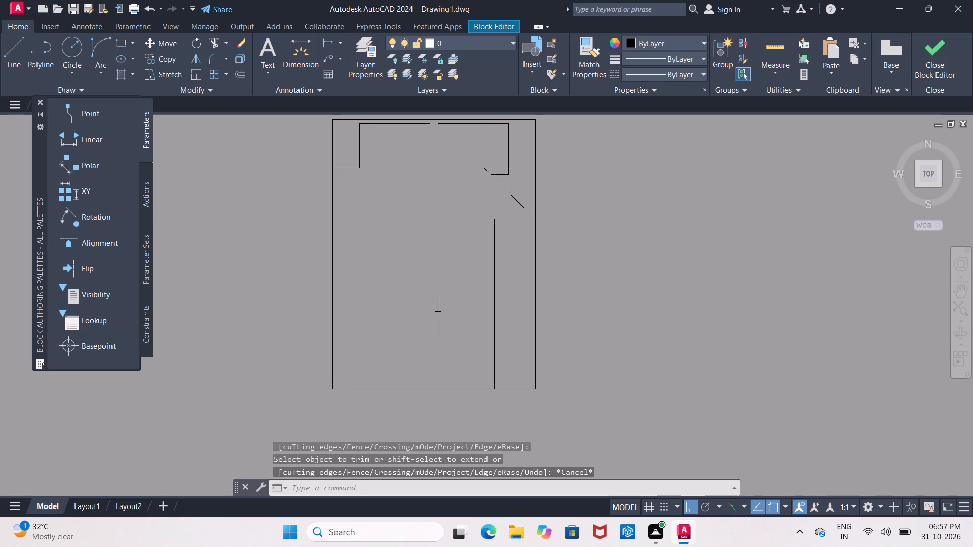
Offset the bed's new vertical line 2" toward the bed's centre.
key(o)
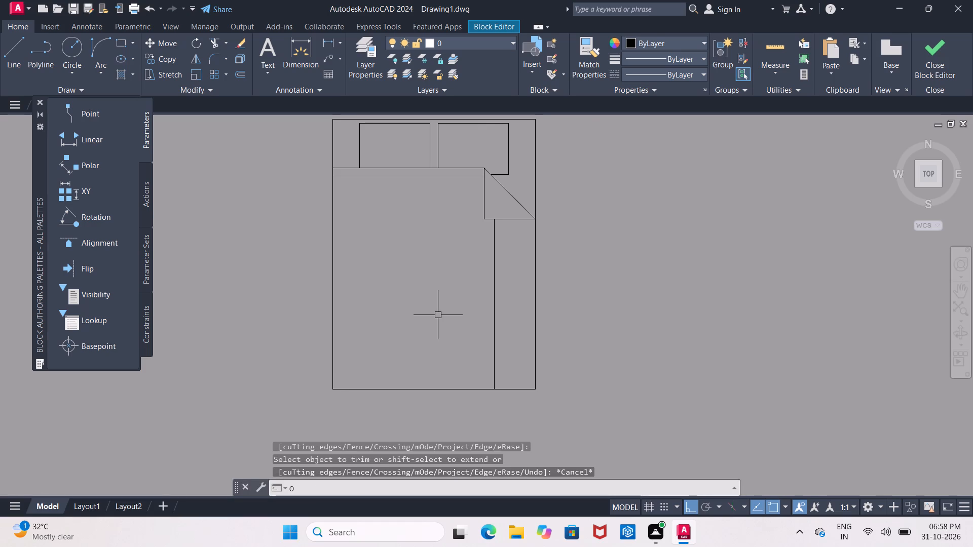
key(Return)
text(2")
key(Return)
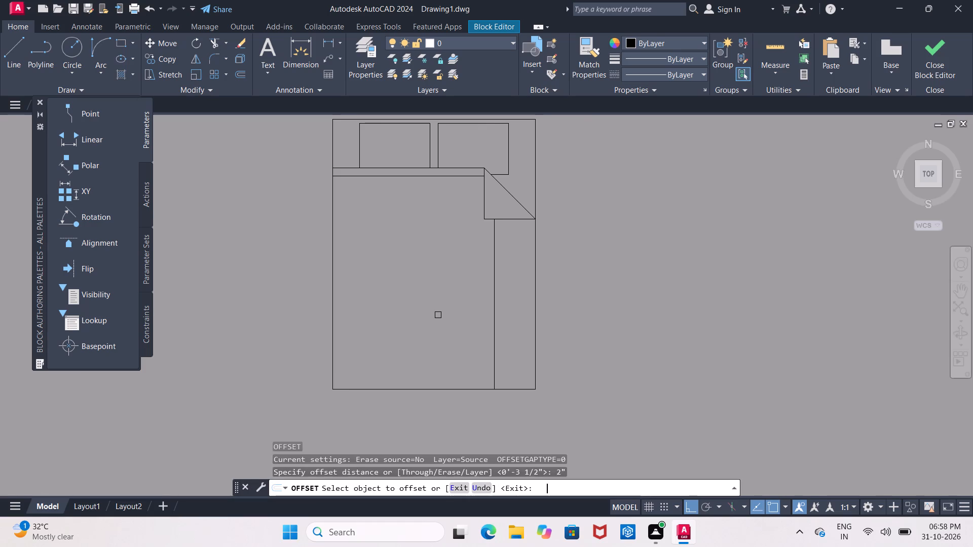
click(496, 321)
click(464, 324)
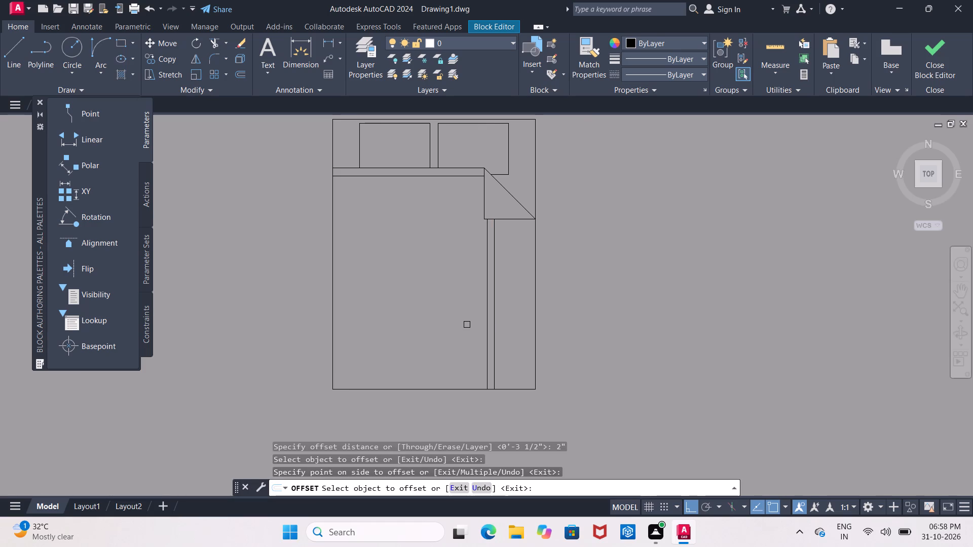
key(Escape)
Move the two parallel vertical lines outward so the outer one starts at the midpoint of the folded corner's lower edge.
scroll(489, 263, up, 1)
middle_drag(489, 263, 410, 259)
click(409, 250)
click(418, 252)
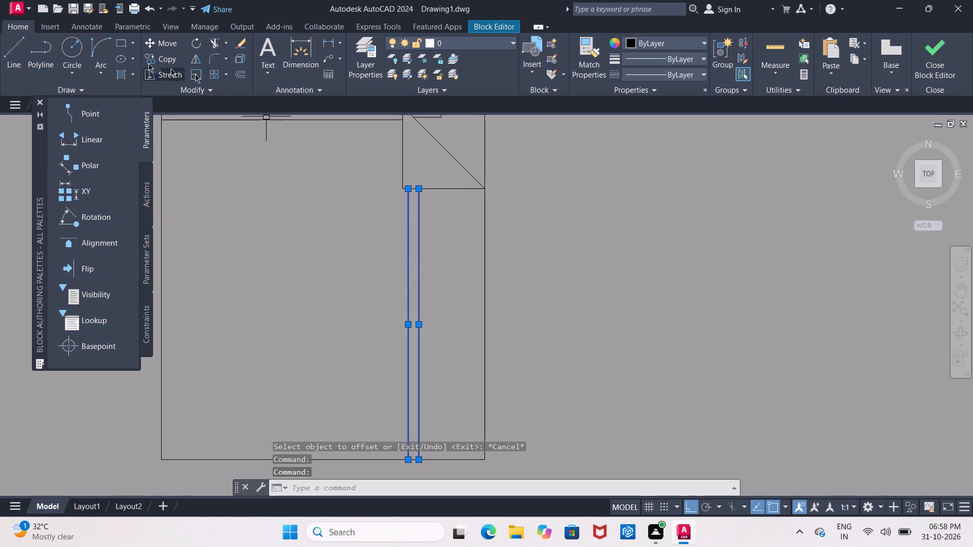
click(163, 41)
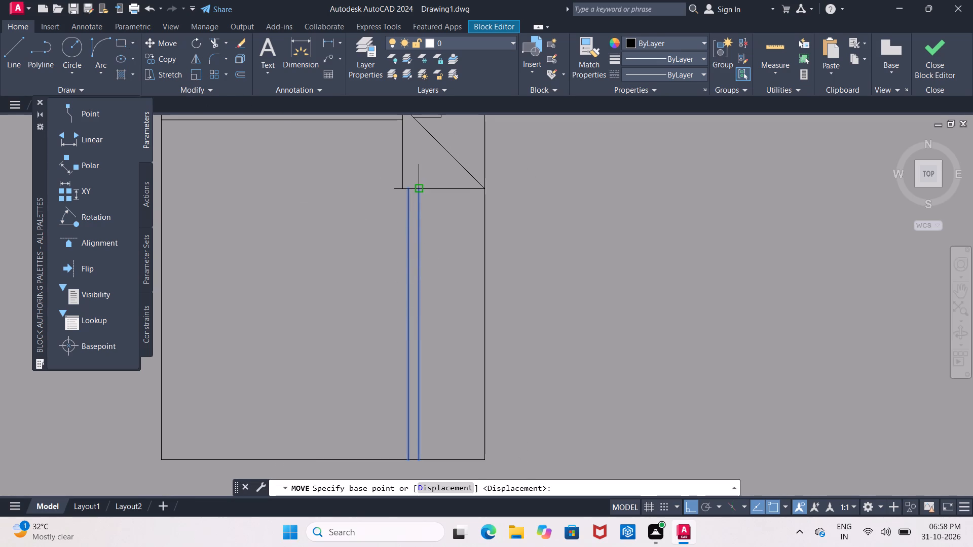
click(419, 188)
click(440, 187)
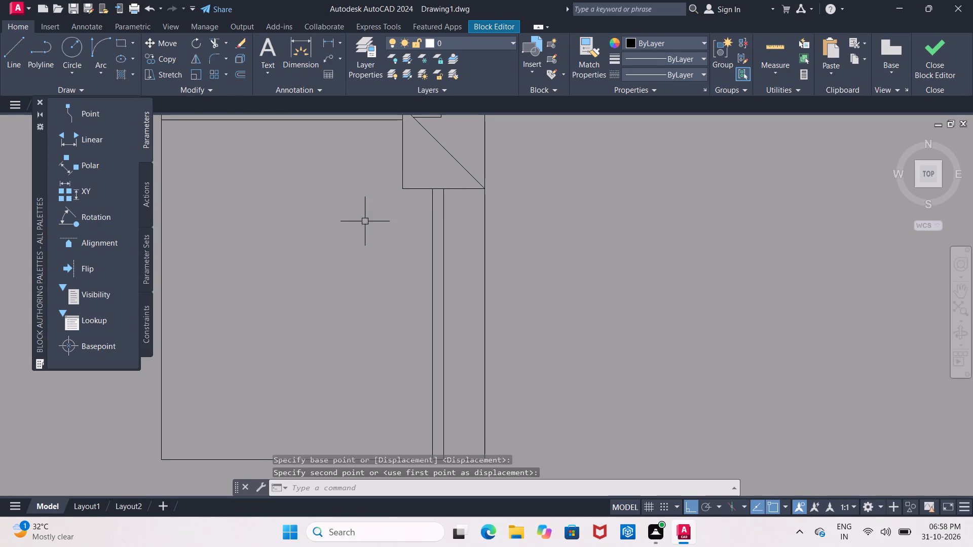
key(Escape)
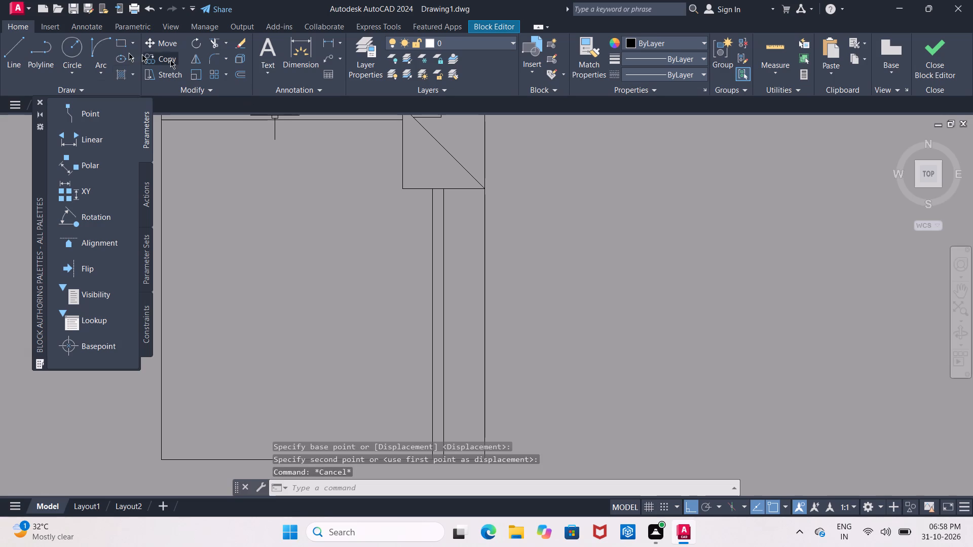
Draw a horizontal line across the full bed about 1'-0 1/2" above its foot edge, trimming the overhang past the side.
click(16, 47)
middle_drag(374, 282, 381, 241)
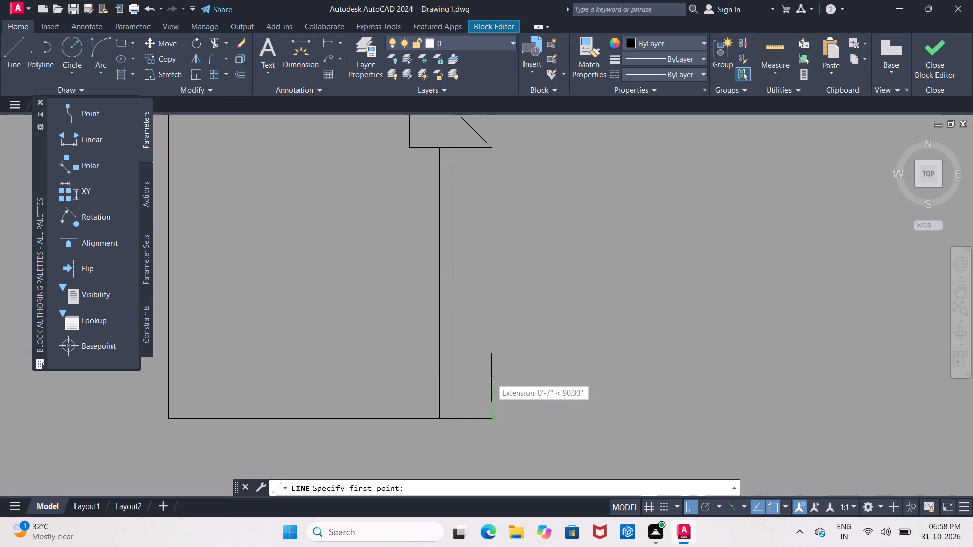
click(493, 351)
middle_drag(201, 389, 277, 401)
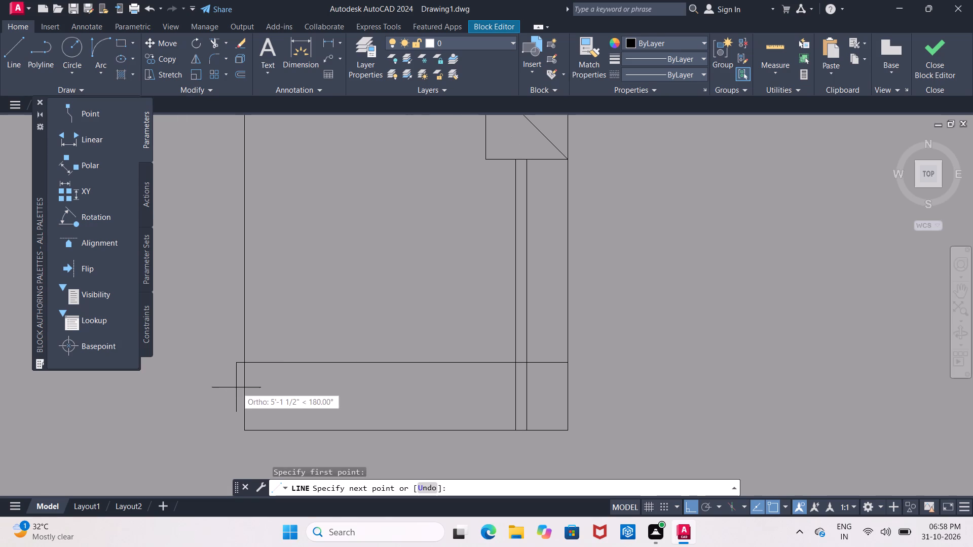
click(234, 381)
key(Escape)
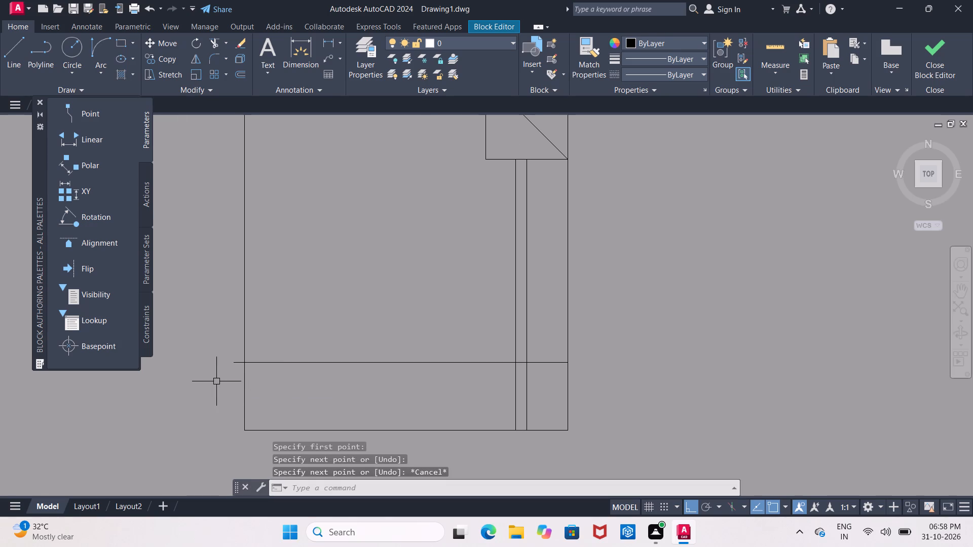
text(TR)
key(space)
key(space)
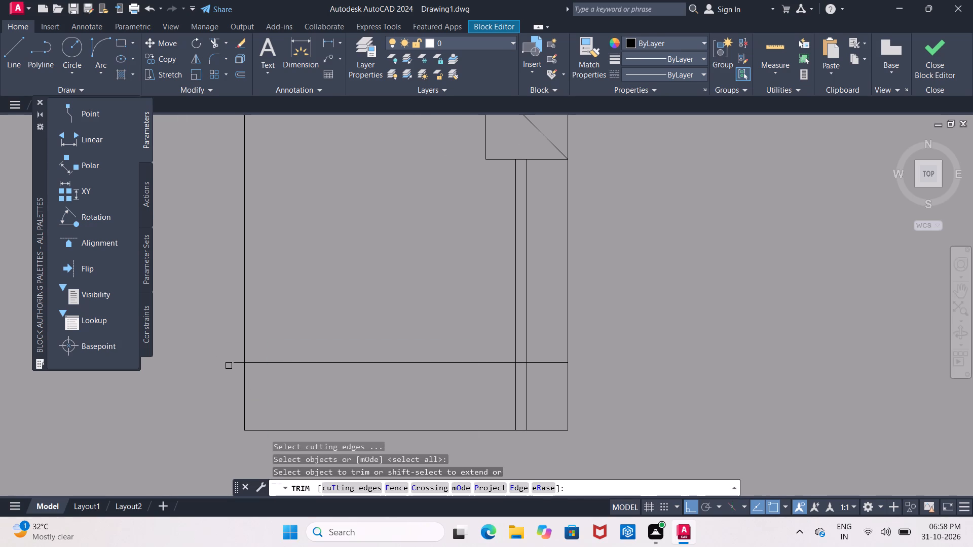
click(235, 364)
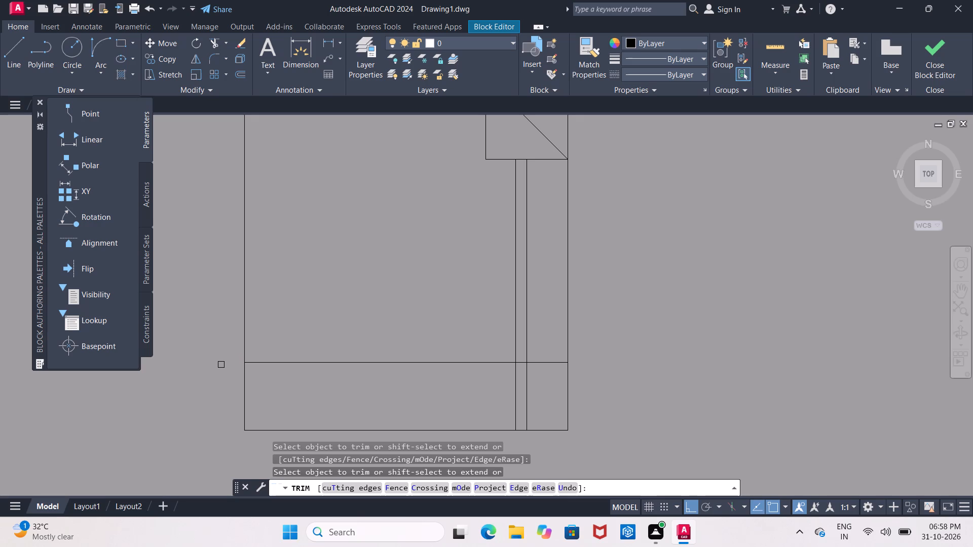
key(Escape)
Offset the horizontal blanket line near the bed's foot by 2" toward the pillows.
key(o)
key(Return)
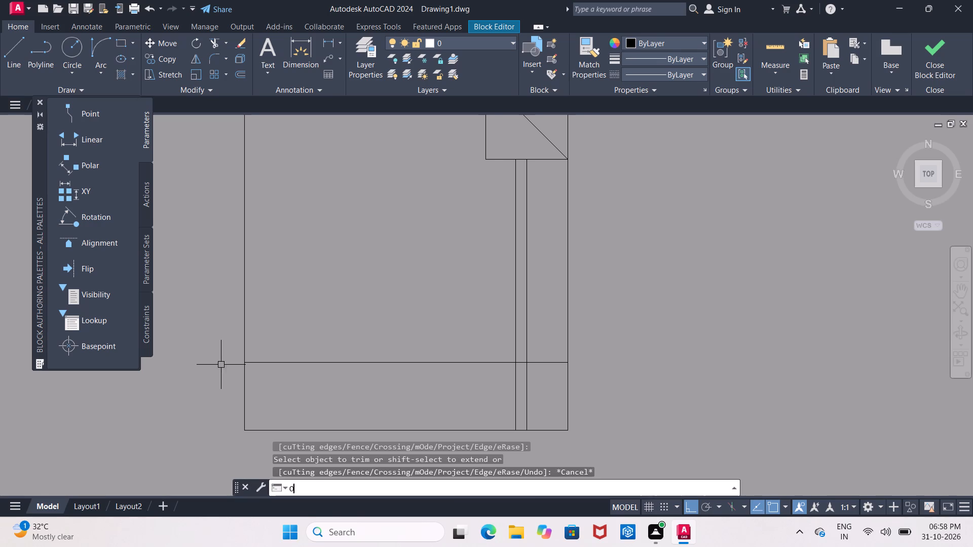
key(2)
key(shift+quotedbl)
key(Return)
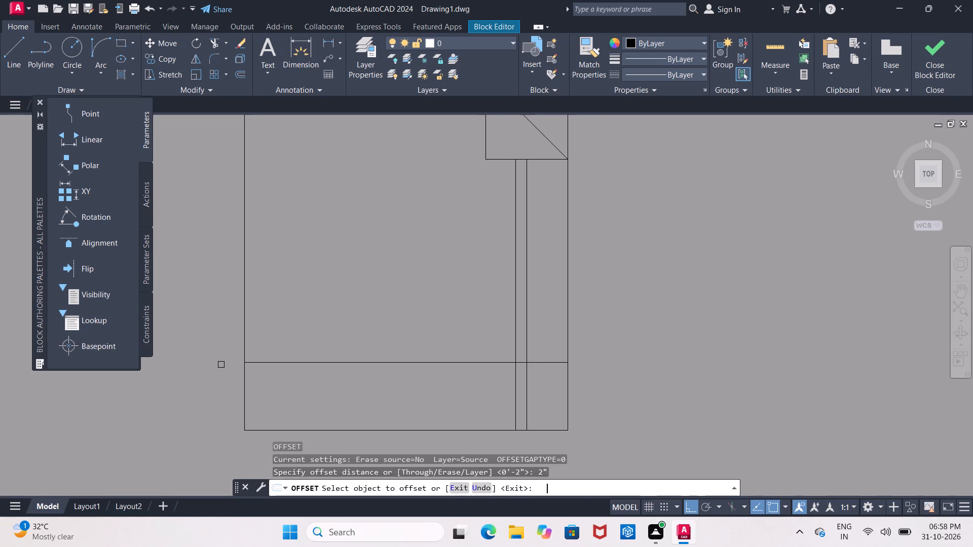
click(383, 361)
click(377, 338)
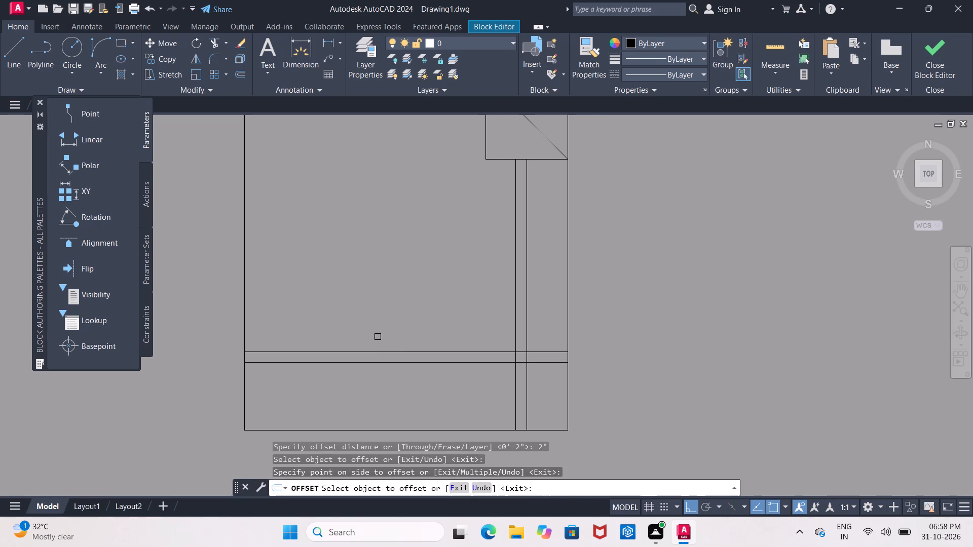
key(Escape)
Trim the four segments inside the crossing of the bed's vertical and horizontal double lines, leaving the intersection open.
text(TR)
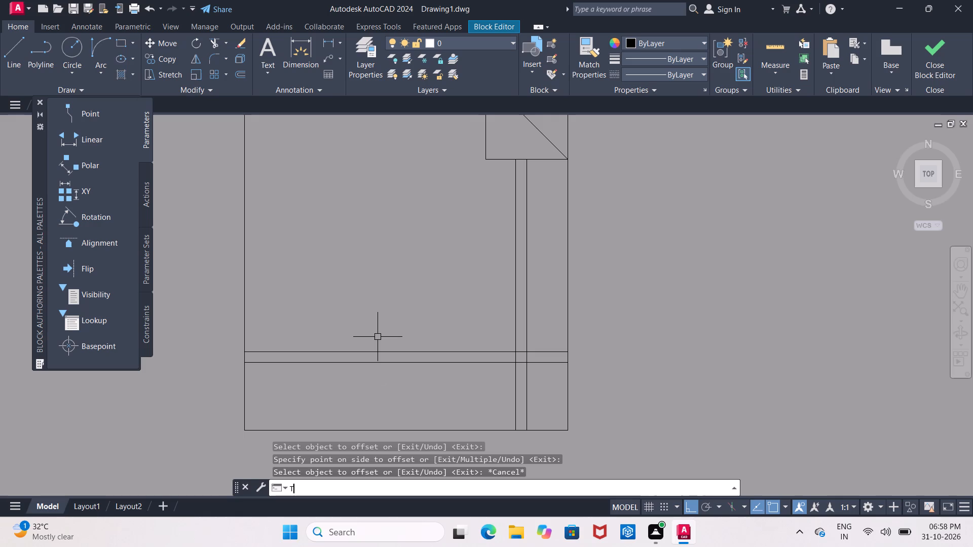
key(space)
key(space)
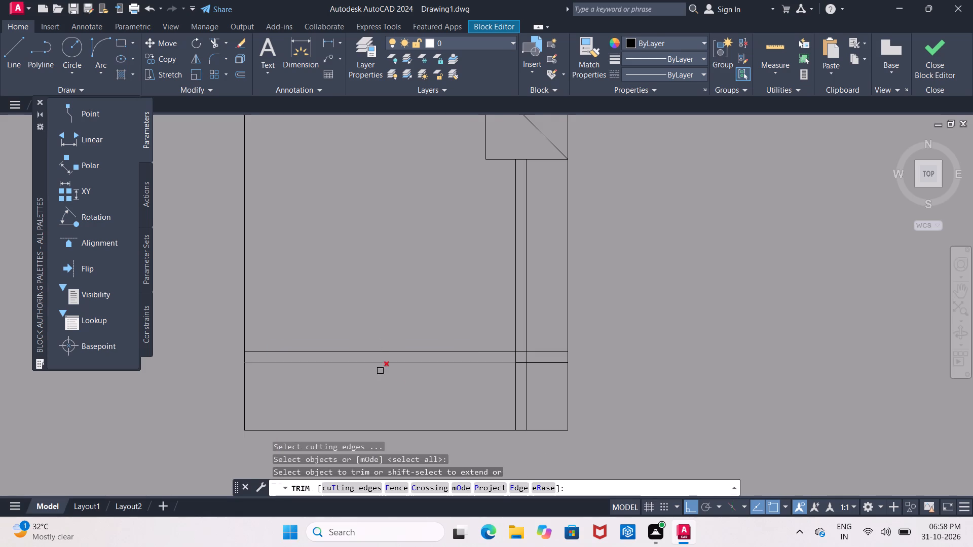
scroll(517, 363, up, 1)
click(522, 361)
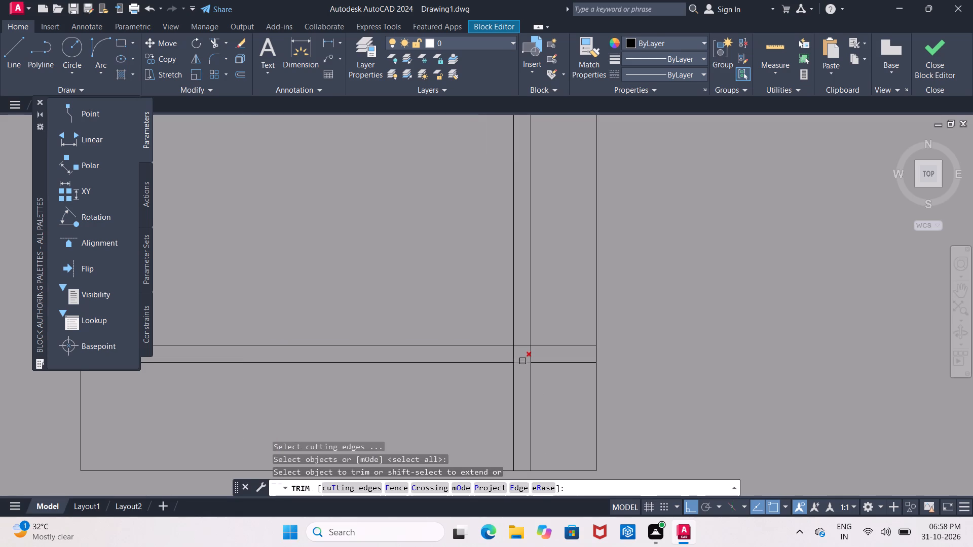
click(514, 356)
click(519, 345)
click(528, 355)
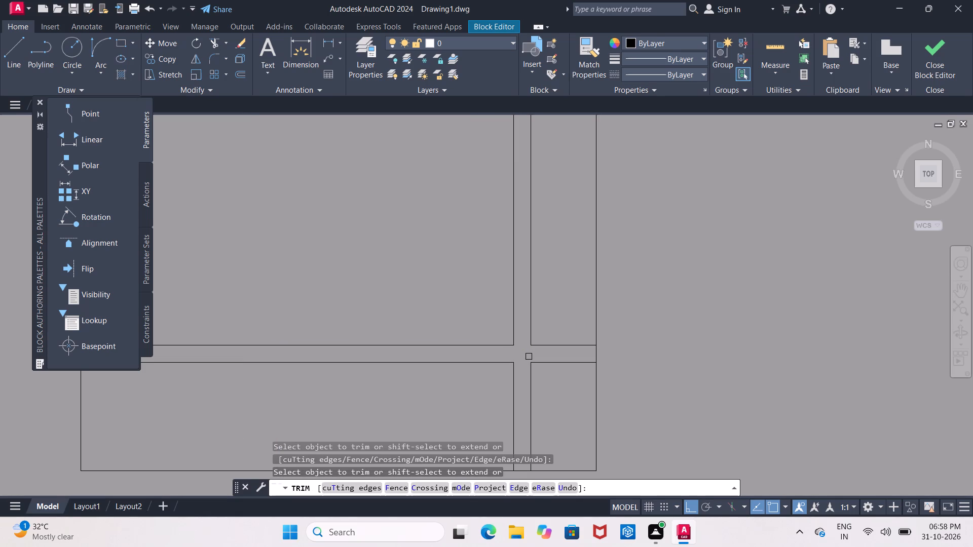
scroll(529, 358, down, 2)
key(Escape)
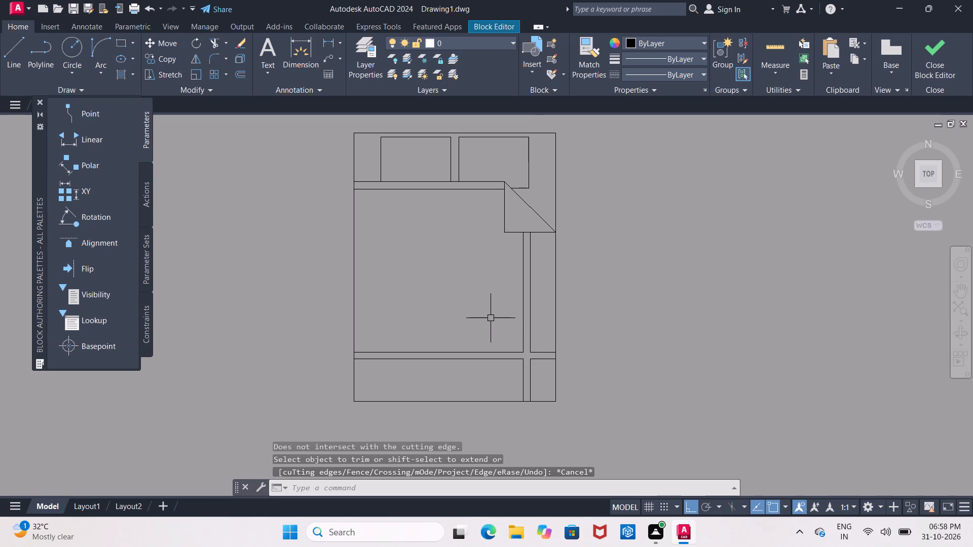
Close the block editor, saving the changes to the bed block.
middle_drag(490, 318, 465, 324)
click(928, 58)
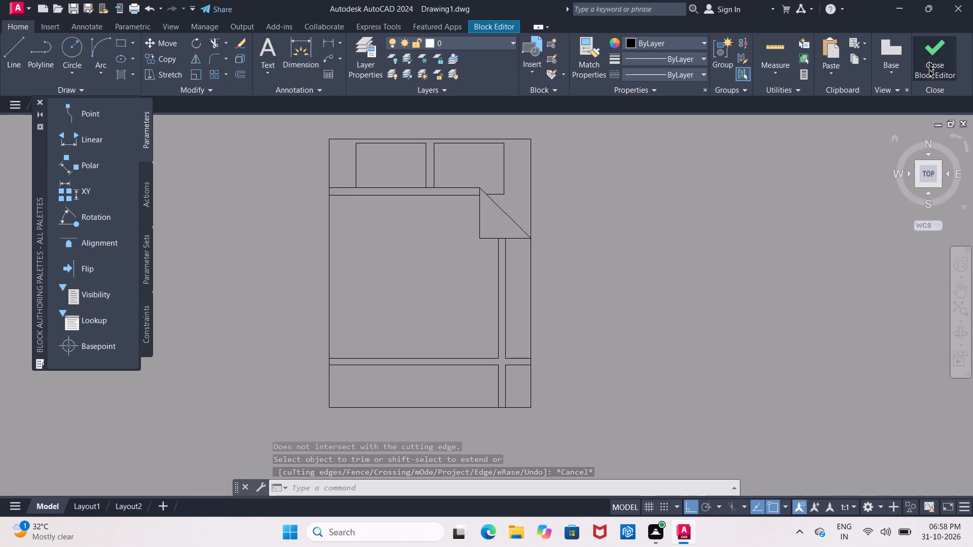
click(555, 239)
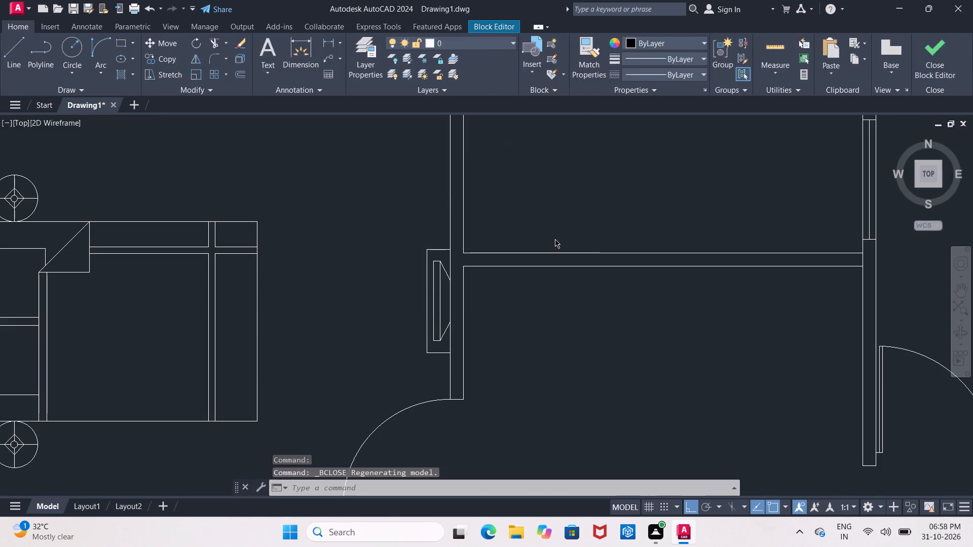
Offset the inner vertical wall line of the small niche below the bedroom 3" into the niche.
scroll(545, 233, down, 2)
middle_drag(457, 284, 432, 271)
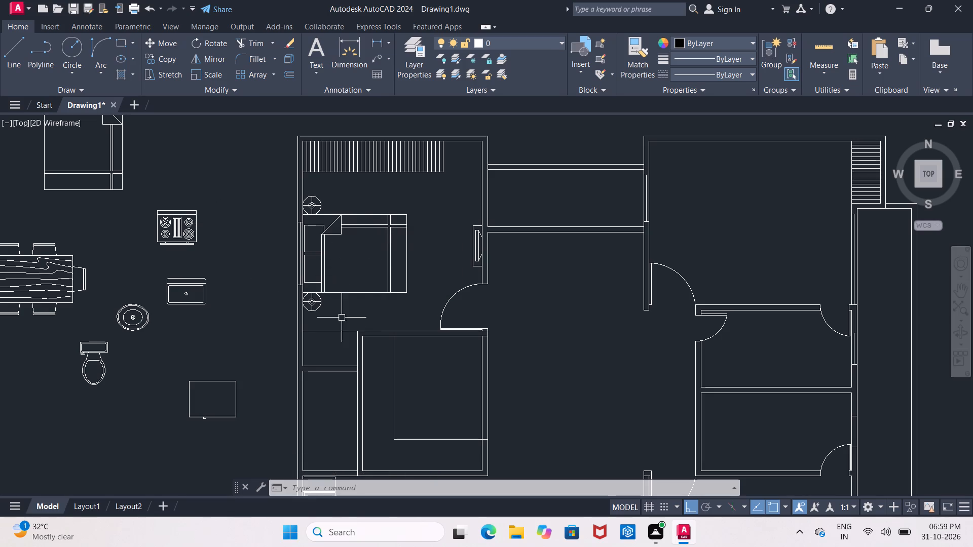
scroll(332, 345, up, 1)
key(Escape)
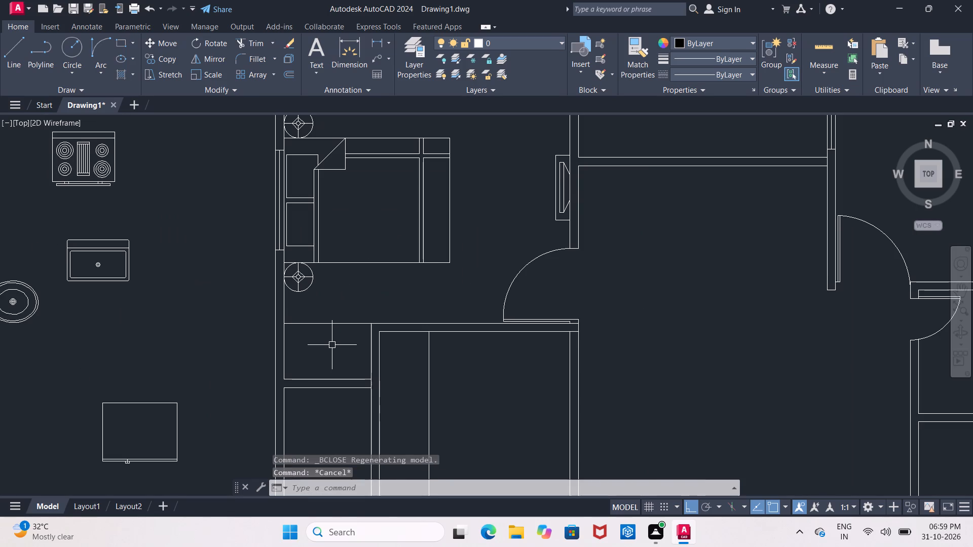
key(o)
key(Return)
text(3")
key(Return)
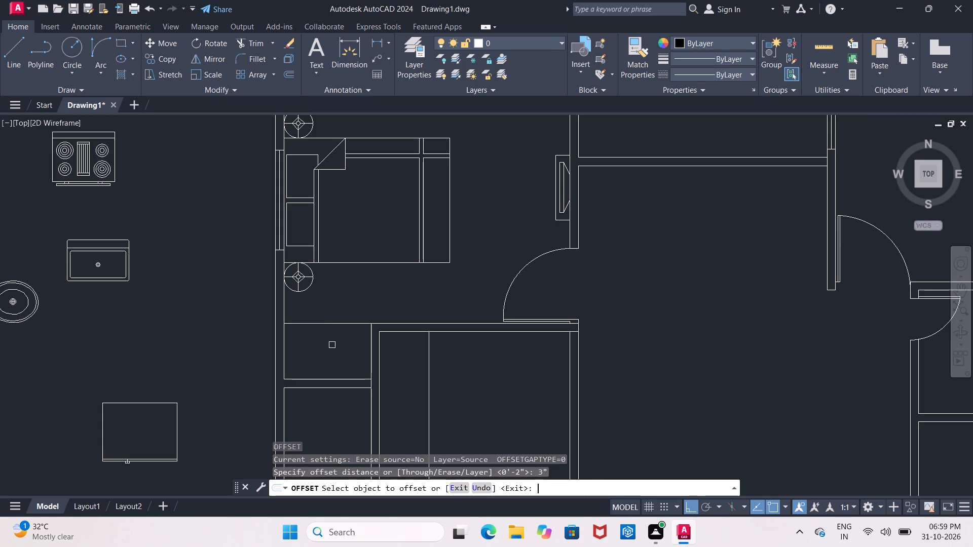
scroll(332, 345, up, 1)
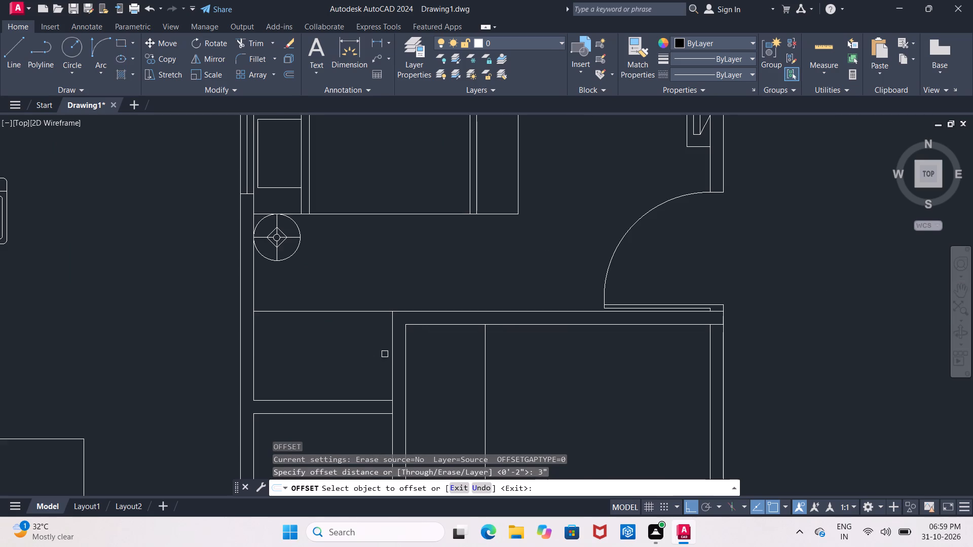
click(388, 356)
click(390, 361)
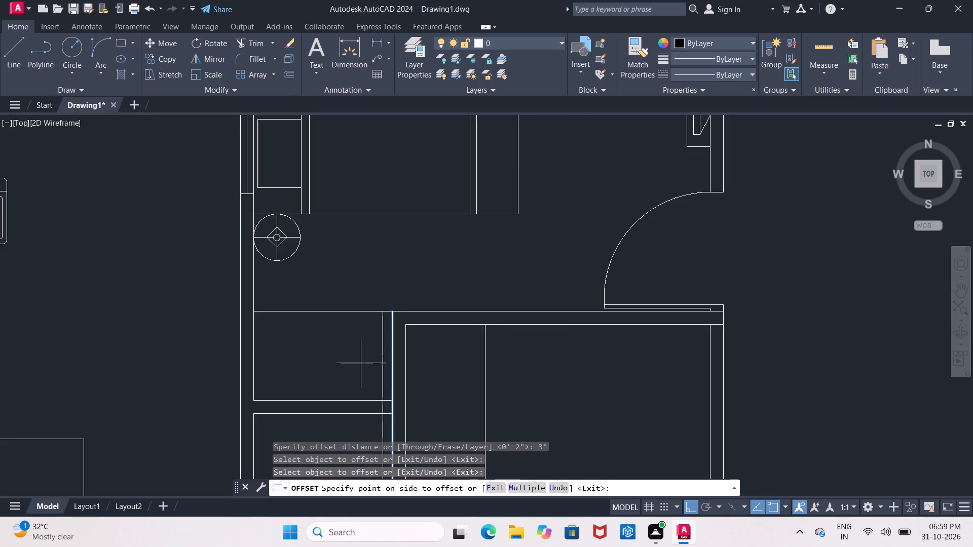
click(319, 362)
middle_drag(319, 364, 307, 303)
key(Escape)
Trim the new offset line where it runs past the niche's lower edge, through the wall and the room below.
text(TR)
key(space)
key(space)
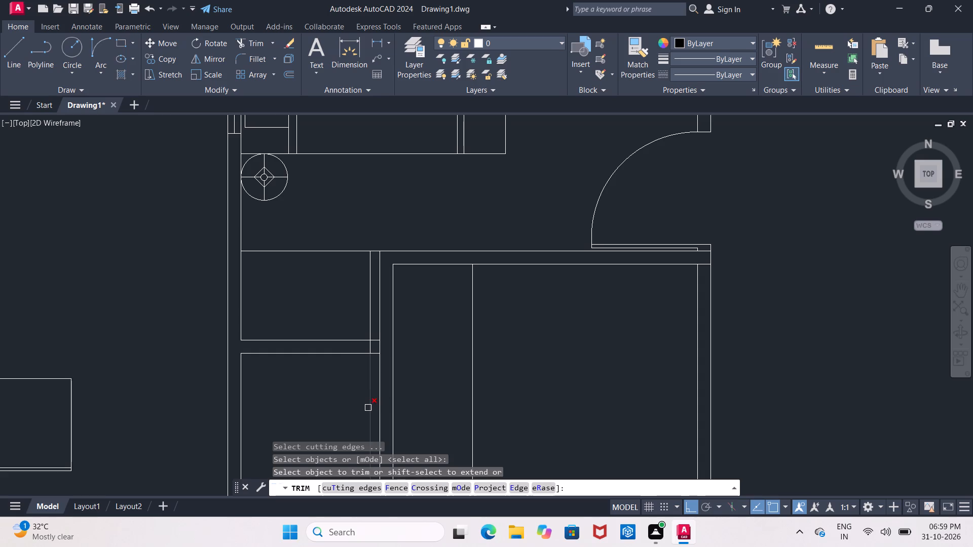
click(368, 408)
scroll(361, 351, up, 2)
click(379, 343)
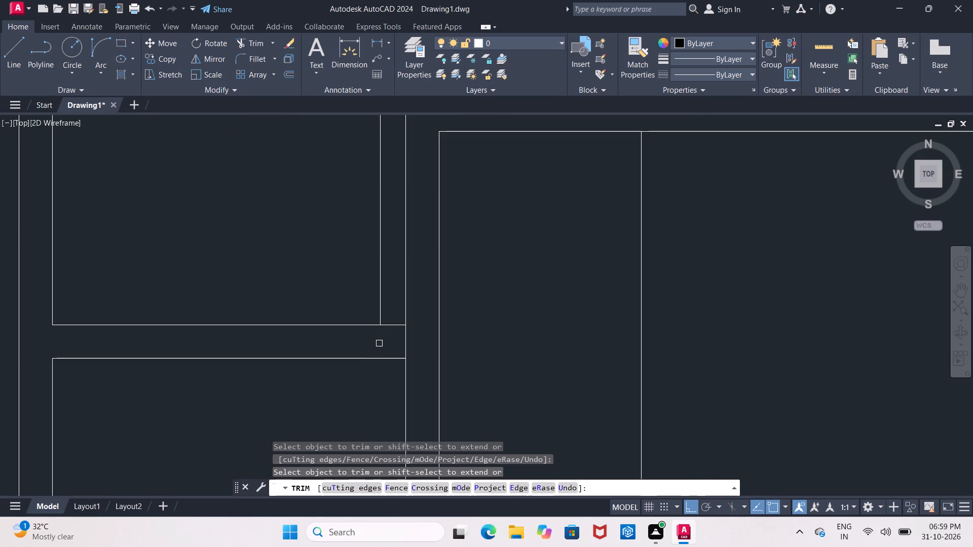
key(Escape)
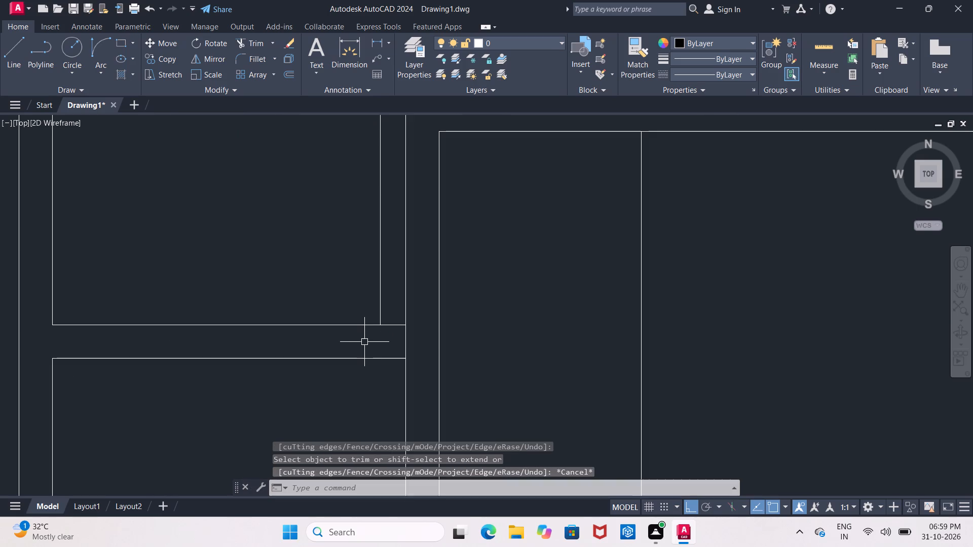
Offset the niche's trimmed vertical line successively by 3" toward the outer wall, adding six parallel lines.
key(o)
key(Return)
text(3")
key(Return)
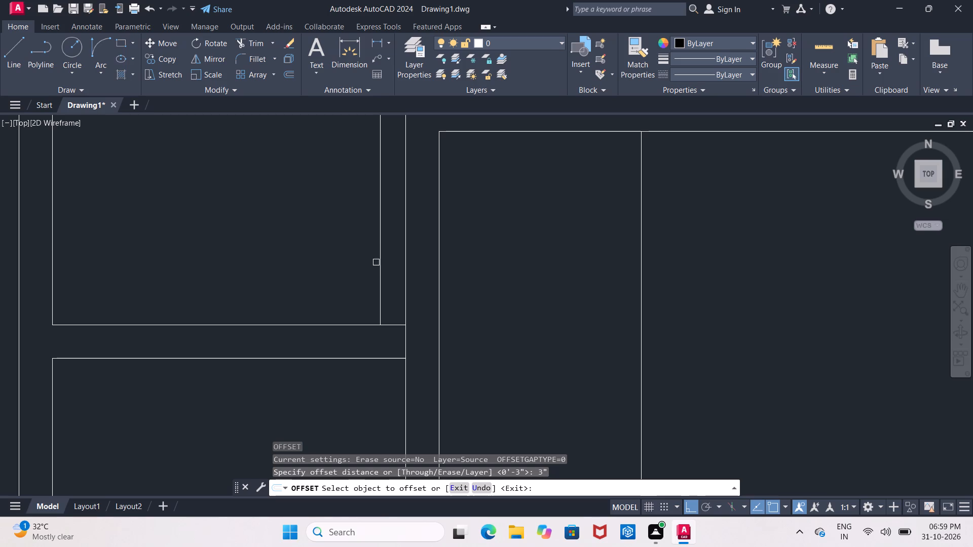
middle_drag(330, 162, 336, 223)
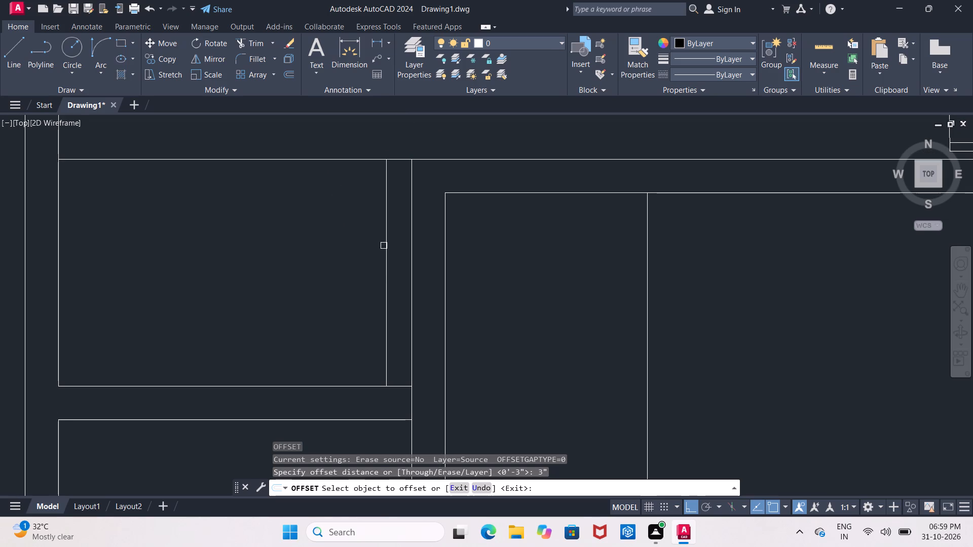
click(384, 246)
click(309, 244)
click(363, 259)
click(320, 263)
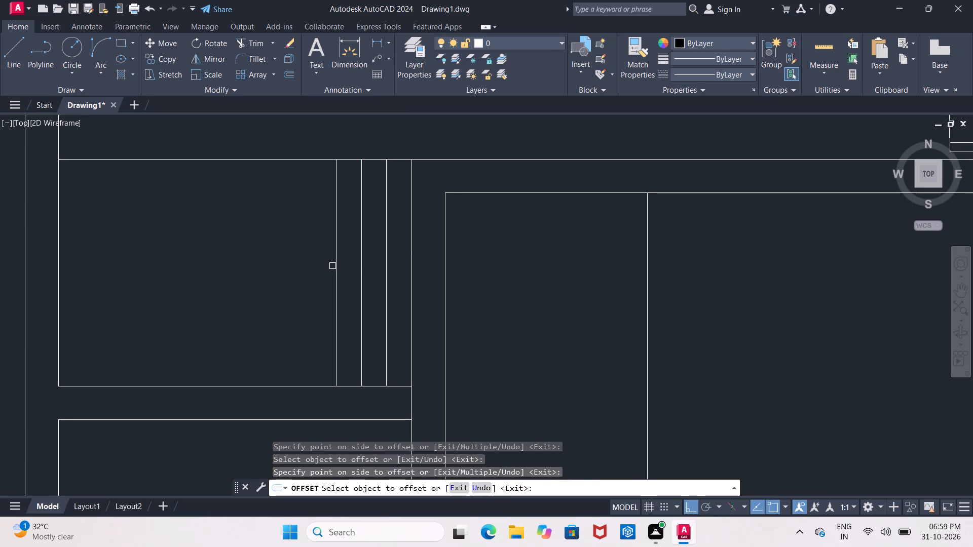
click(333, 266)
click(278, 267)
click(309, 275)
click(274, 276)
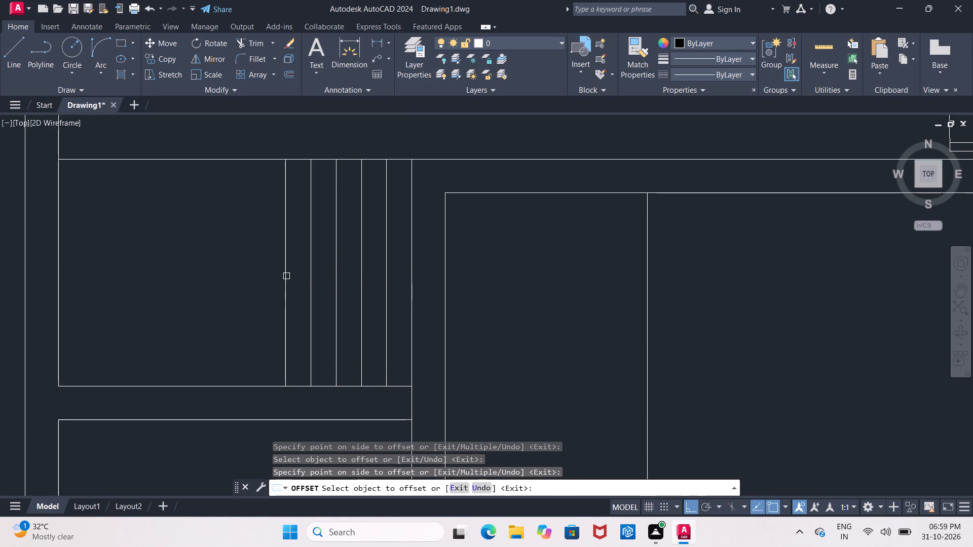
click(286, 276)
click(258, 273)
click(263, 276)
click(249, 278)
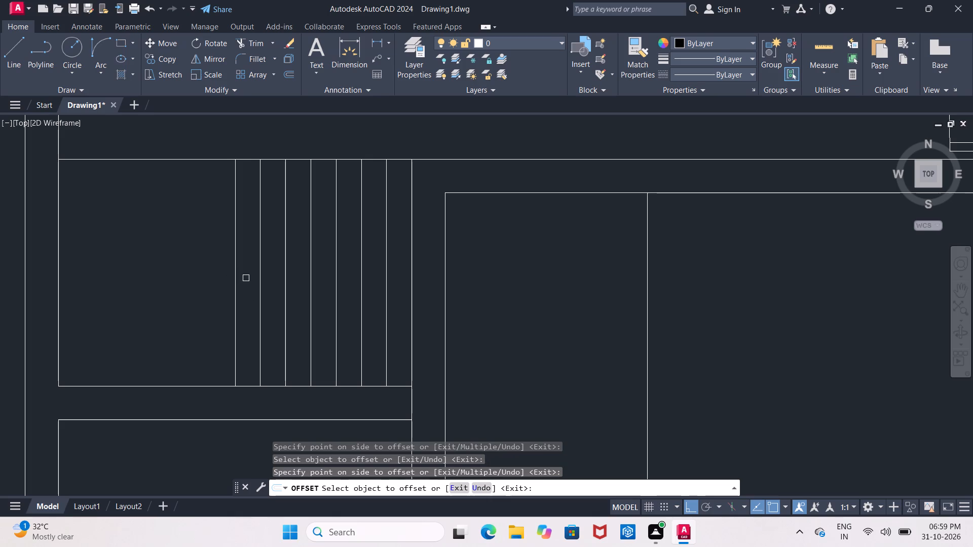
Continue the 3" offsets toward the outer wall with six more vertical lines, filling the rest of the niche.
drag(238, 279, 228, 281)
click(236, 282)
click(197, 280)
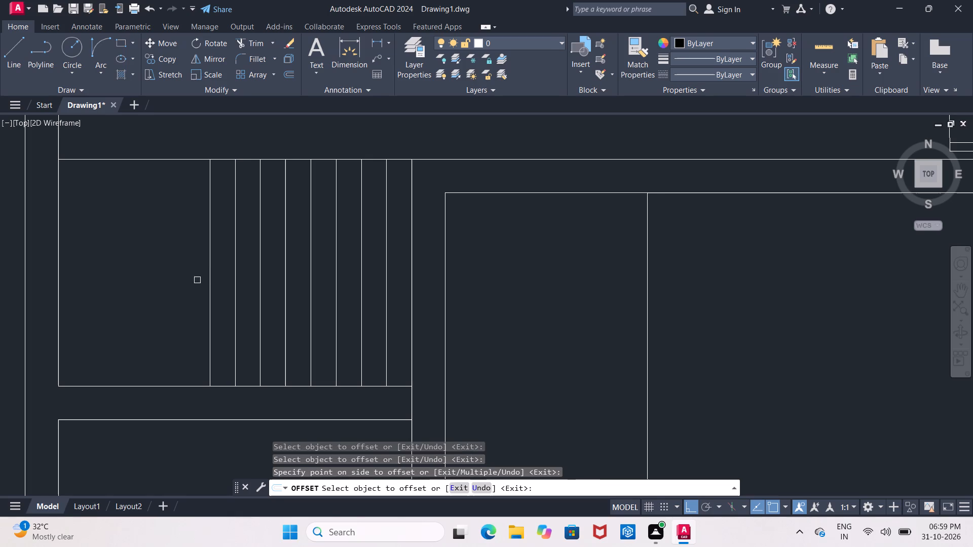
click(209, 278)
click(182, 277)
click(184, 276)
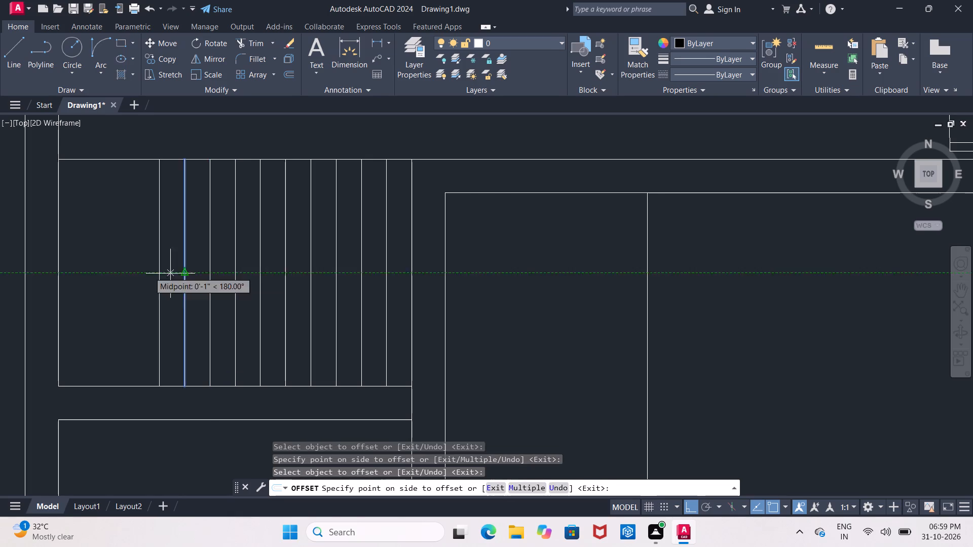
click(146, 272)
click(158, 272)
click(117, 269)
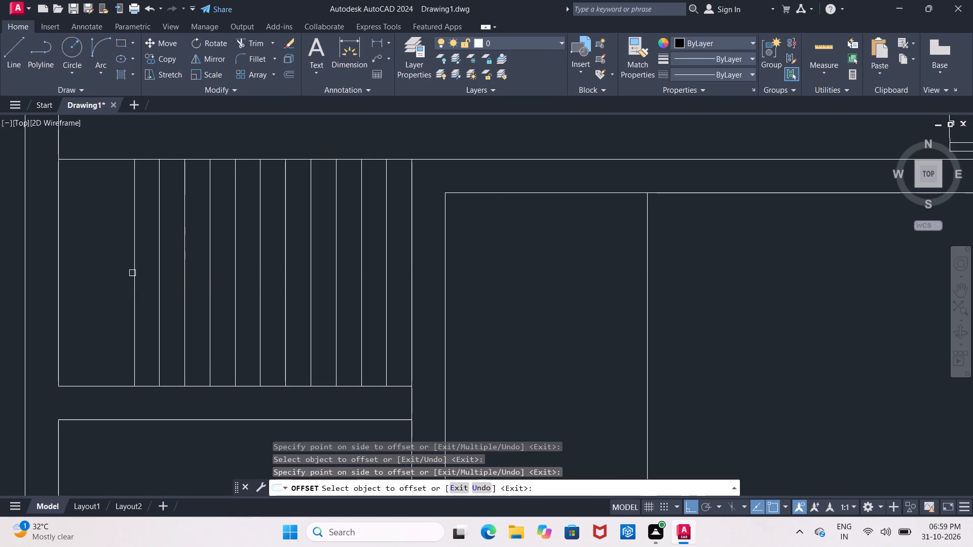
click(134, 275)
click(94, 271)
click(107, 274)
click(53, 270)
scroll(160, 275, down, 1)
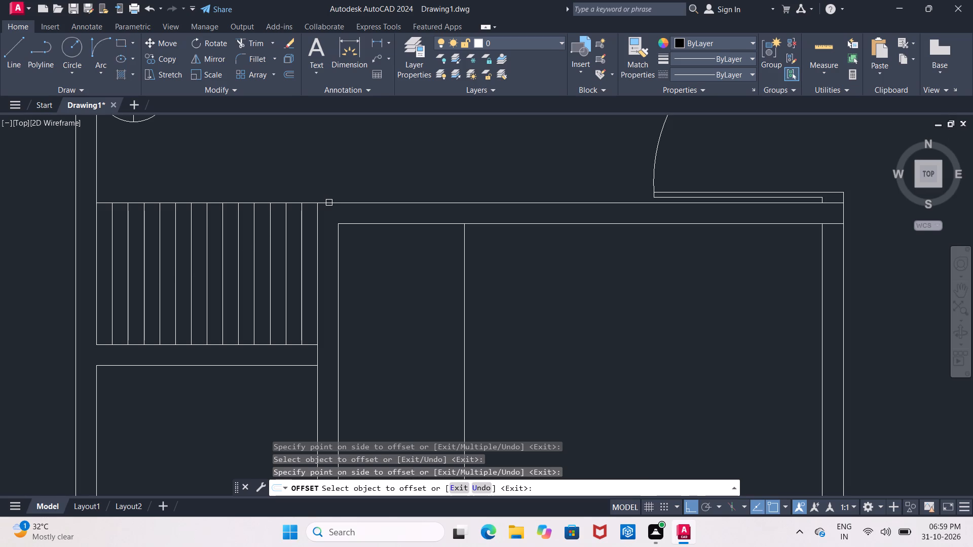
key(Escape)
Trim the niche's upper edge between the first offset line and the inner wall line.
scroll(303, 205, down, 1)
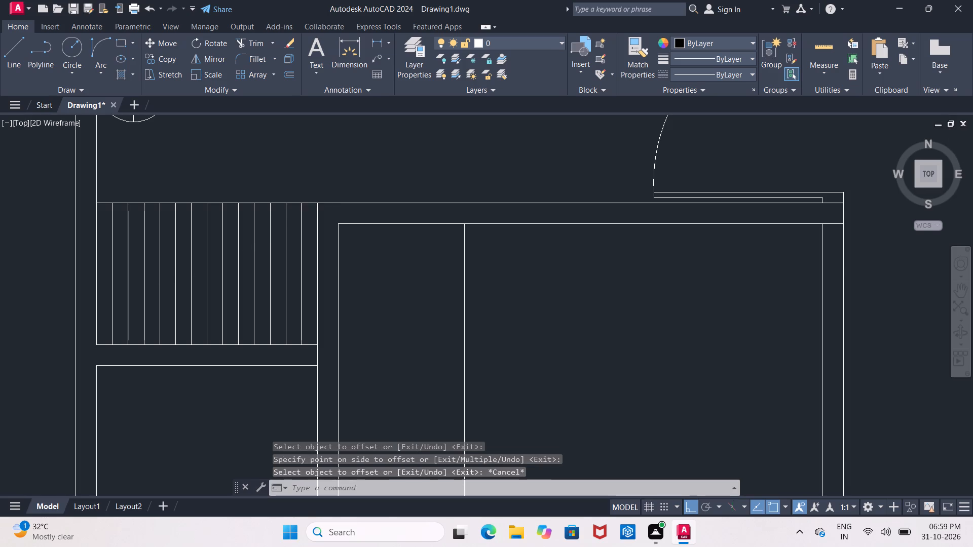
scroll(303, 205, up, 3)
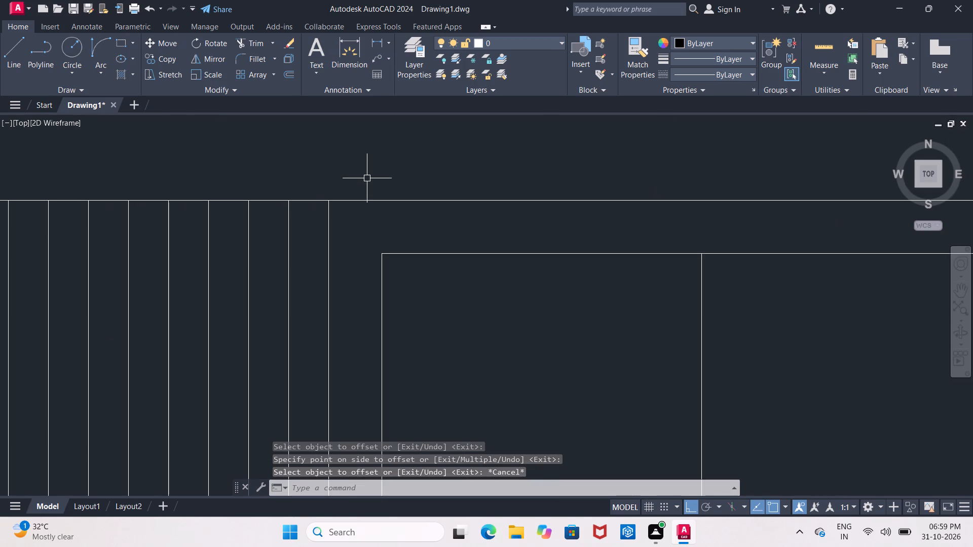
text(TR)
key(space)
key(space)
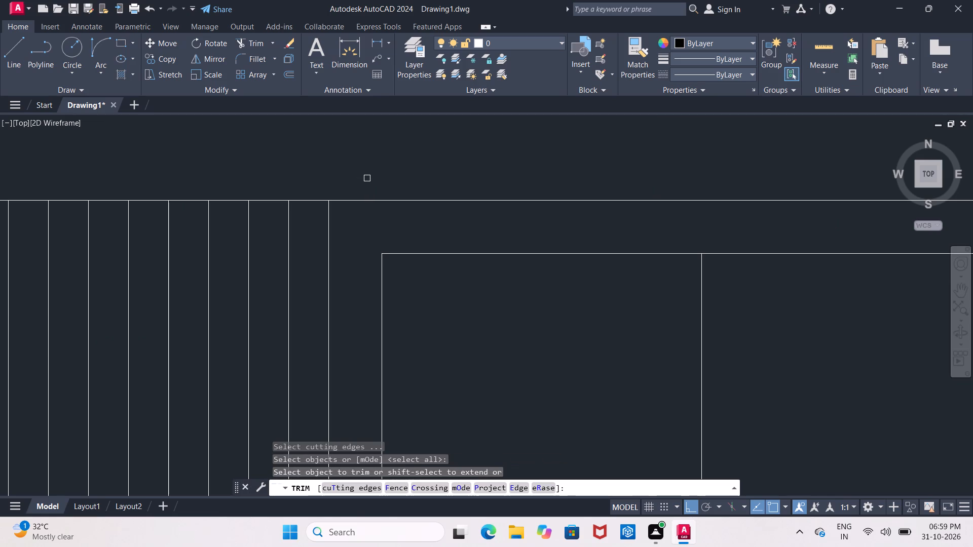
click(321, 202)
key(Escape)
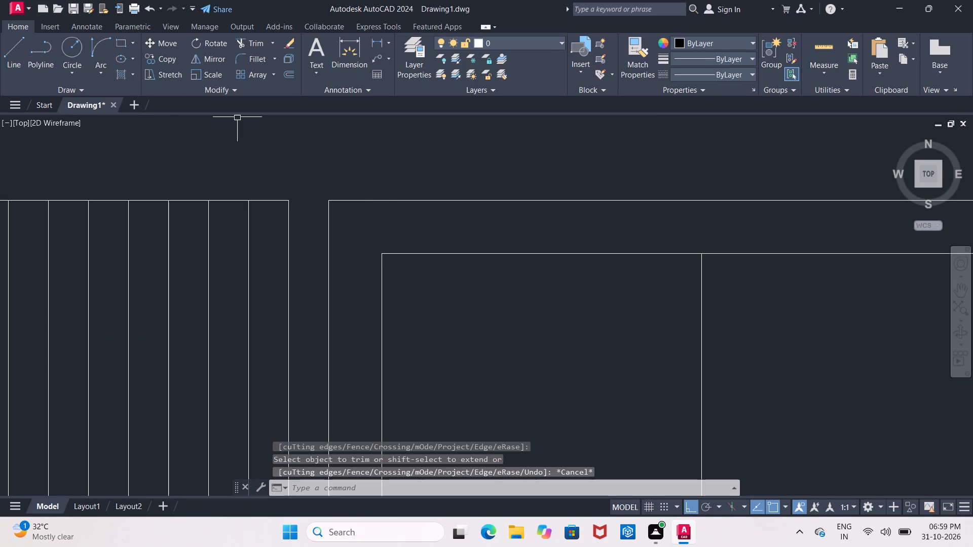
Draw a horizontal line across the gap in the niche's upper edge, from the first offset line to the wall corner.
click(15, 54)
click(288, 201)
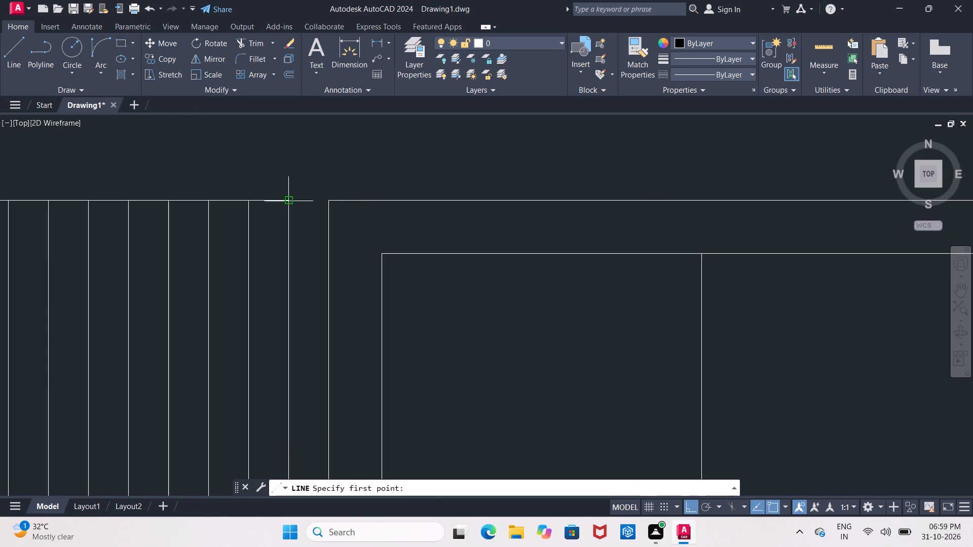
click(327, 201)
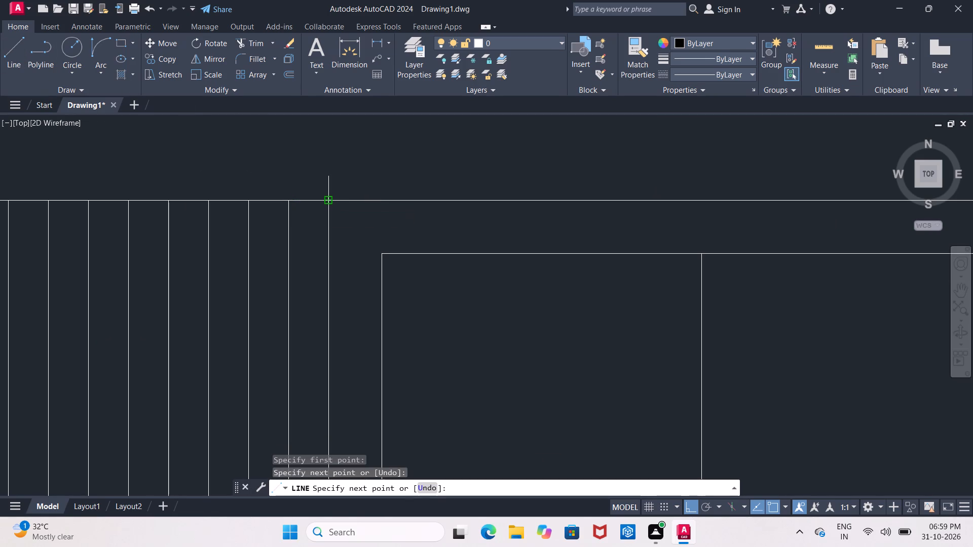
key(Escape)
scroll(327, 201, down, 3)
middle_drag(434, 236, 322, 293)
scroll(321, 297, down, 2)
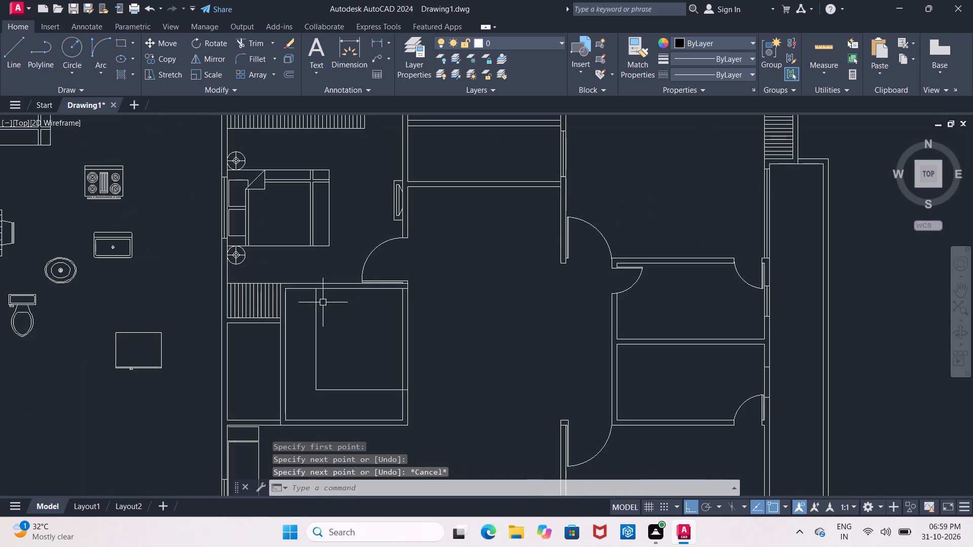
Copy the bed and its two round side tables from the top-left bedroom into the top-right bedroom.
middle_drag(375, 238, 365, 297)
scroll(229, 174, up, 3)
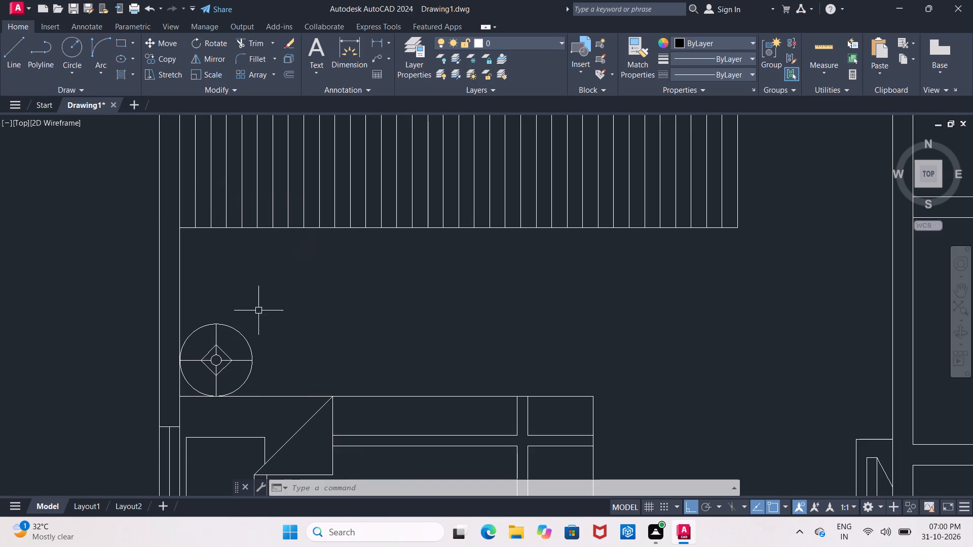
key(Escape)
scroll(281, 324, down, 1)
middle_drag(274, 321, 277, 227)
scroll(283, 237, down, 1)
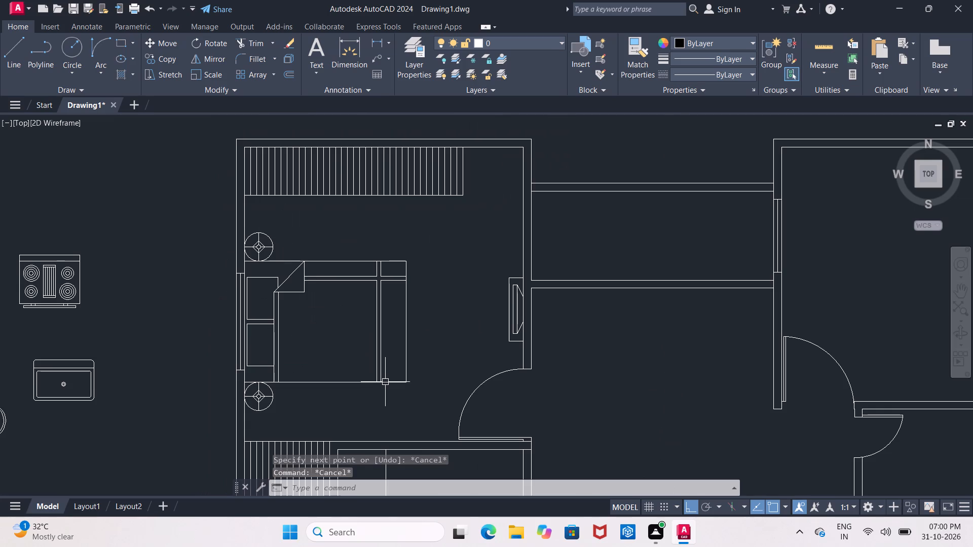
click(385, 383)
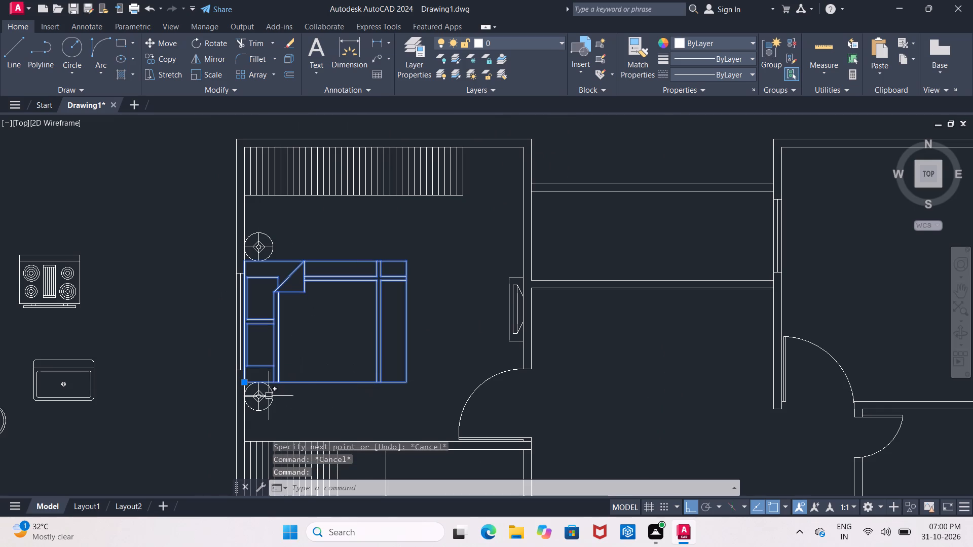
click(271, 397)
click(274, 249)
middle_drag(419, 250, 302, 235)
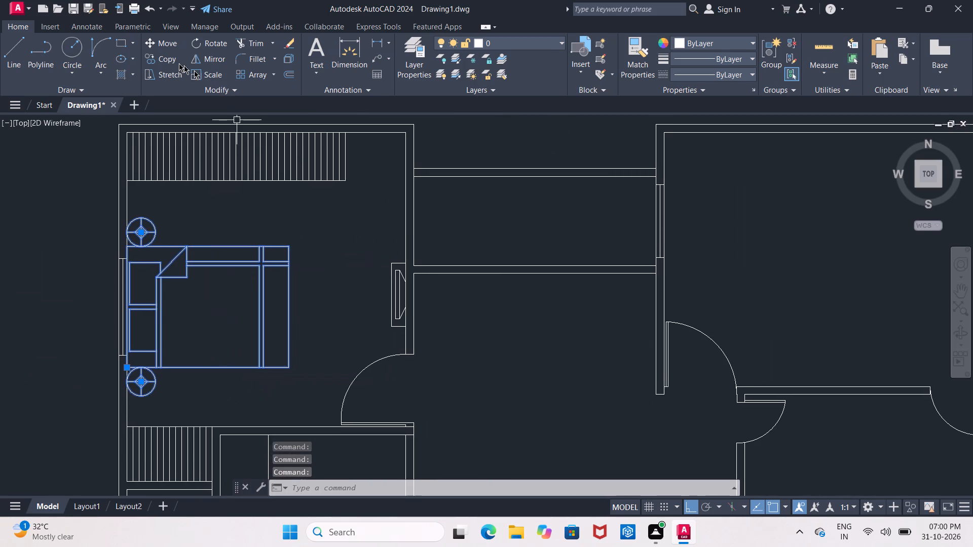
click(164, 57)
click(199, 312)
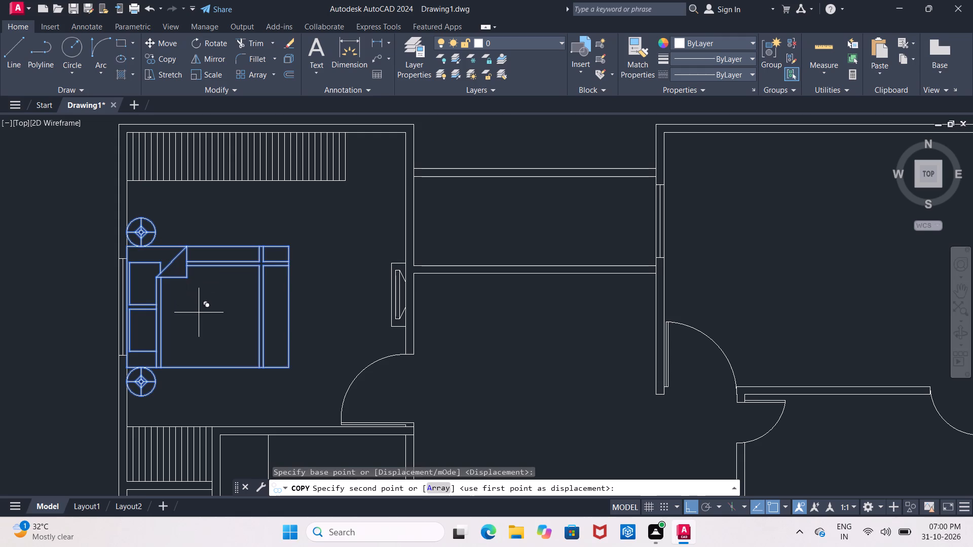
middle_drag(565, 309, 132, 357)
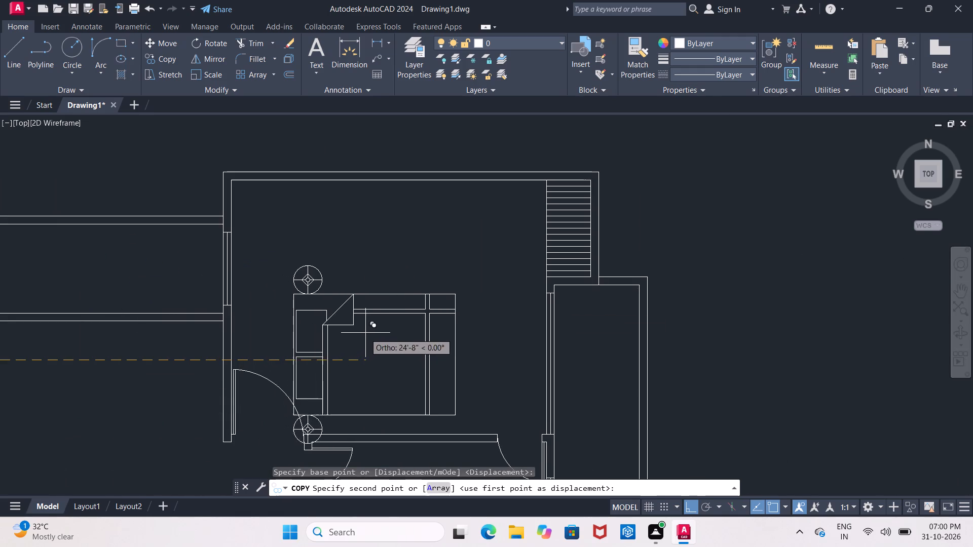
click(381, 322)
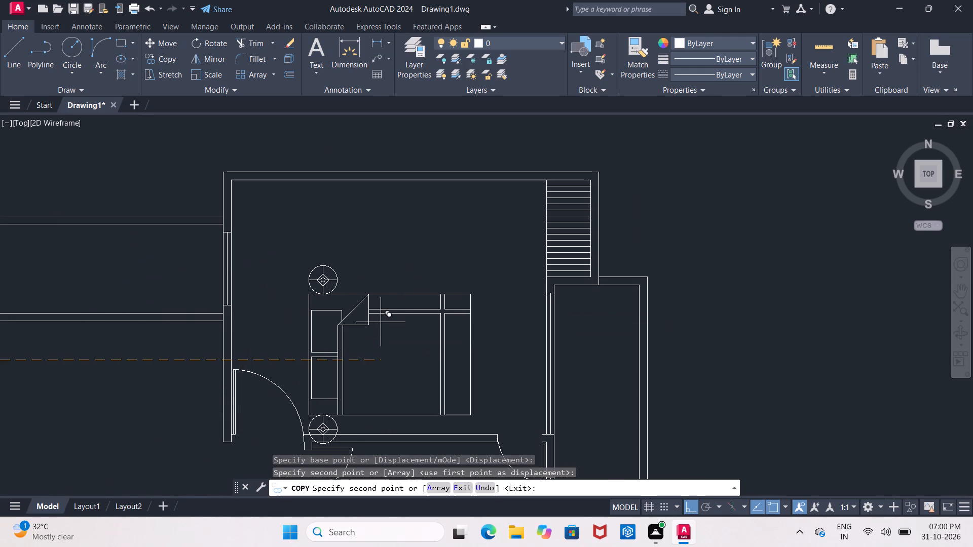
key(Escape)
Rotate the copied bed and side tables 270° about the bed's upper foot corner, turning the headboard toward the upper wall.
click(393, 294)
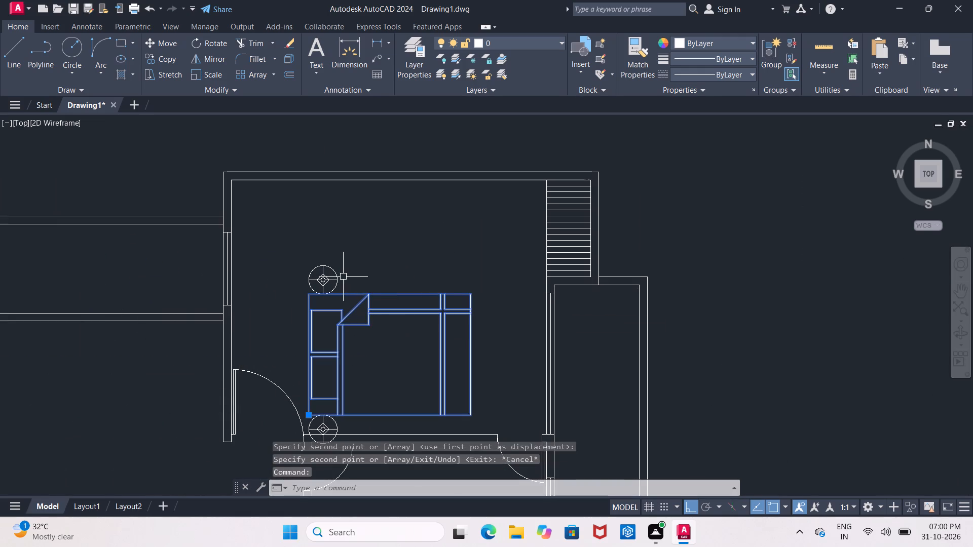
click(336, 277)
click(335, 419)
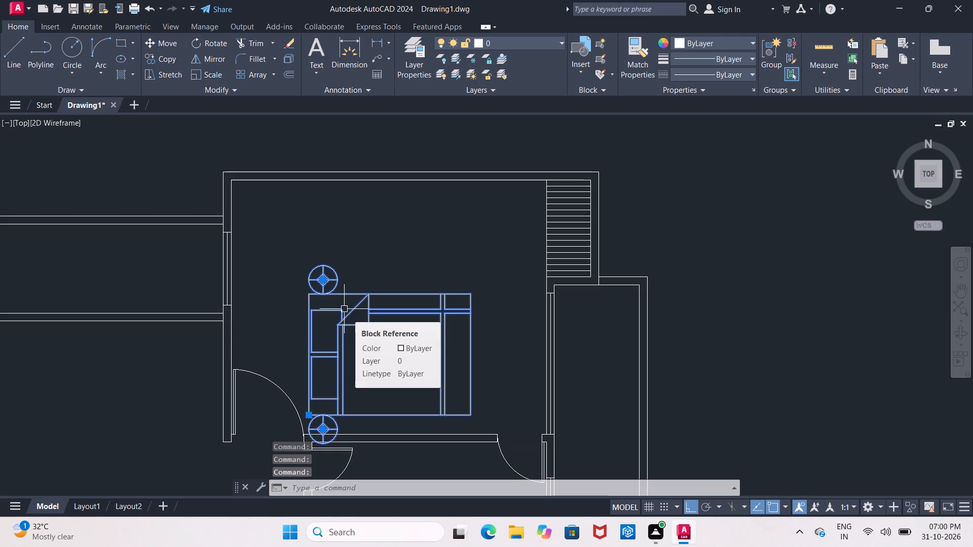
click(193, 43)
click(467, 293)
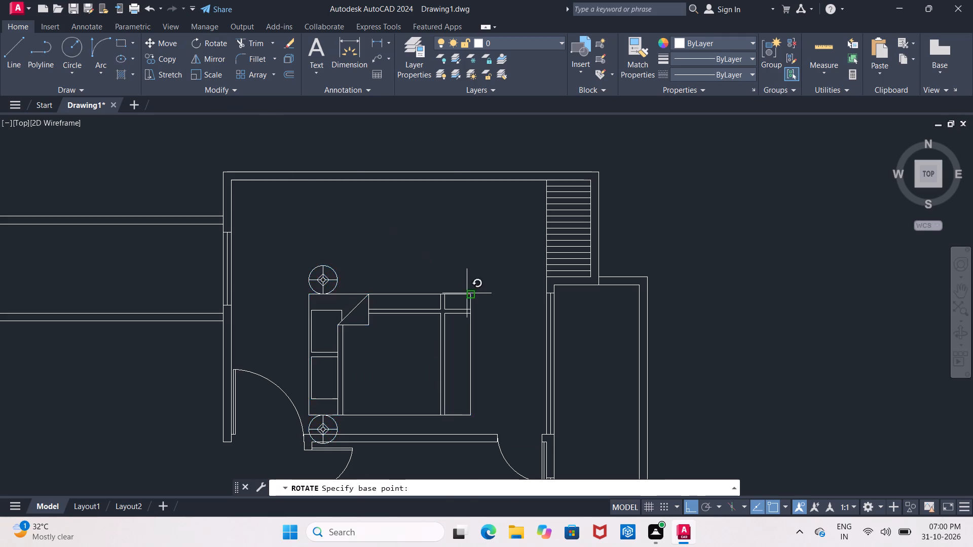
click(467, 318)
With Ortho off, move the rotated bed and side tables so the headboard's midpoint sits on the top-right bedroom's upper inner wall line.
click(432, 297)
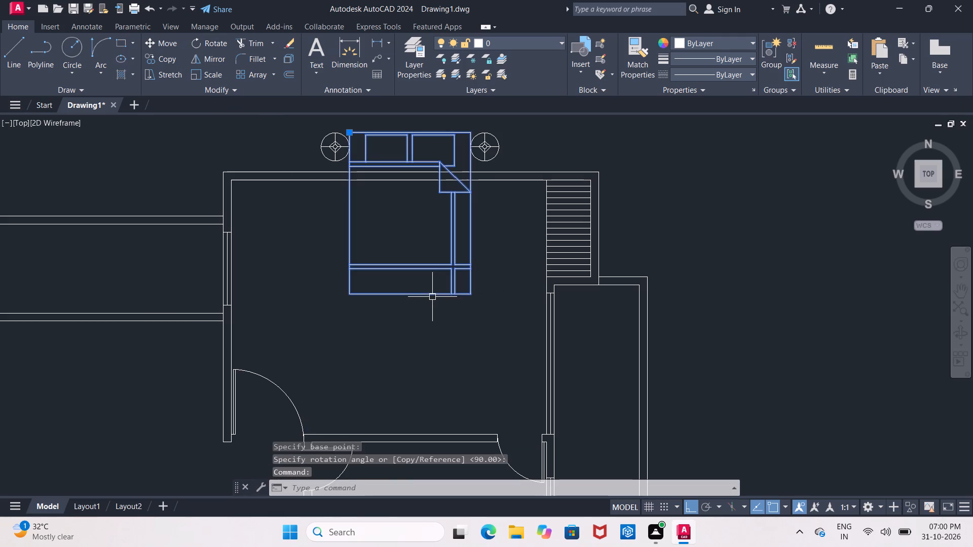
click(327, 150)
click(488, 139)
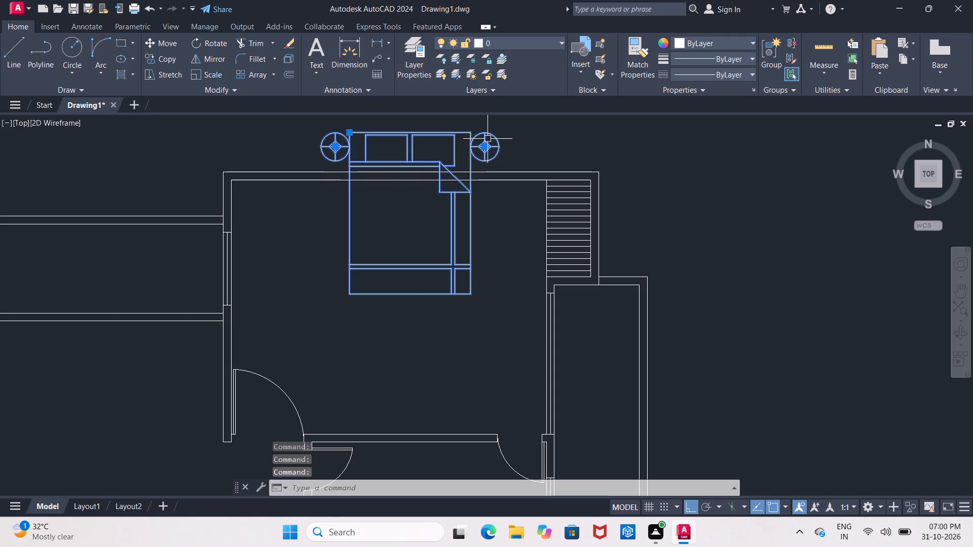
middle_drag(486, 186, 468, 224)
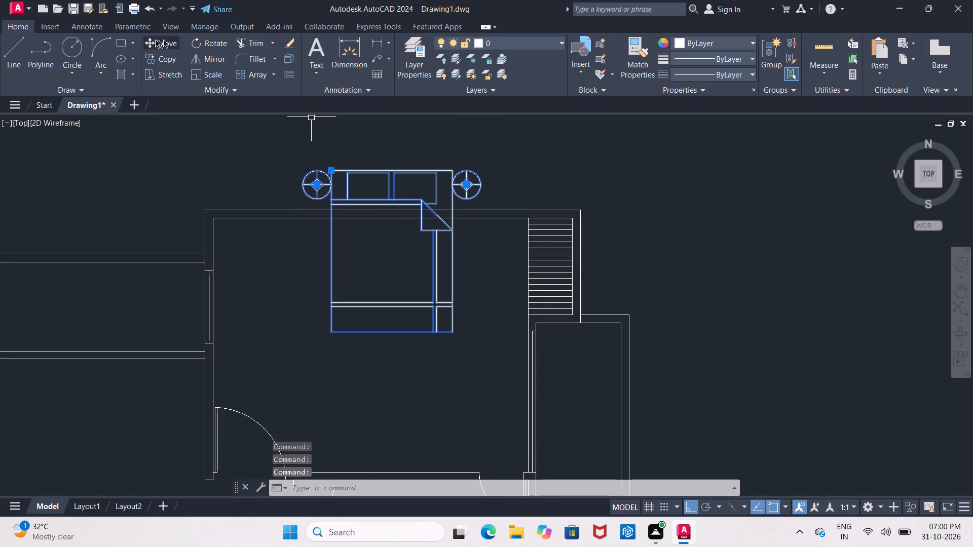
click(152, 40)
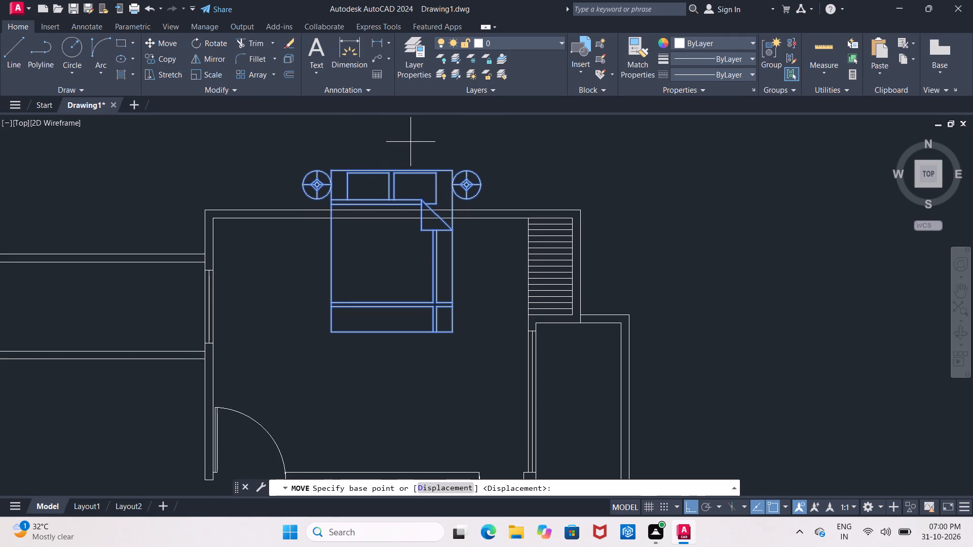
click(393, 170)
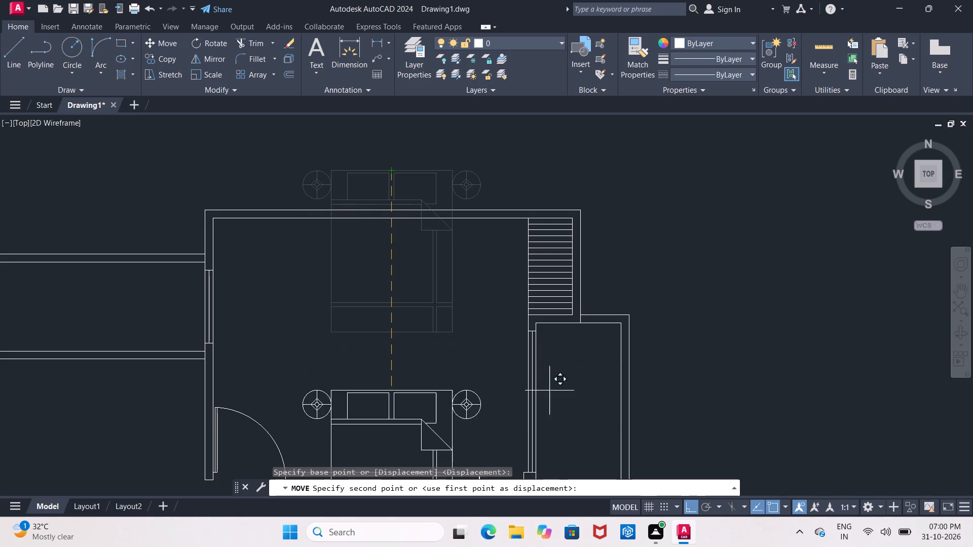
click(689, 510)
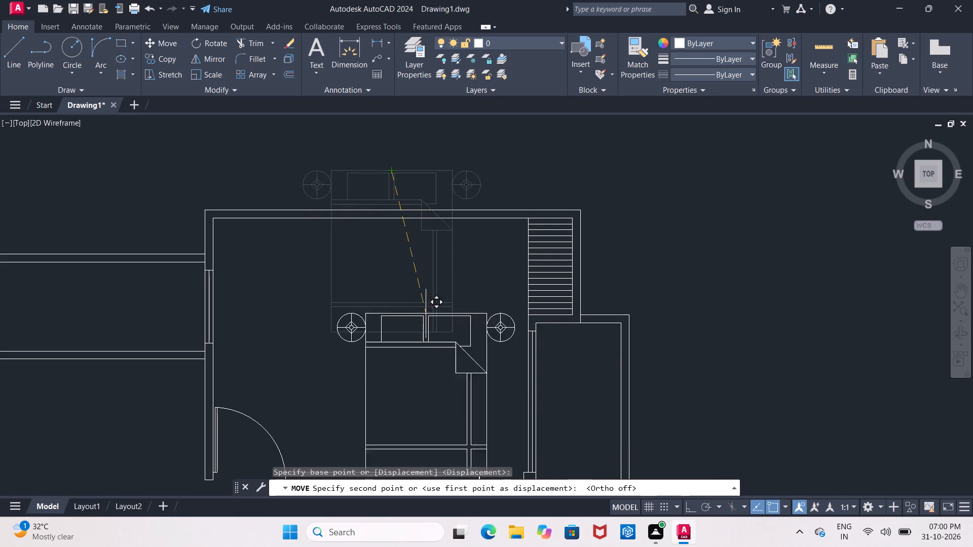
click(396, 214)
Copy the TV unit from the top-left bedroom's wall into the open floor below the bed in the top-right bedroom.
scroll(398, 227, down, 2)
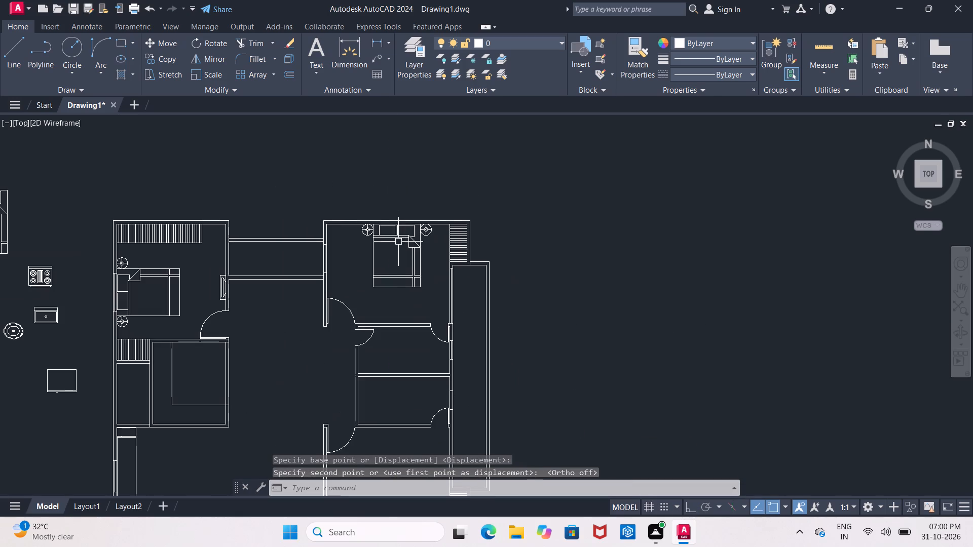
scroll(224, 299, up, 1)
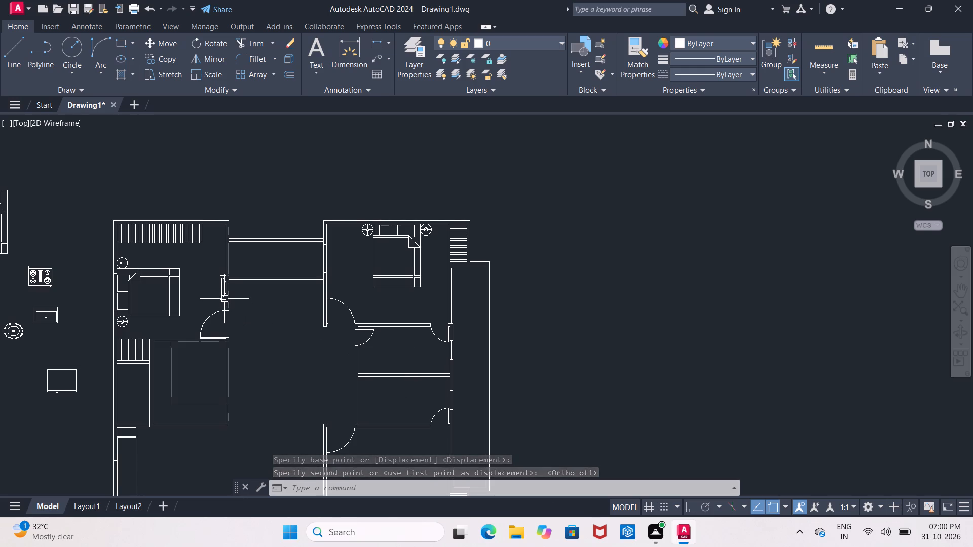
scroll(223, 299, up, 1)
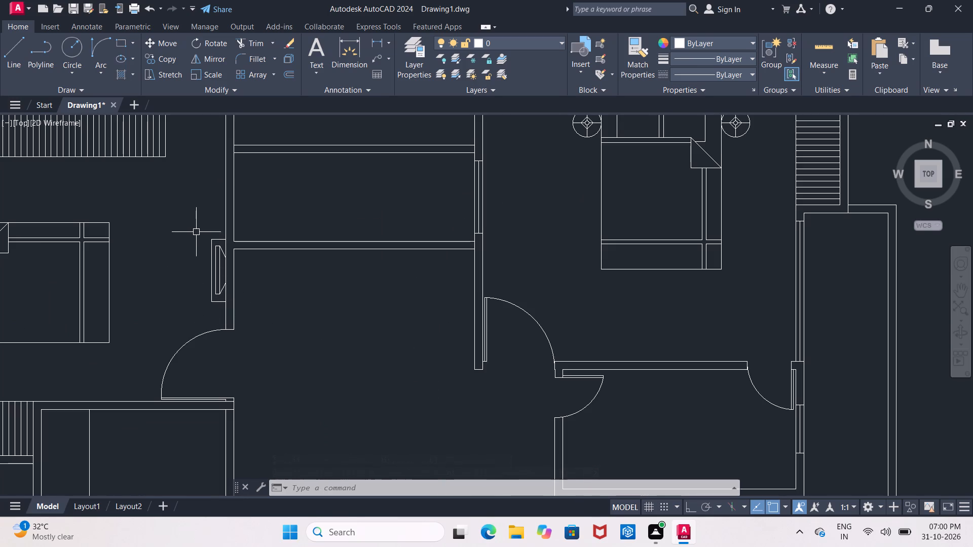
scroll(196, 232, up, 1)
click(196, 232)
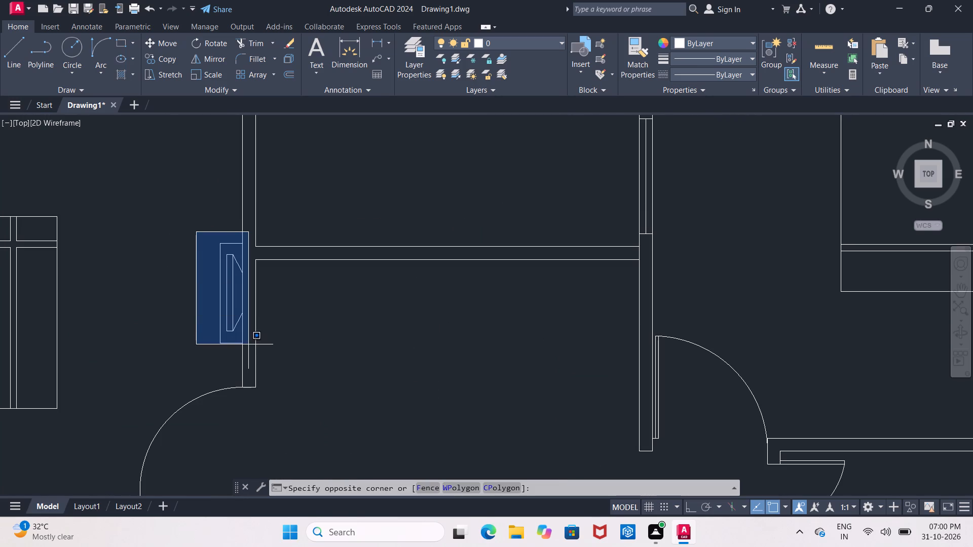
click(247, 348)
middle_drag(329, 333, 251, 311)
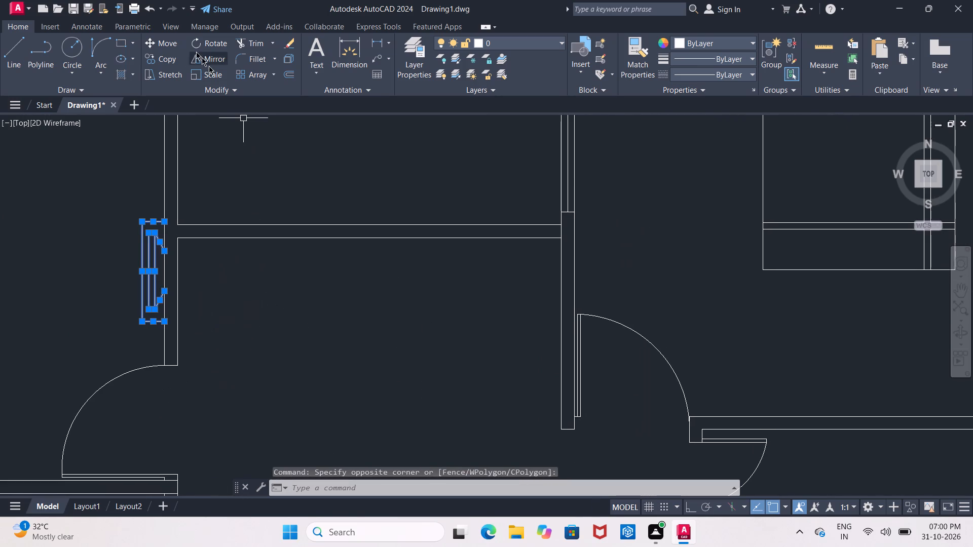
click(161, 59)
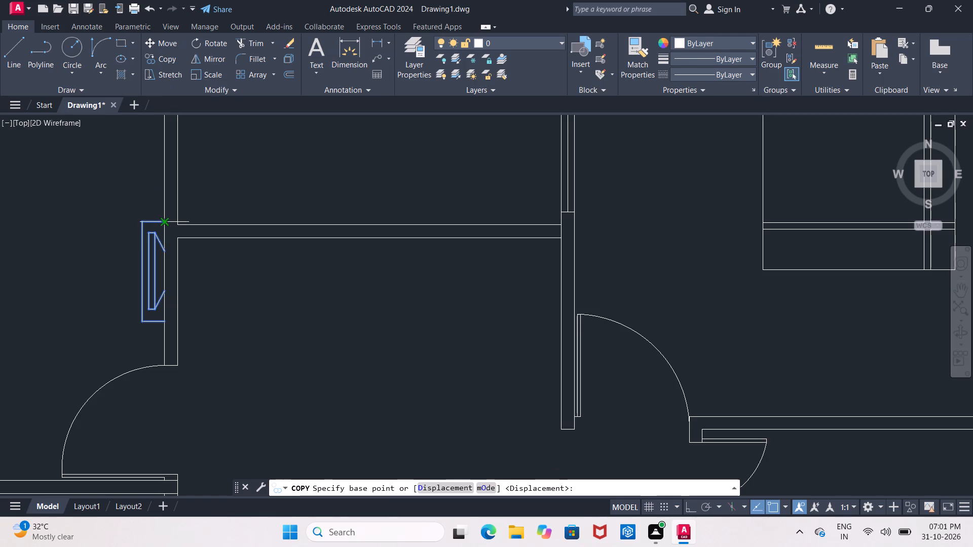
click(163, 223)
middle_drag(765, 220, 214, 224)
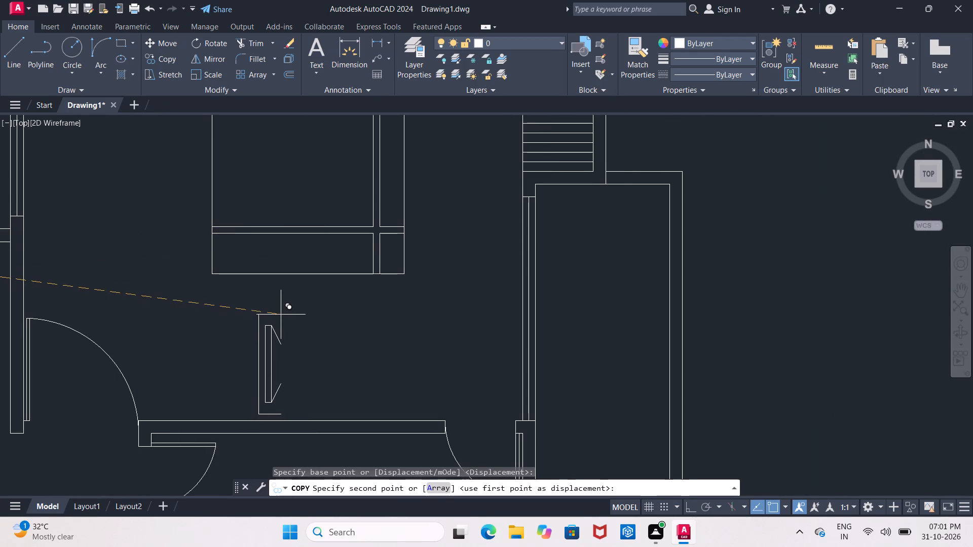
click(284, 313)
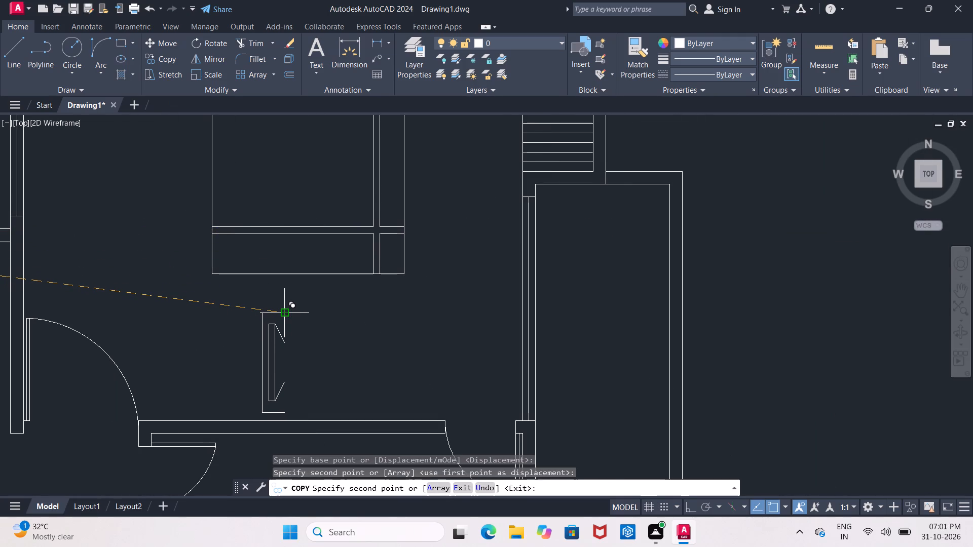
key(Escape)
Rotate the copied TV unit 270° about its upper open end so its open side faces the lower wall.
middle_drag(298, 326, 302, 266)
click(249, 241)
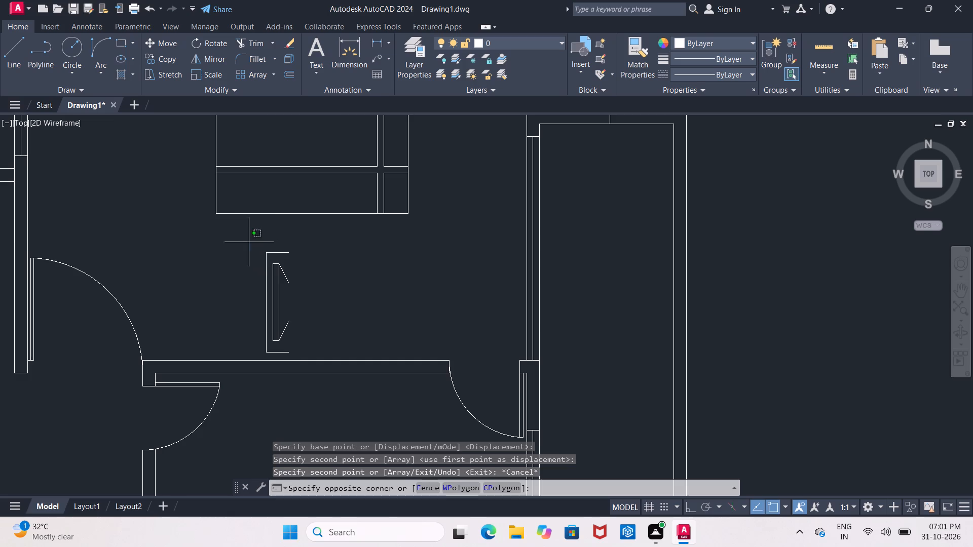
click(308, 357)
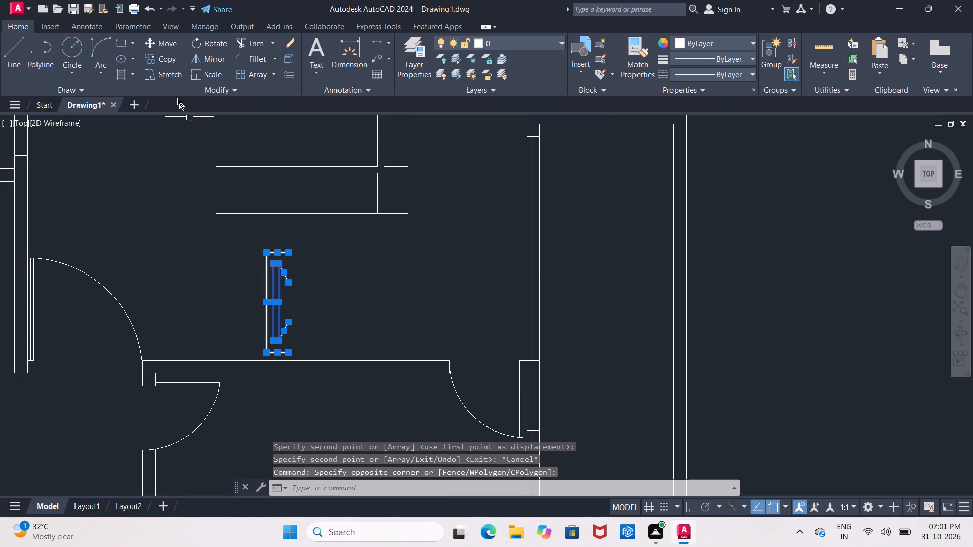
click(201, 45)
click(292, 255)
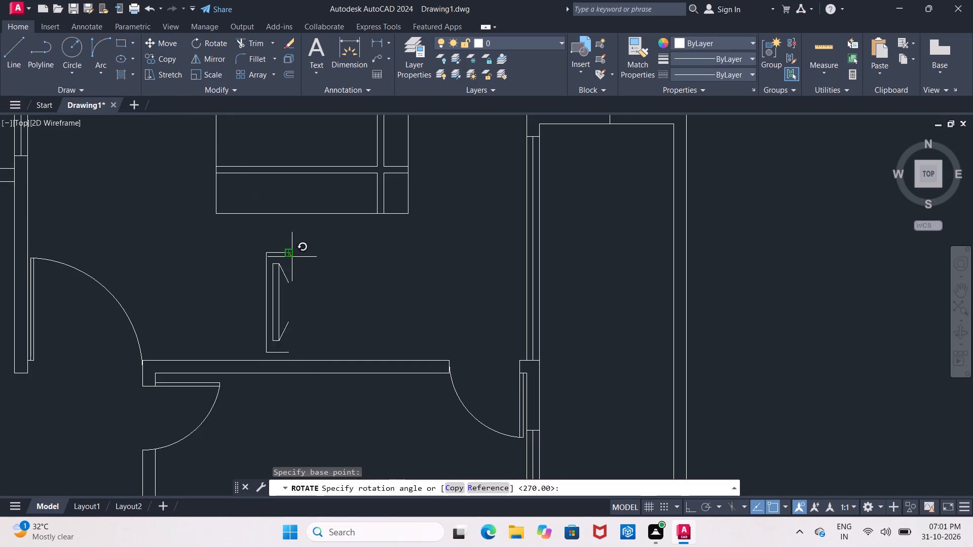
click(292, 282)
Move the rotated TV unit down so its open side sits against the top-right bedroom's lower wall.
drag(119, 221, 123, 221)
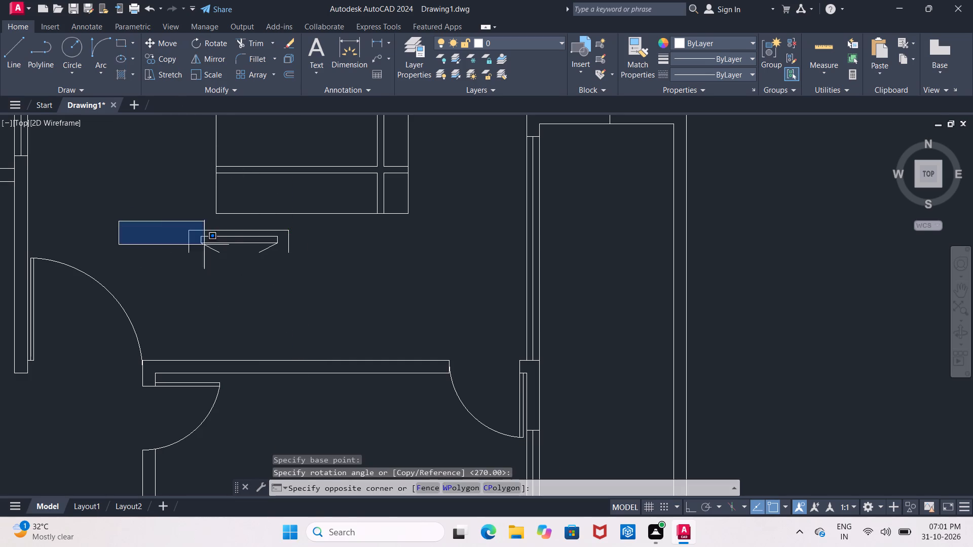
click(310, 282)
click(151, 46)
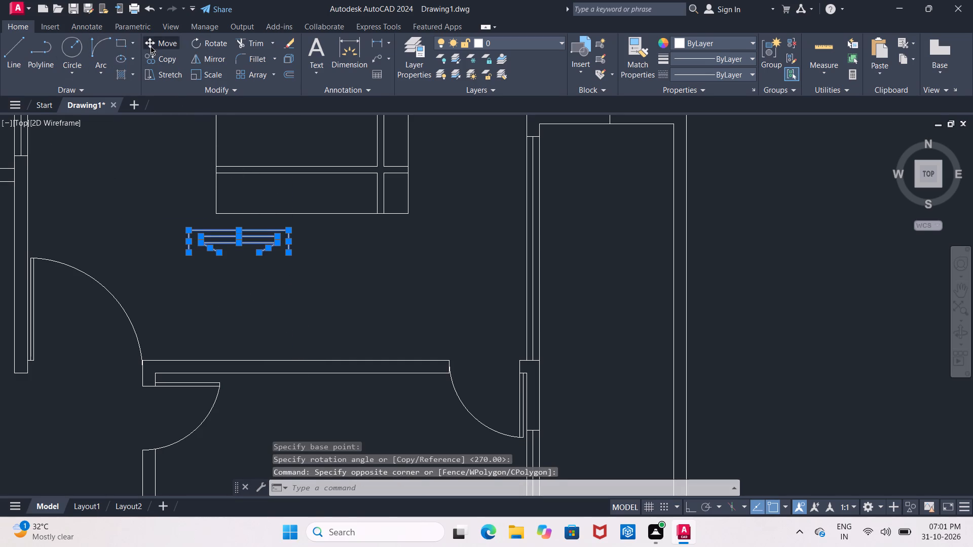
click(291, 255)
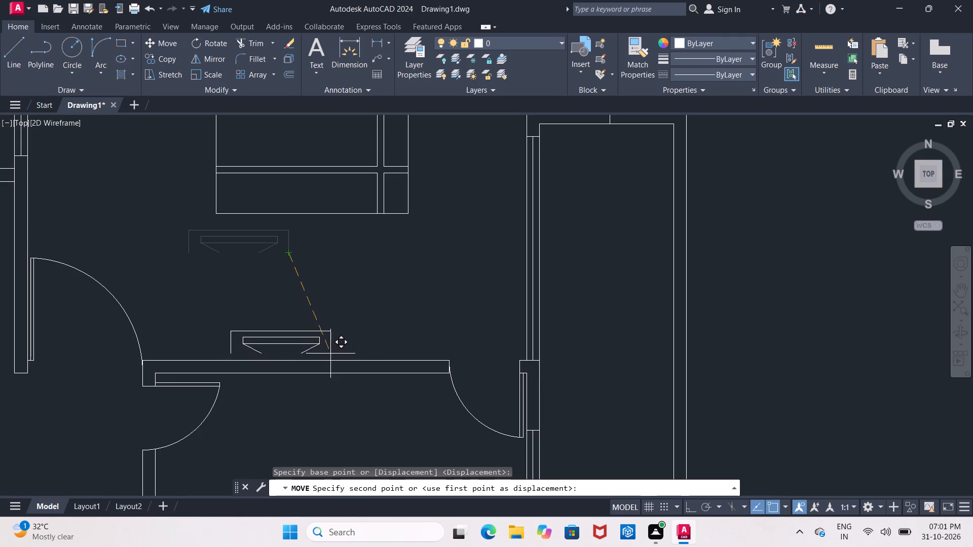
click(292, 359)
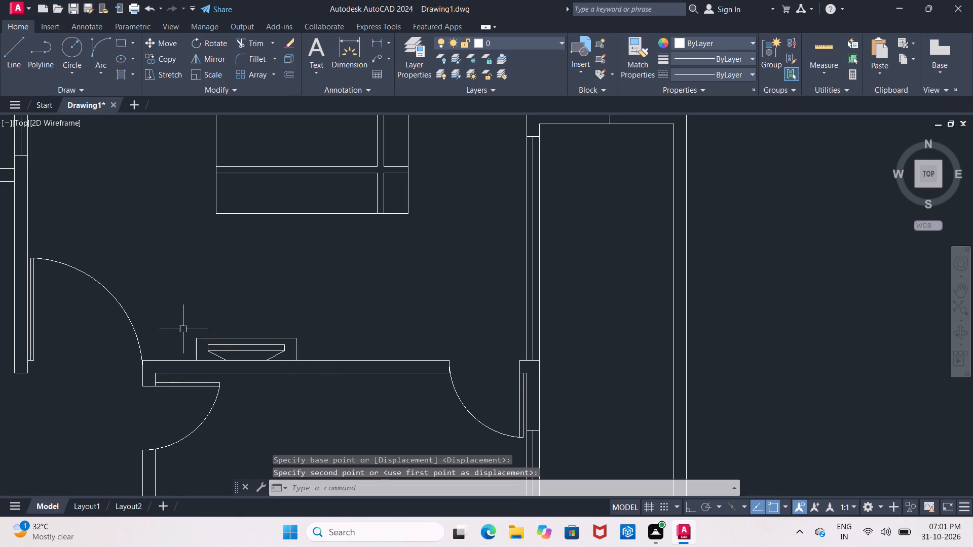
With Ortho on, move the top-right bedroom's TV unit about 1'-5" to the right along the lower wall.
click(184, 324)
click(310, 363)
scroll(222, 314, up, 1)
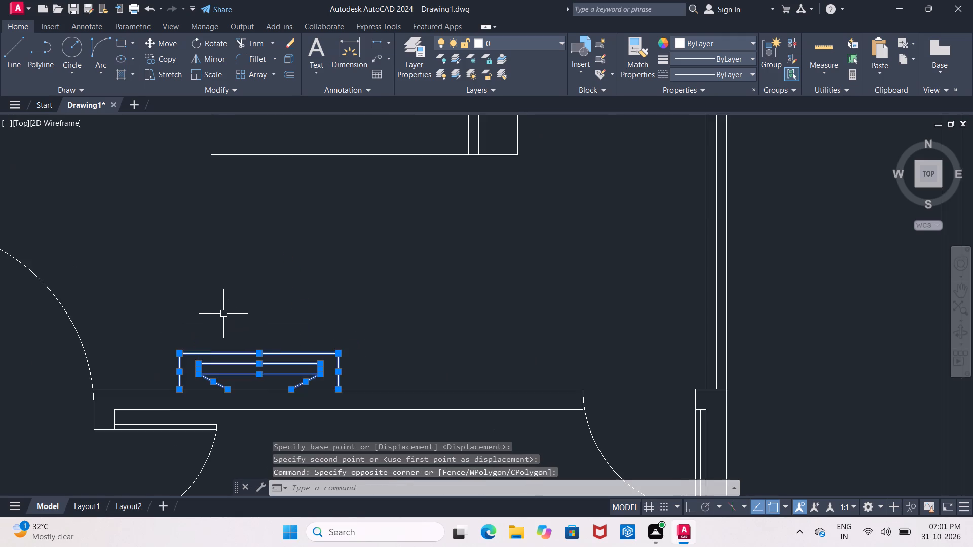
scroll(249, 310, up, 1)
middle_drag(249, 310, 235, 231)
click(170, 45)
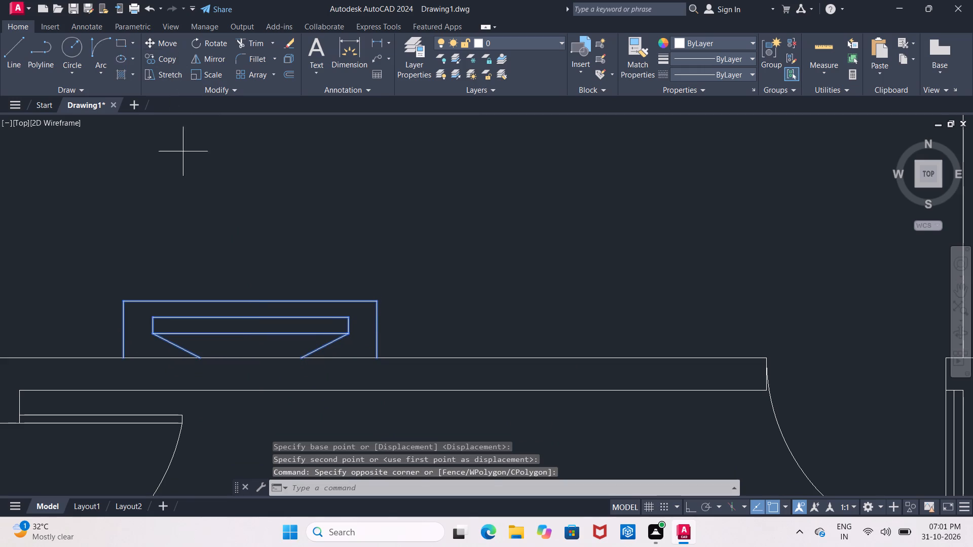
click(190, 195)
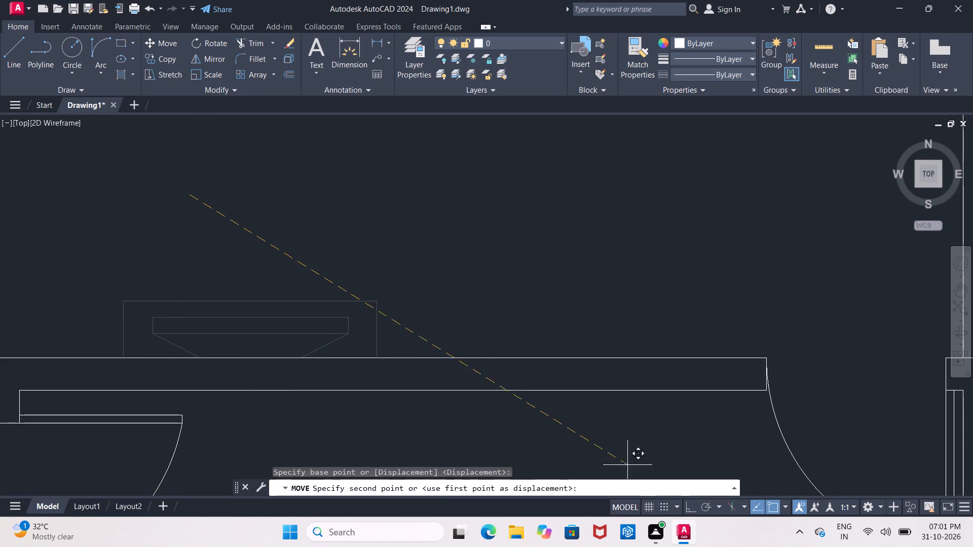
click(690, 503)
scroll(364, 225, down, 3)
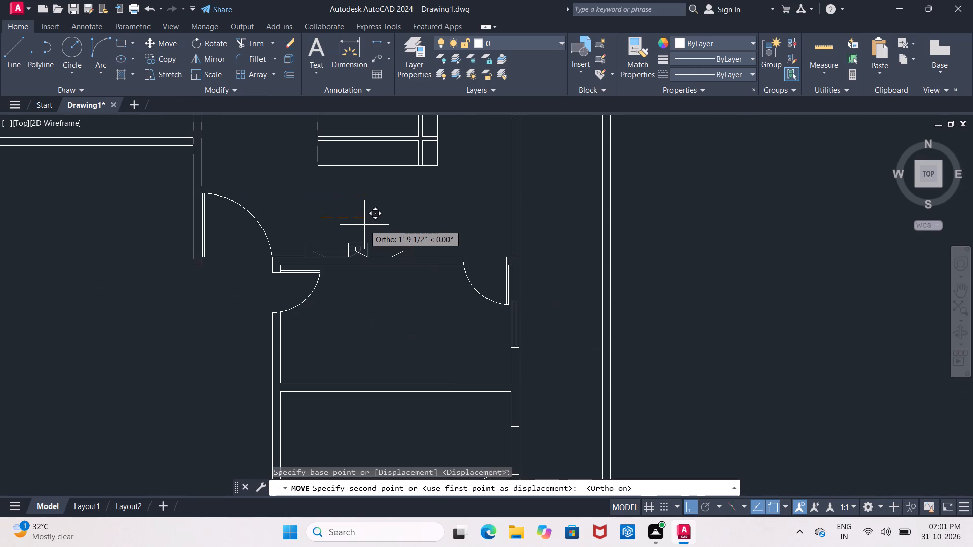
scroll(364, 225, down, 2)
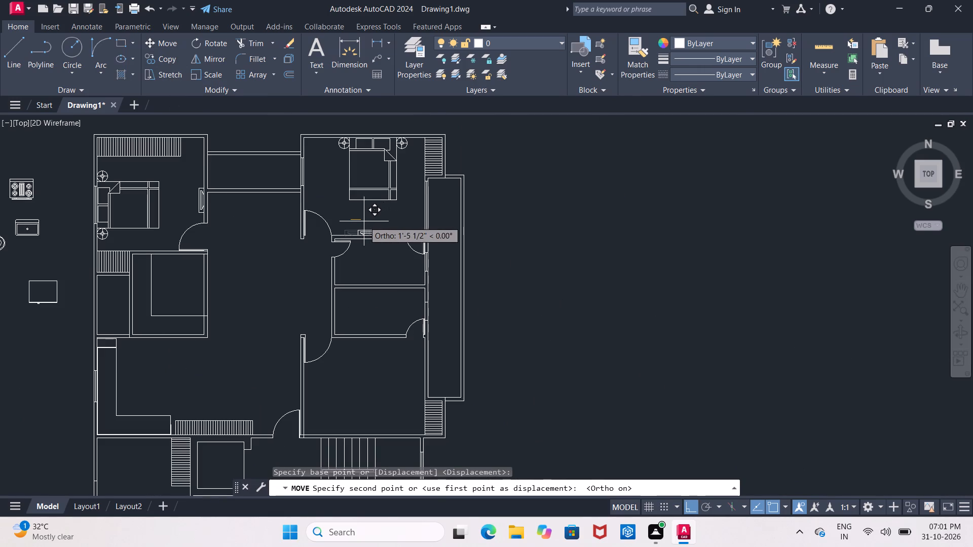
click(363, 221)
Nudge the TV unit slightly farther right along the wall to line it up with the bed's centre.
middle_drag(396, 222, 396, 222)
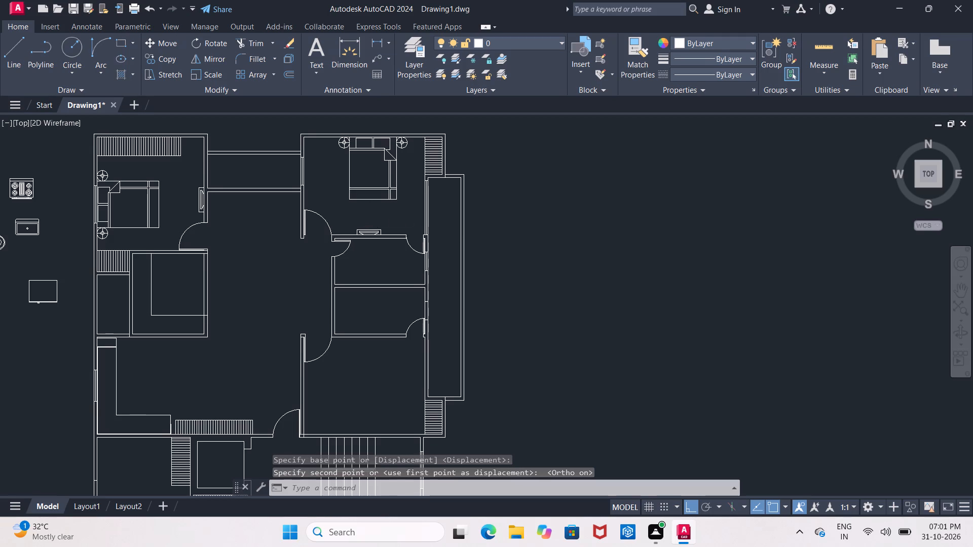
middle_drag(396, 222, 308, 224)
scroll(288, 222, up, 1)
scroll(283, 221, down, 1)
middle_drag(281, 227, 268, 264)
scroll(267, 254, up, 1)
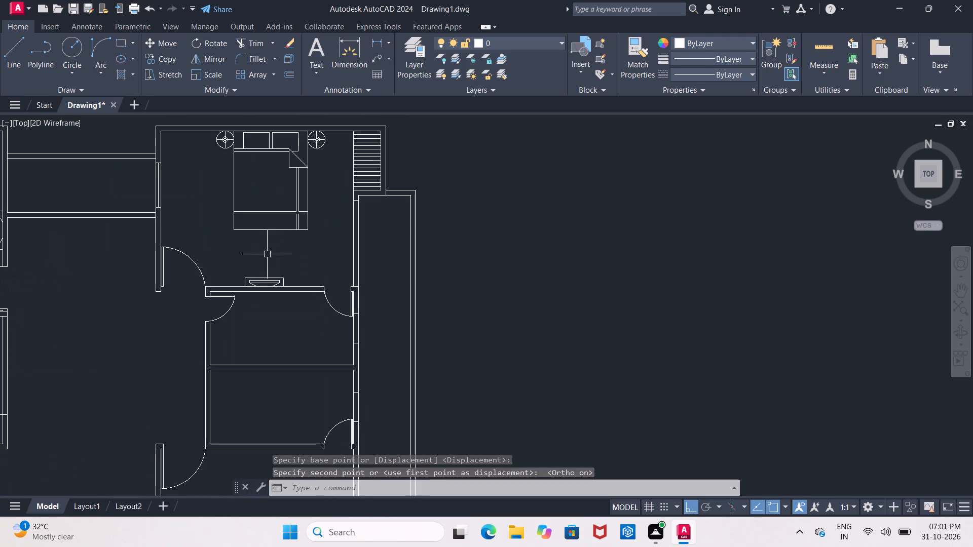
middle_drag(267, 258, 265, 301)
click(236, 307)
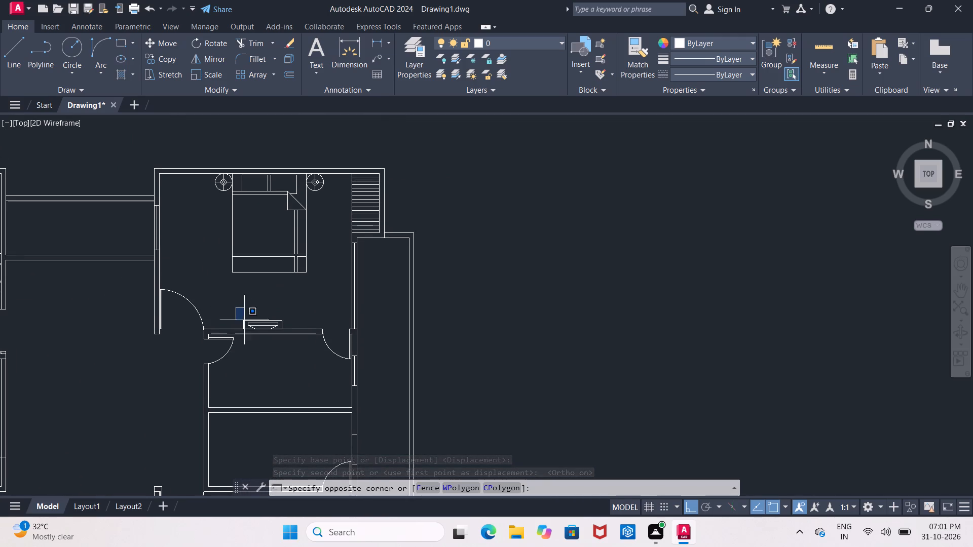
click(290, 331)
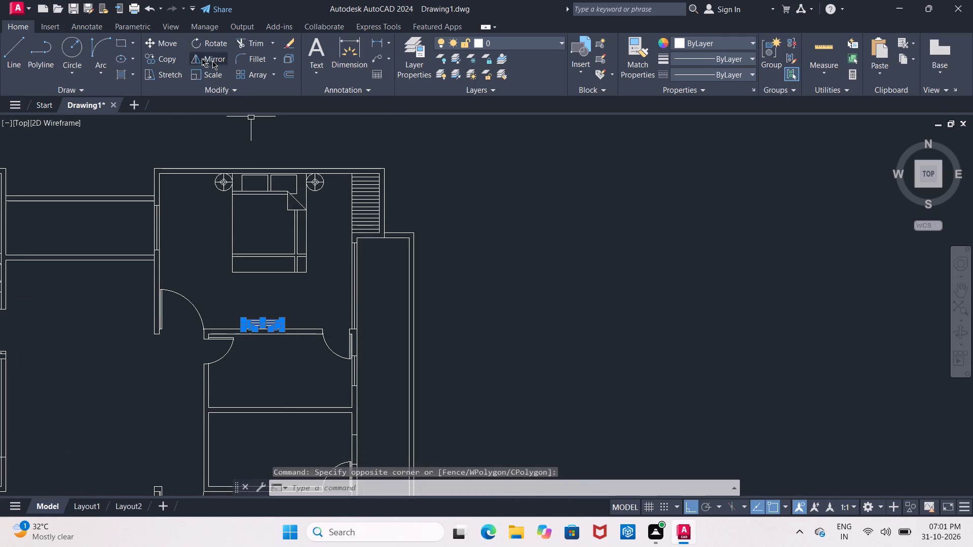
click(162, 47)
click(524, 297)
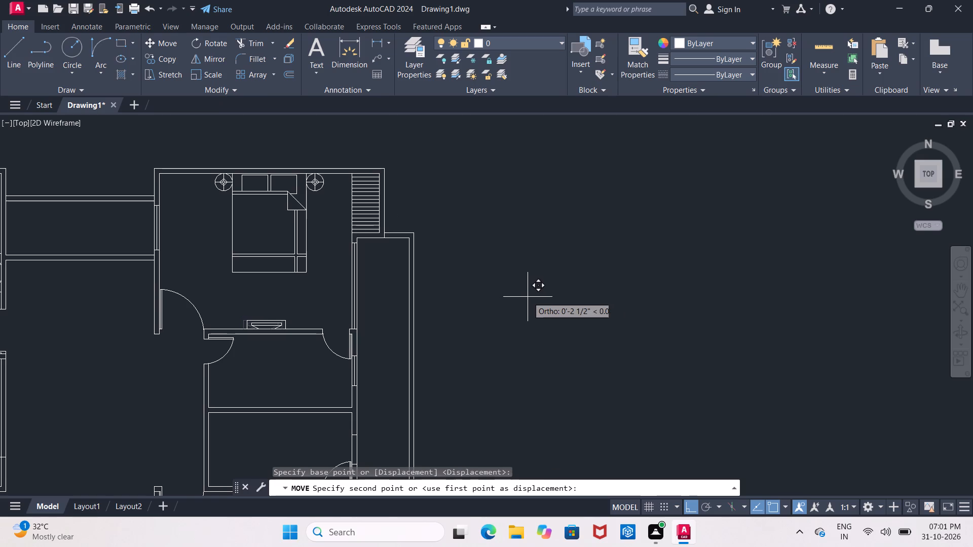
click(532, 297)
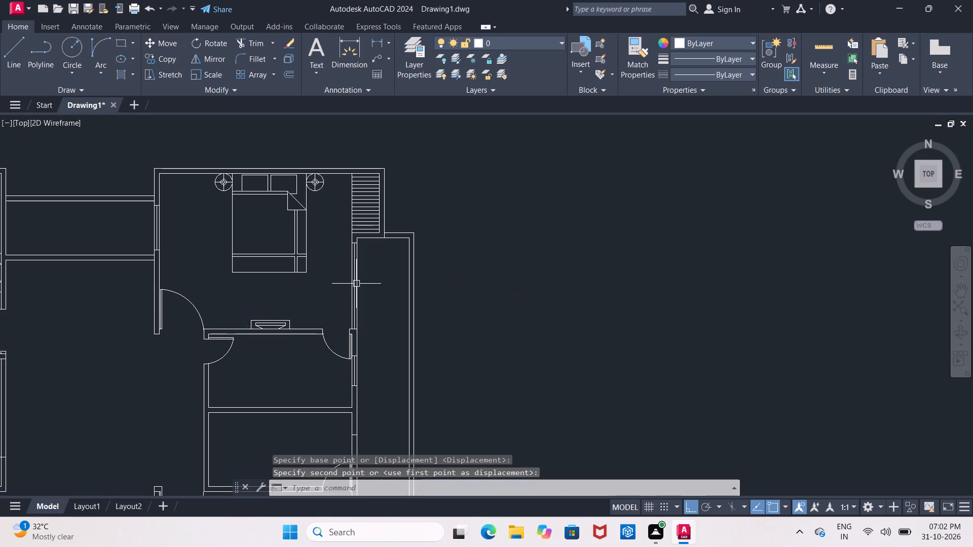
Copy the top-right bedroom's bed and both side tables from the headboard's midpoint about 23'-10" straight down into the lower-right bedroom.
middle_drag(269, 311, 366, 296)
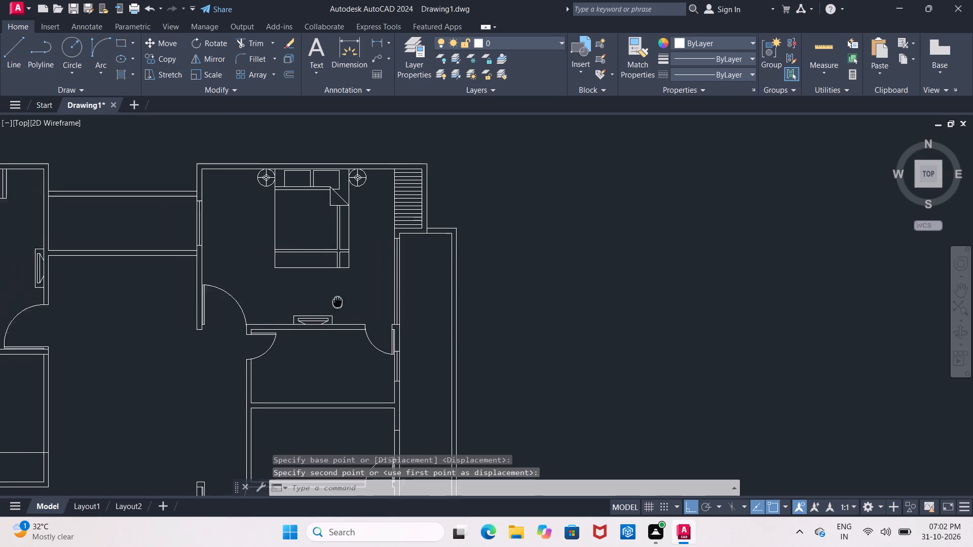
middle_drag(366, 296, 388, 292)
scroll(388, 292, up, 1)
scroll(388, 292, down, 1)
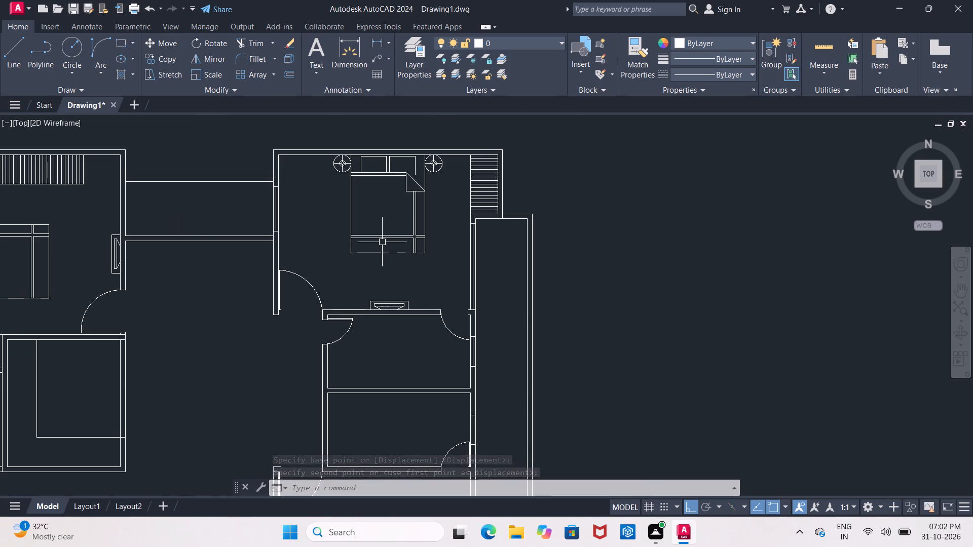
scroll(389, 210, down, 2)
middle_drag(390, 212, 318, 208)
scroll(316, 201, up, 2)
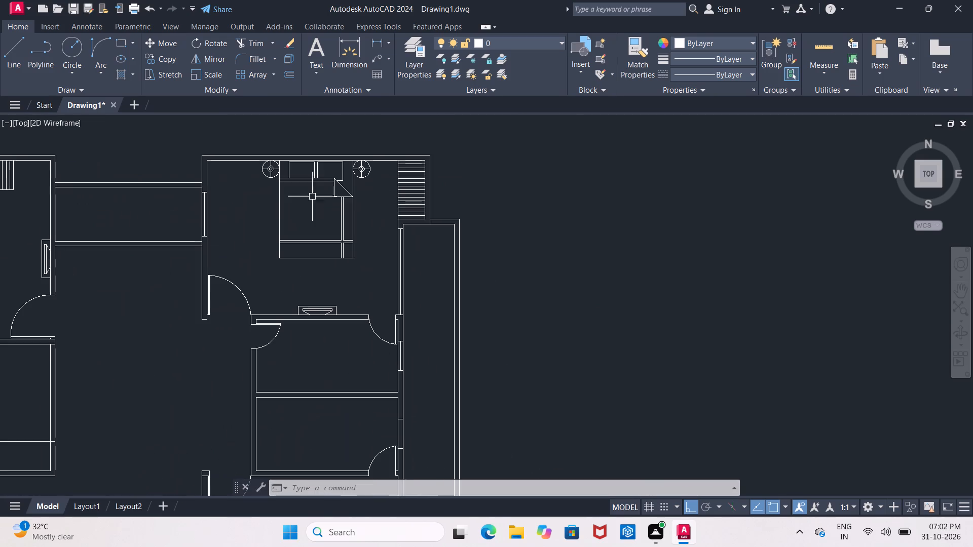
click(303, 179)
click(271, 173)
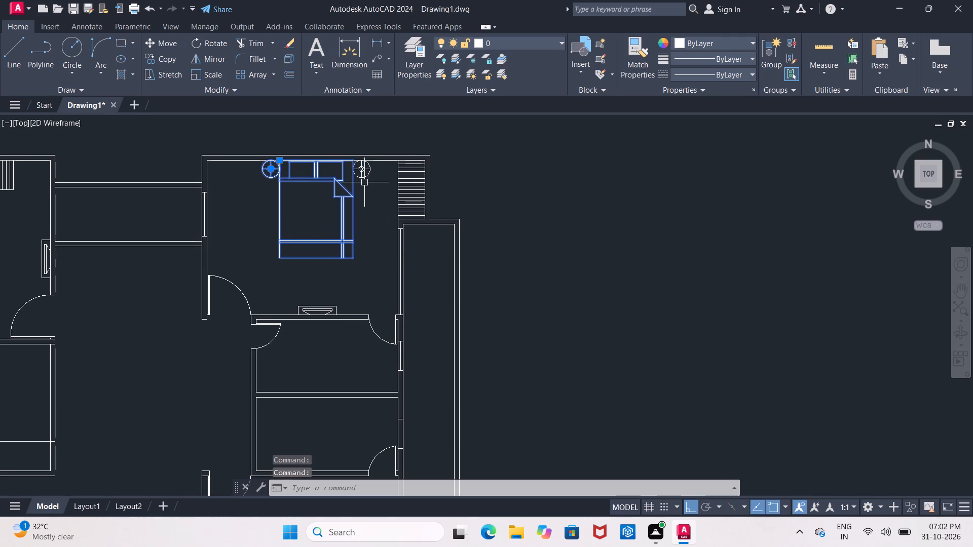
click(364, 181)
click(362, 172)
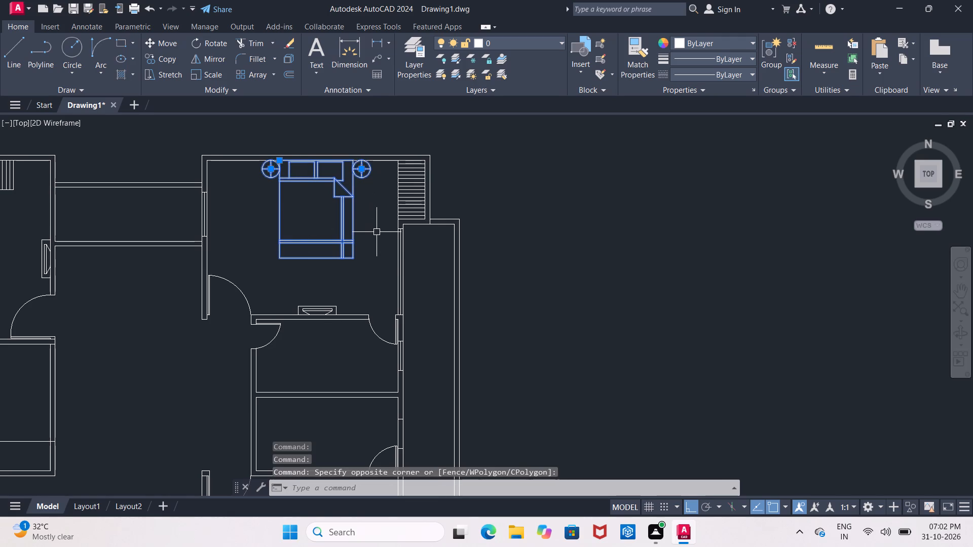
click(174, 61)
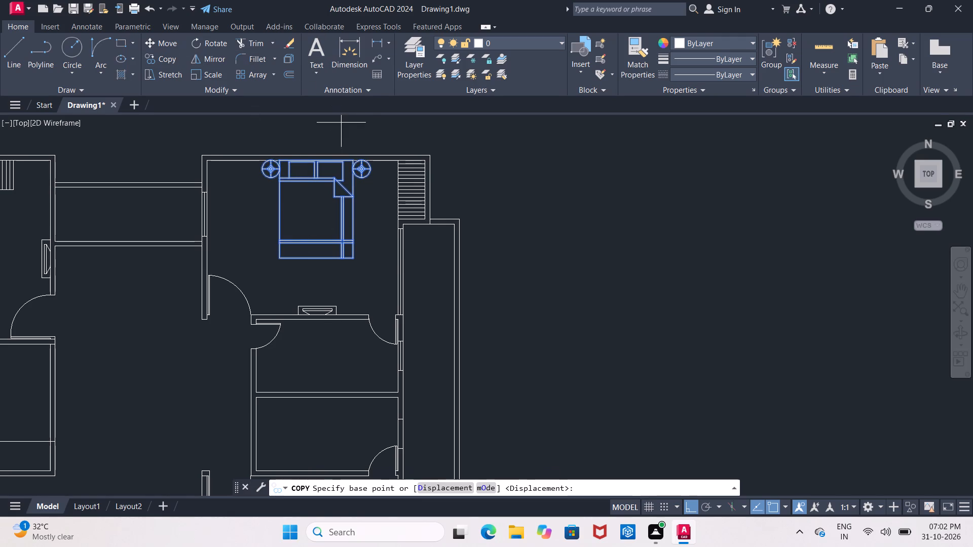
scroll(320, 162, up, 4)
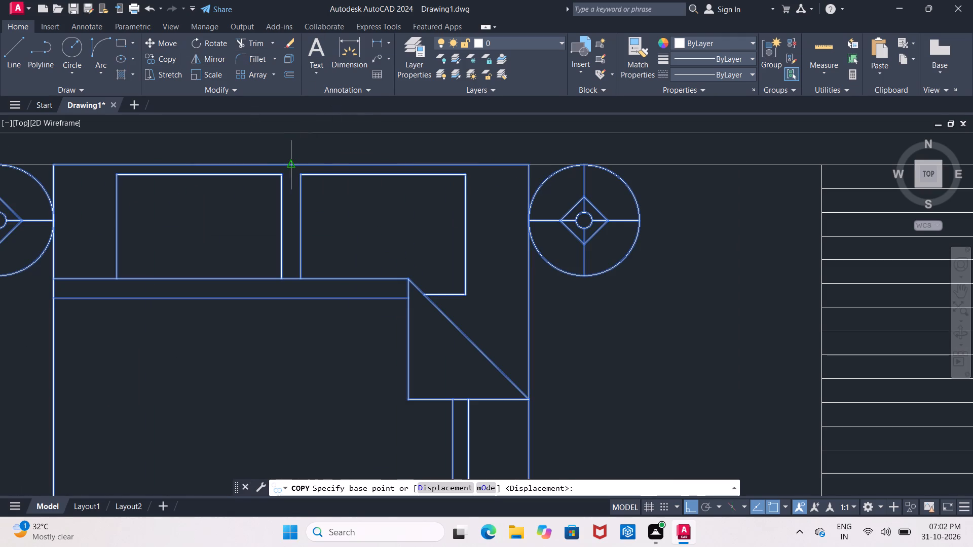
click(292, 162)
scroll(292, 158, down, 4)
middle_drag(303, 278, 301, 124)
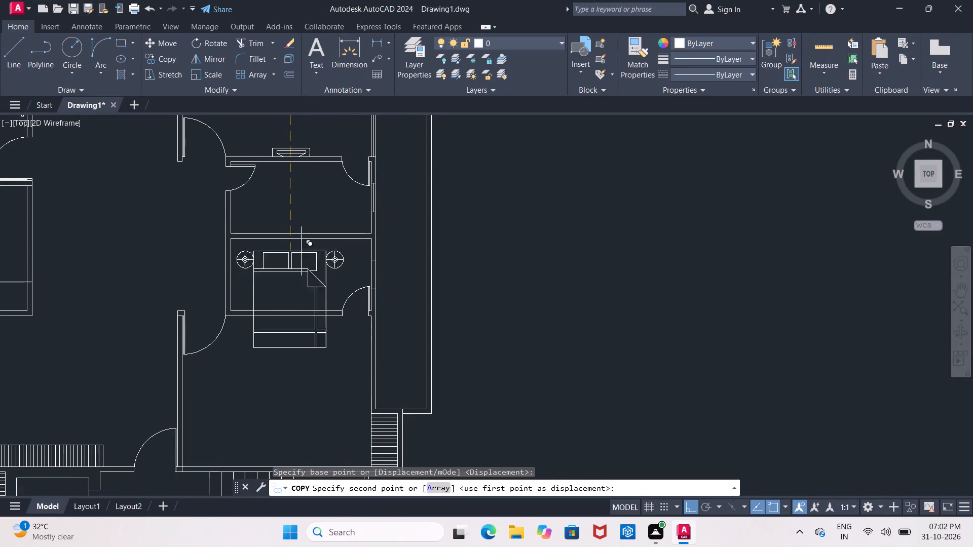
middle_drag(300, 337, 302, 240)
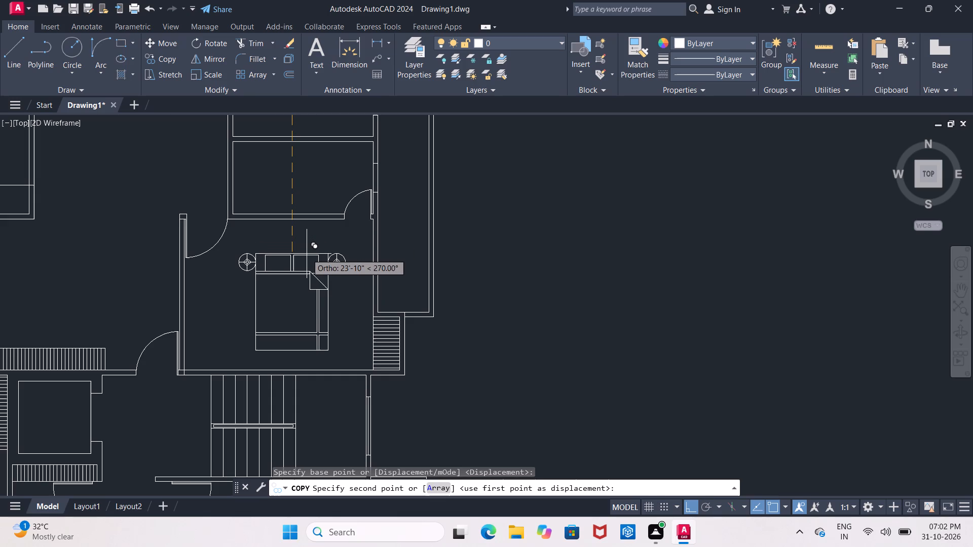
click(306, 252)
key(Escape)
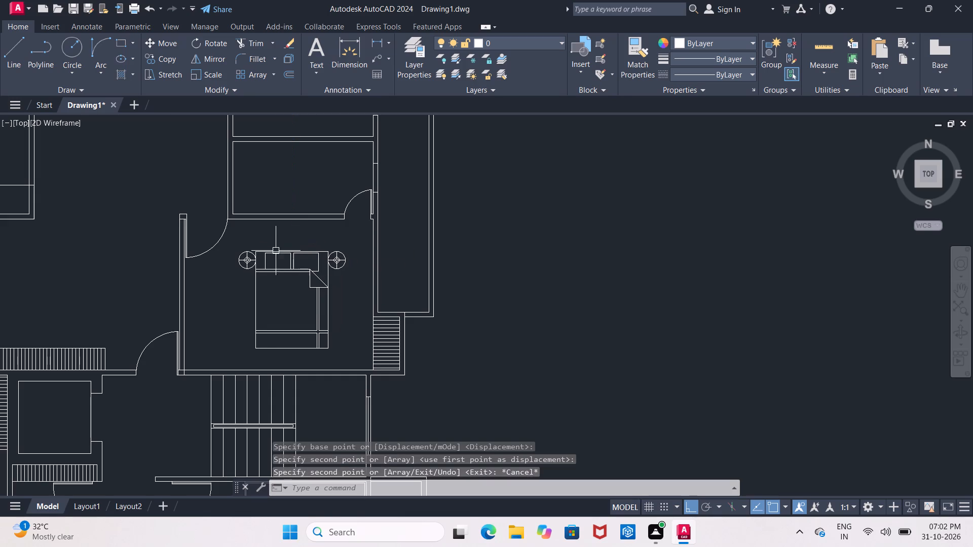
Rotate the copied bed and side tables 180° about the headboard's upper-left corner so the headboard faces the lower wall.
click(234, 243)
click(346, 354)
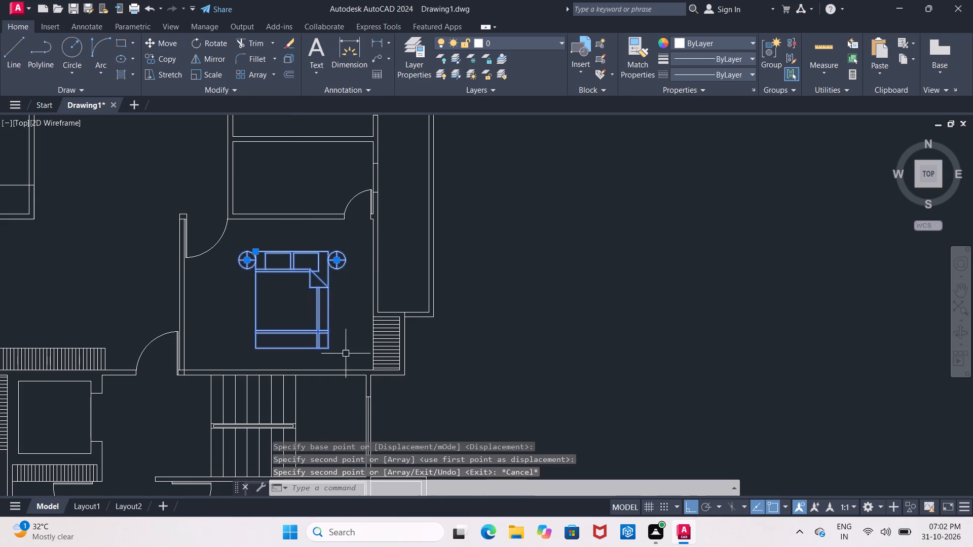
click(197, 47)
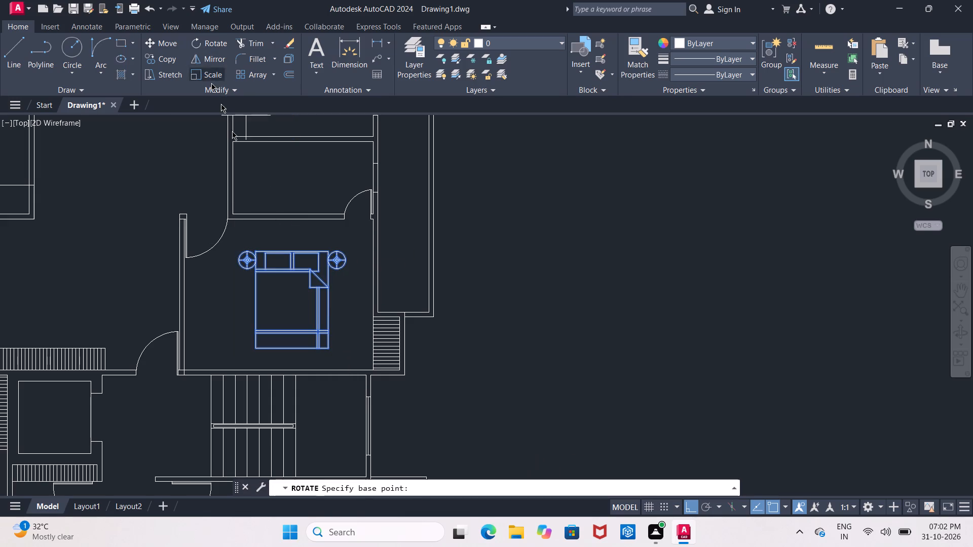
click(255, 249)
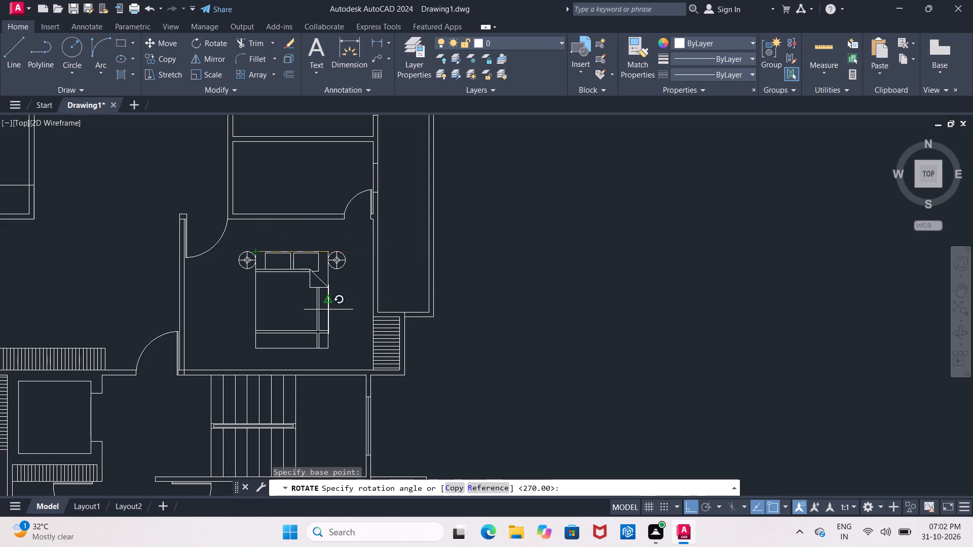
click(68, 256)
With Ortho off, move the rotated bed and side tables so the headboard's midpoint sits on the lower-right bedroom's lower inner wall line.
scroll(161, 250, up, 3)
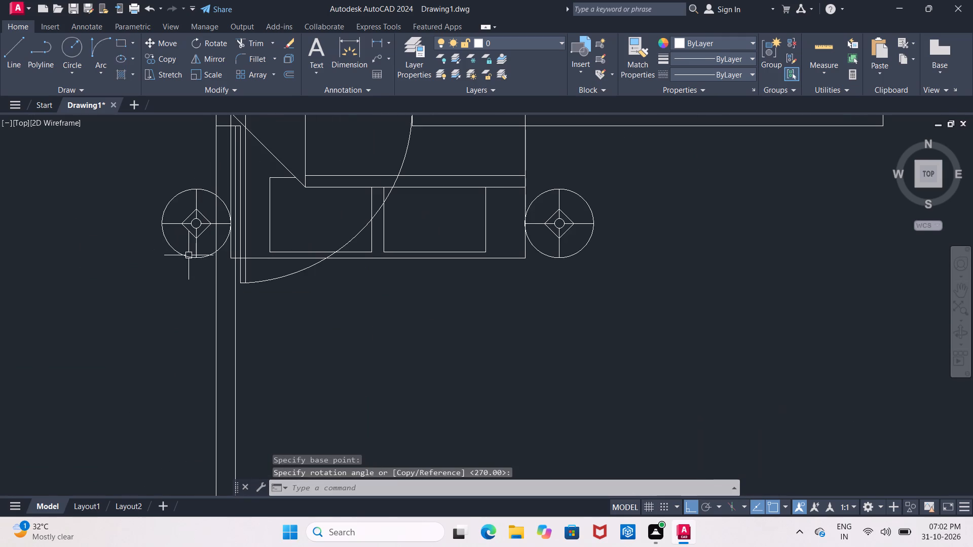
click(188, 257)
drag(489, 257, 465, 261)
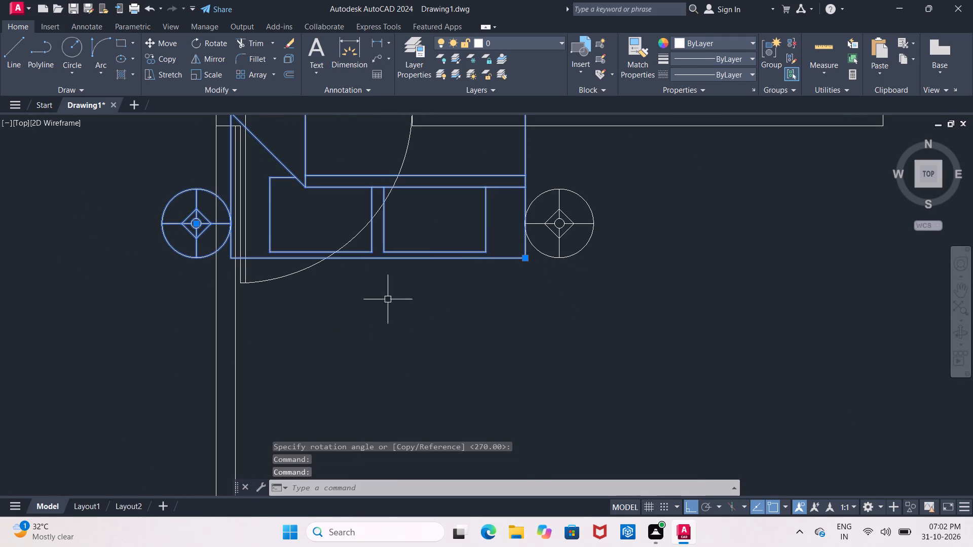
click(540, 254)
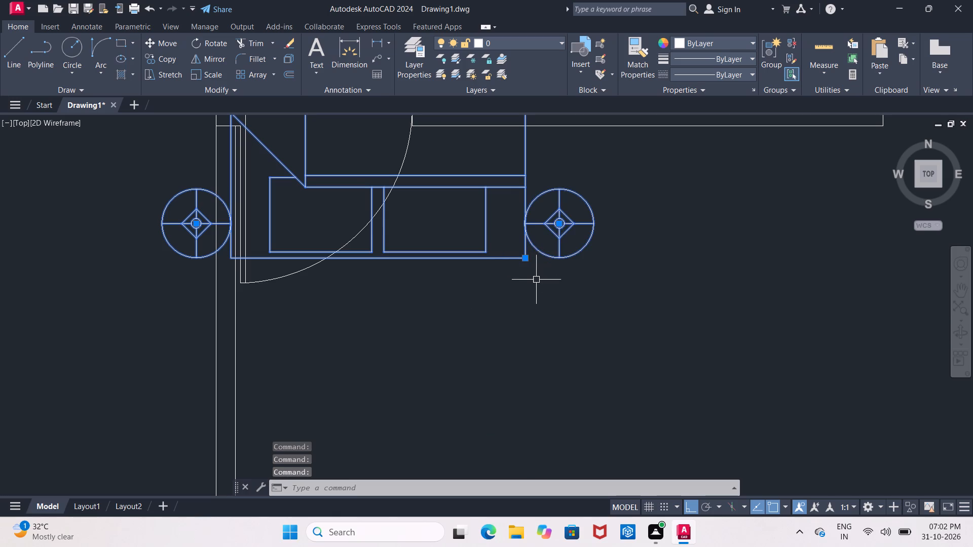
scroll(536, 283, down, 2)
middle_drag(622, 295, 420, 337)
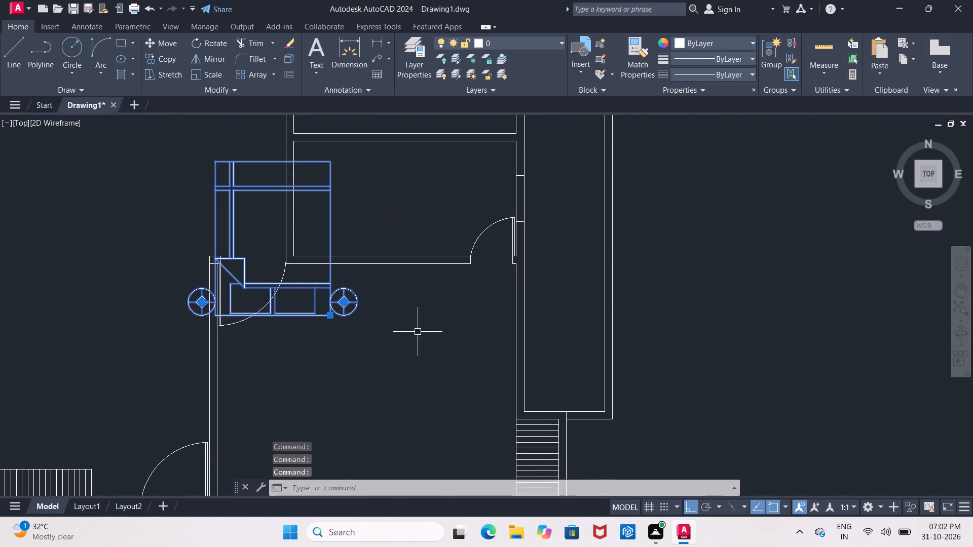
click(172, 44)
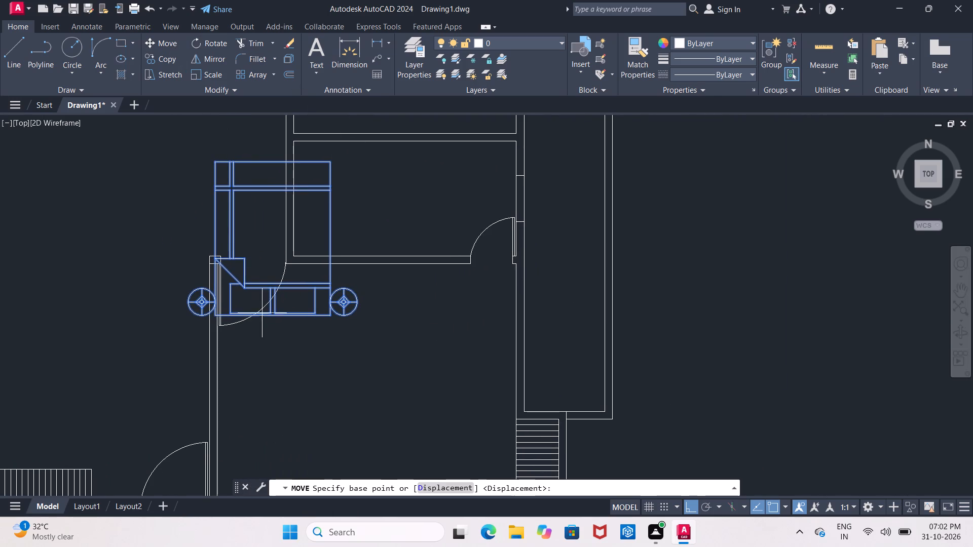
click(272, 319)
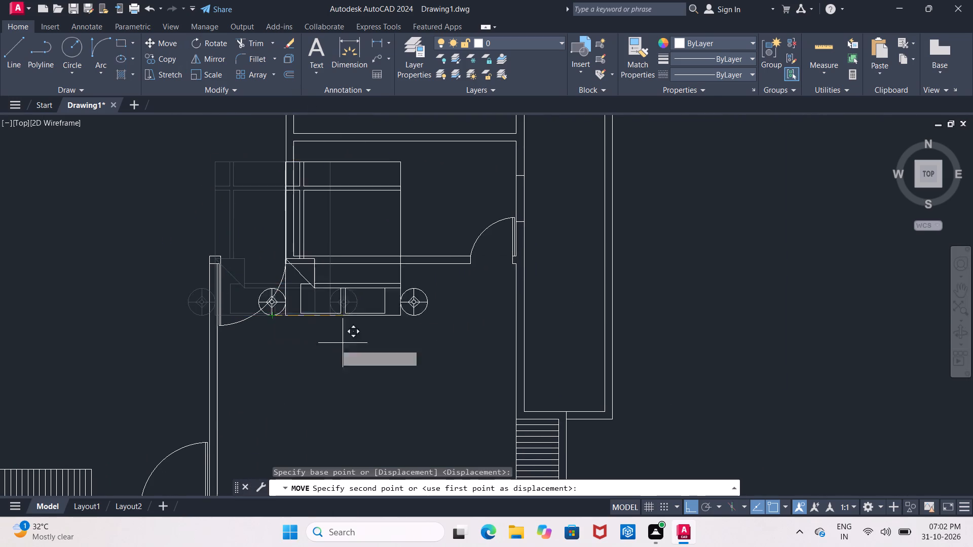
middle_drag(359, 326, 328, 197)
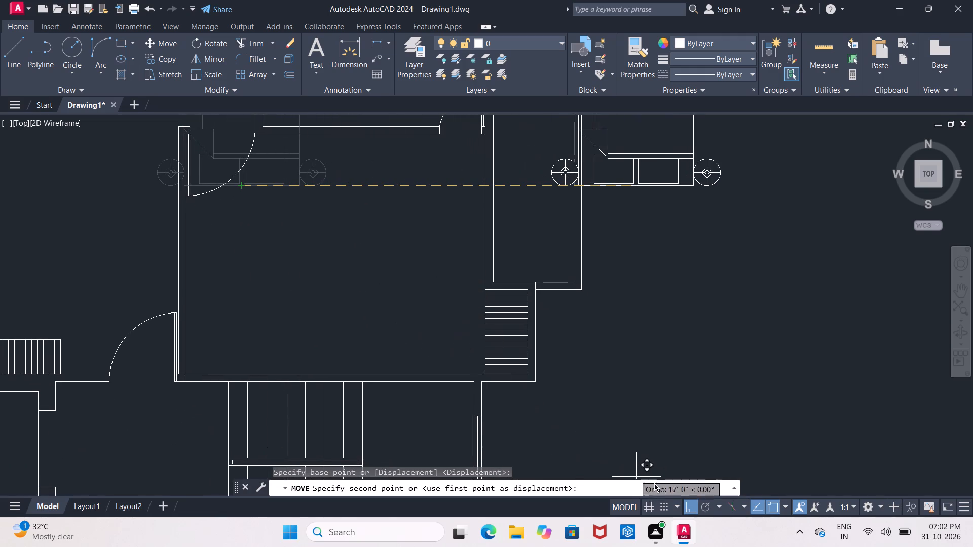
click(685, 506)
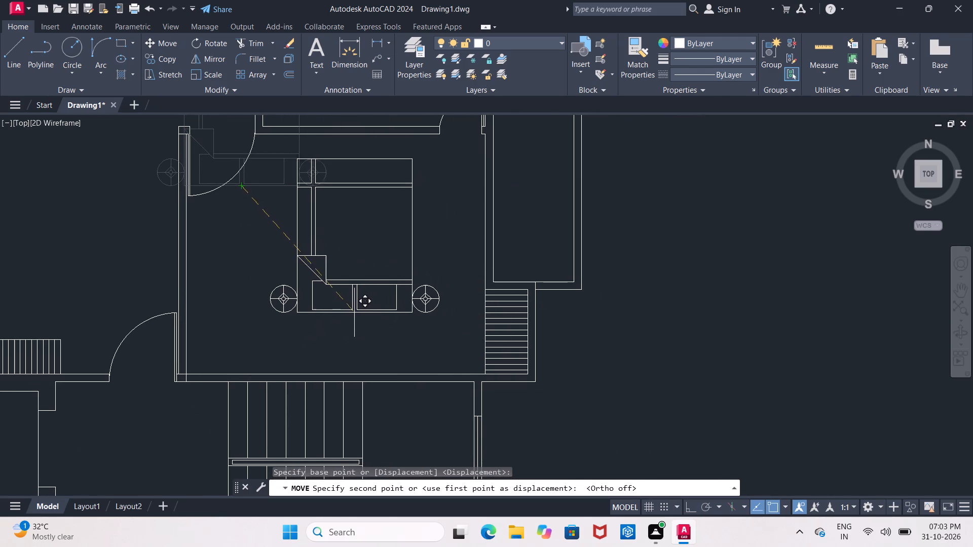
scroll(350, 374, up, 2)
middle_drag(347, 362, 310, 263)
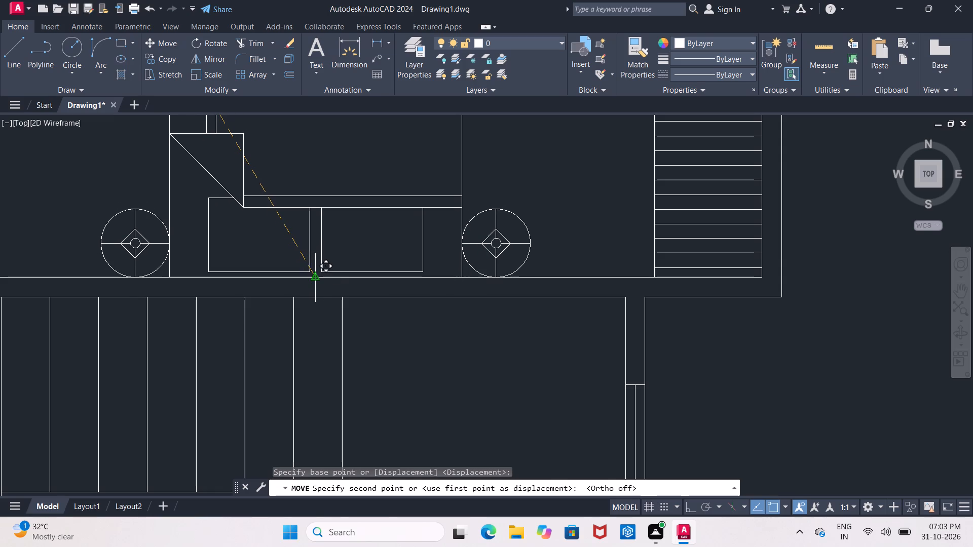
click(315, 279)
scroll(321, 276, down, 4)
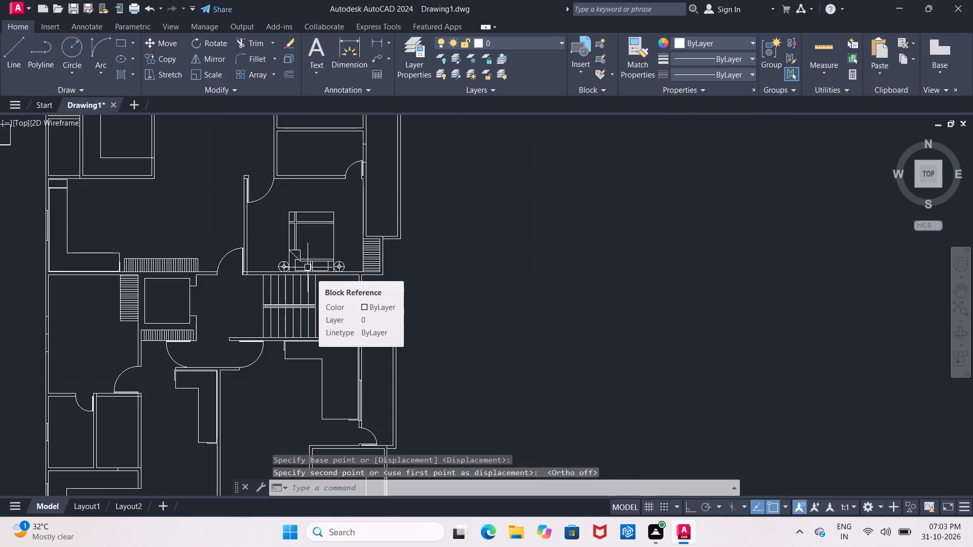
scroll(324, 250, up, 1)
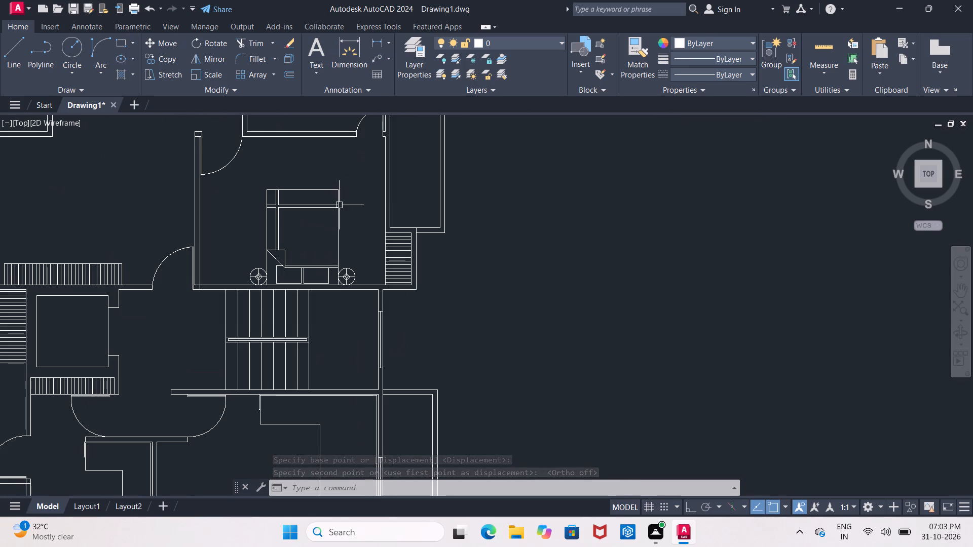
Copy the top-right bedroom's TV unit from its lower-right corner straight down, with Ortho on, to just below the lower-right bedroom's upper wall.
middle_drag(336, 203, 316, 254)
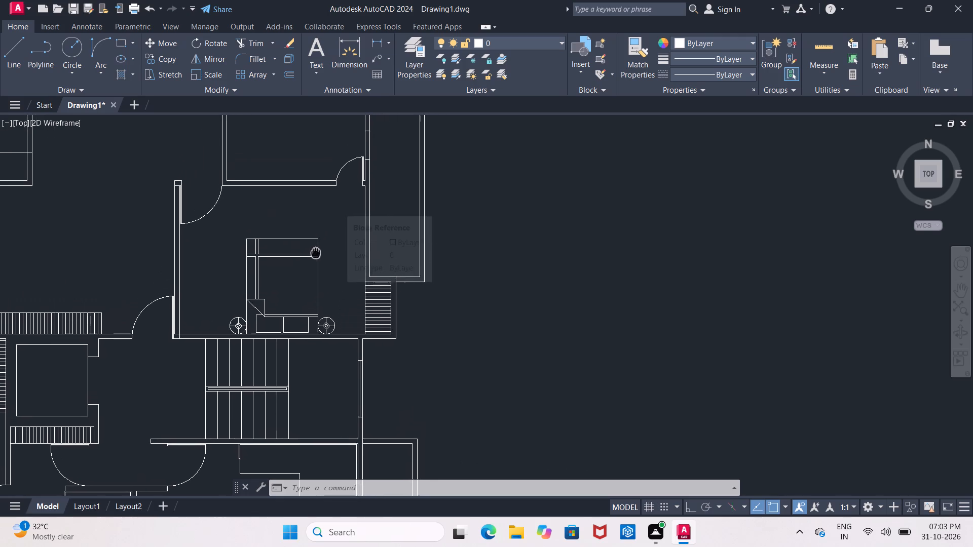
middle_drag(316, 254, 302, 273)
middle_drag(276, 252, 272, 268)
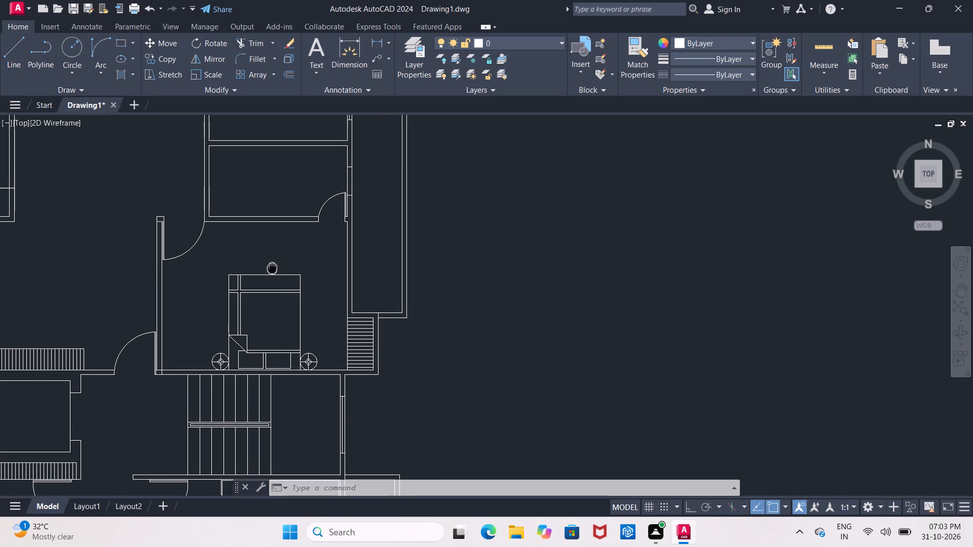
middle_drag(272, 268, 271, 278)
scroll(271, 278, down, 1)
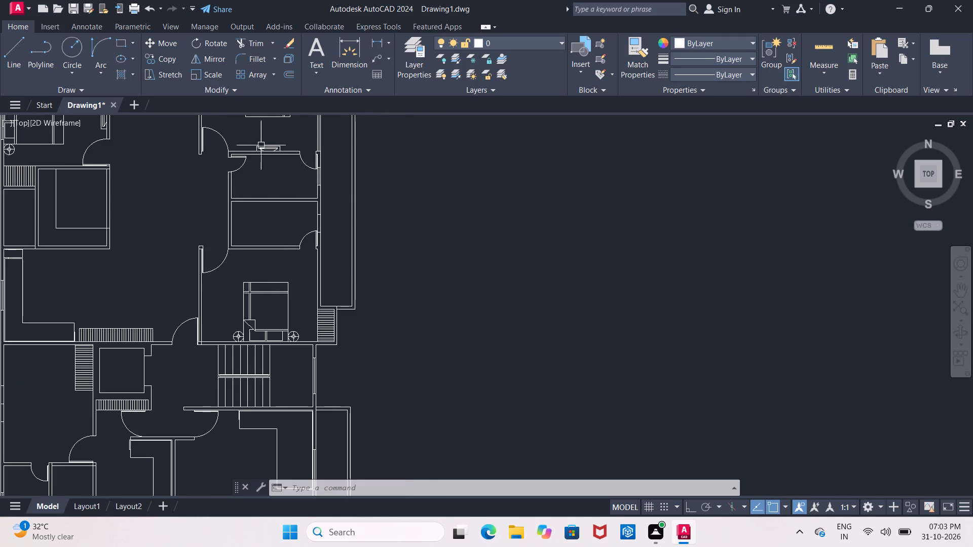
scroll(259, 137, up, 3)
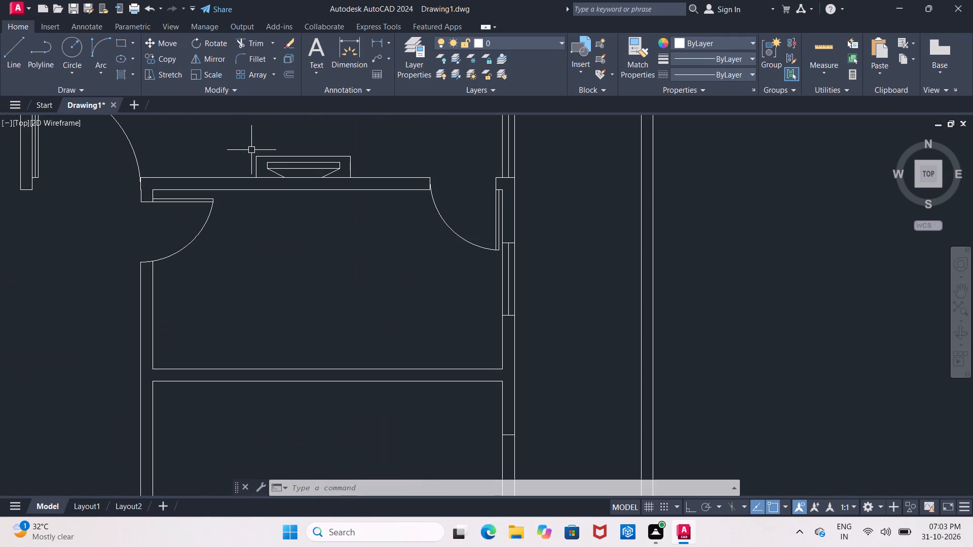
click(251, 149)
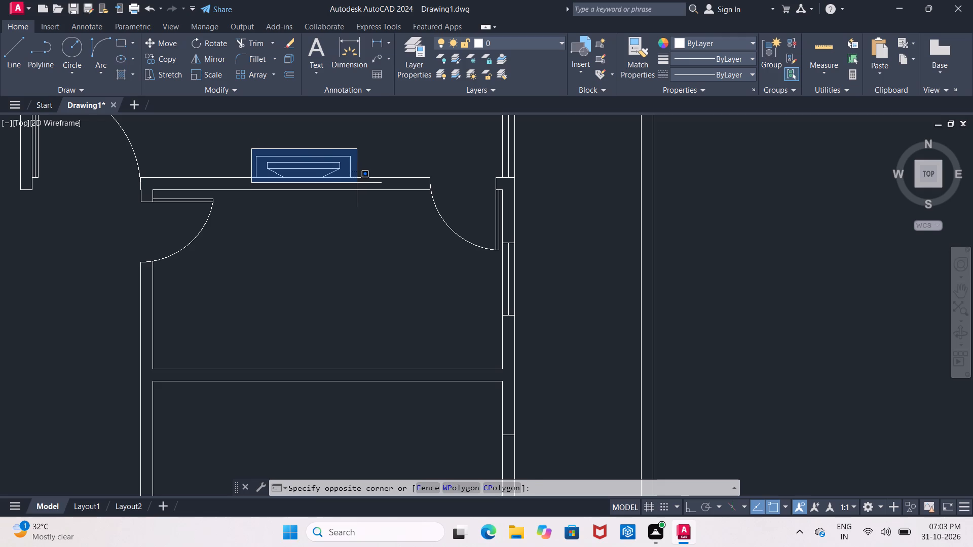
click(357, 183)
scroll(354, 182, down, 3)
scroll(377, 202, up, 1)
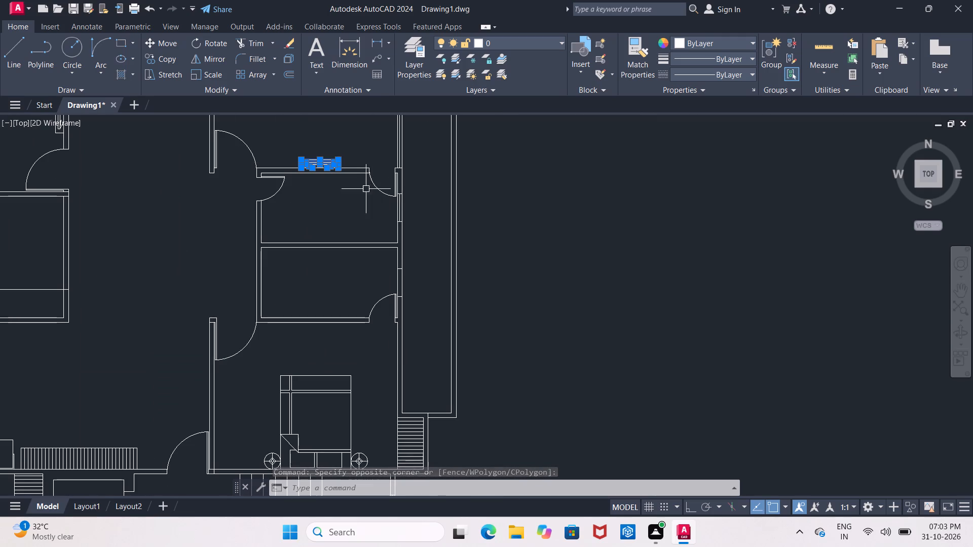
click(176, 61)
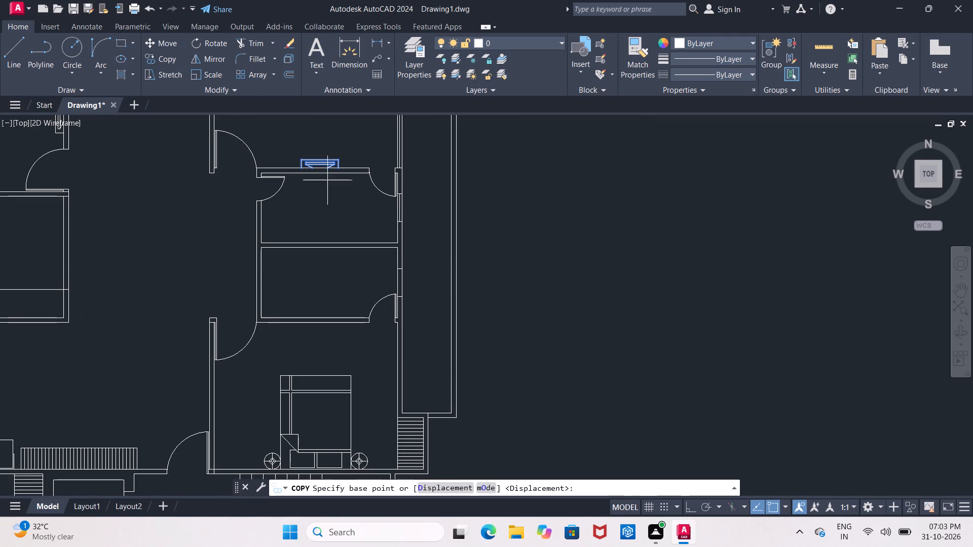
scroll(342, 172, up, 2)
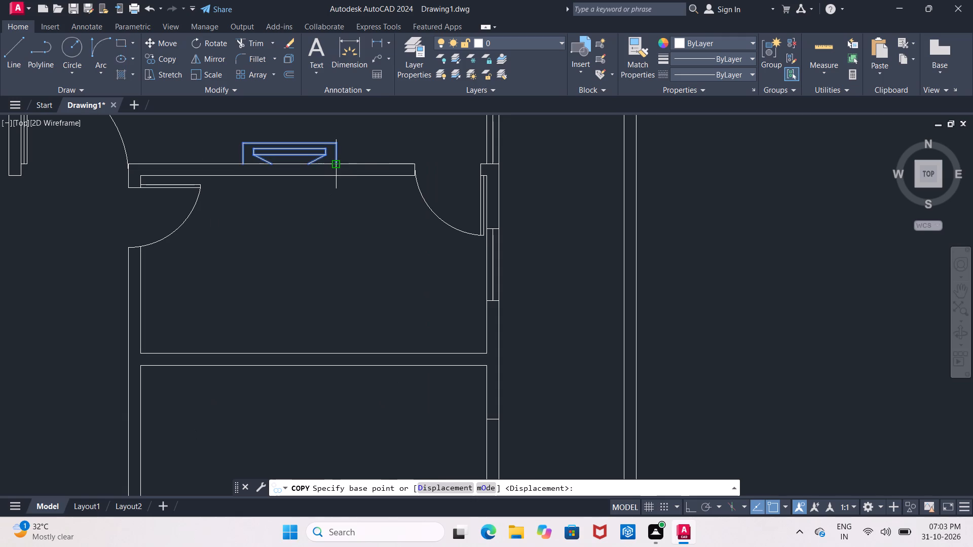
click(332, 164)
scroll(327, 198, down, 3)
scroll(326, 299, up, 1)
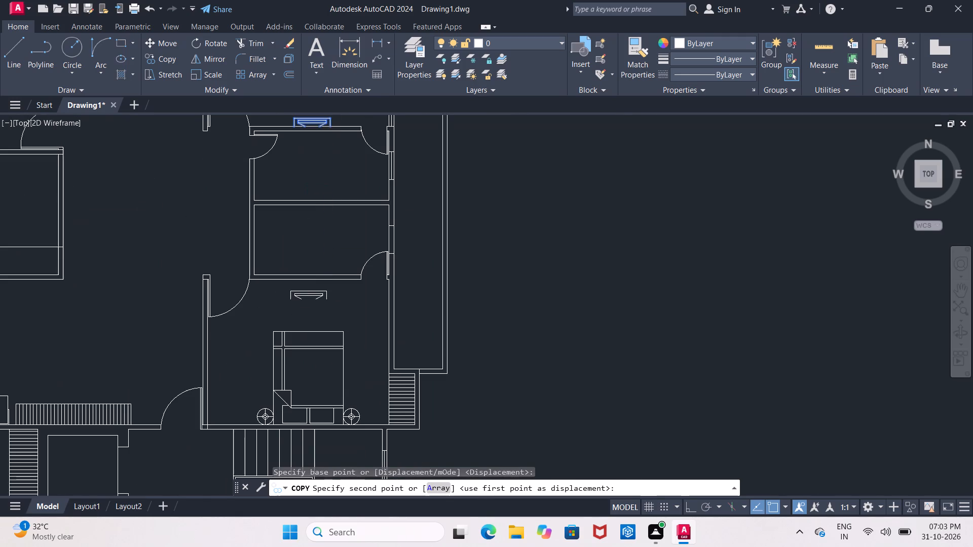
click(691, 511)
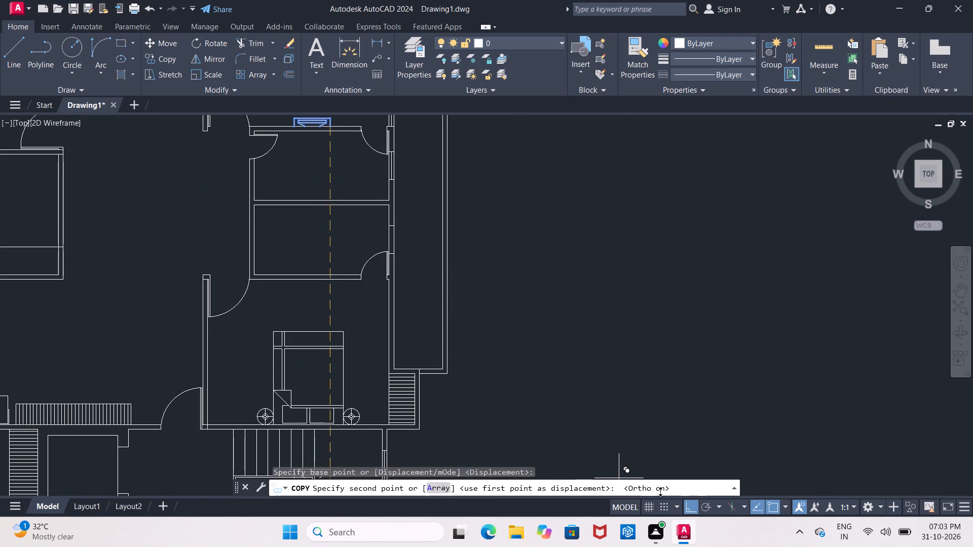
scroll(358, 305, up, 1)
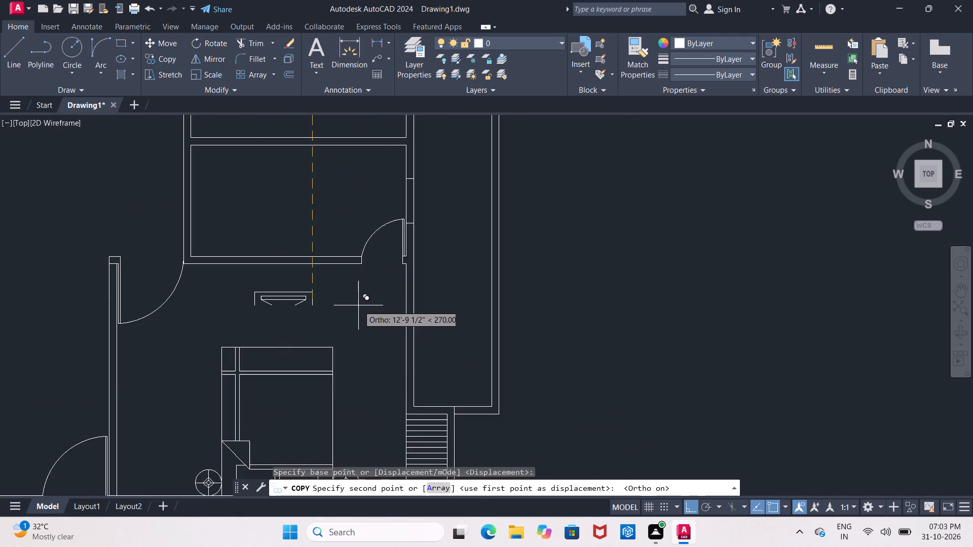
scroll(358, 305, up, 1)
click(357, 276)
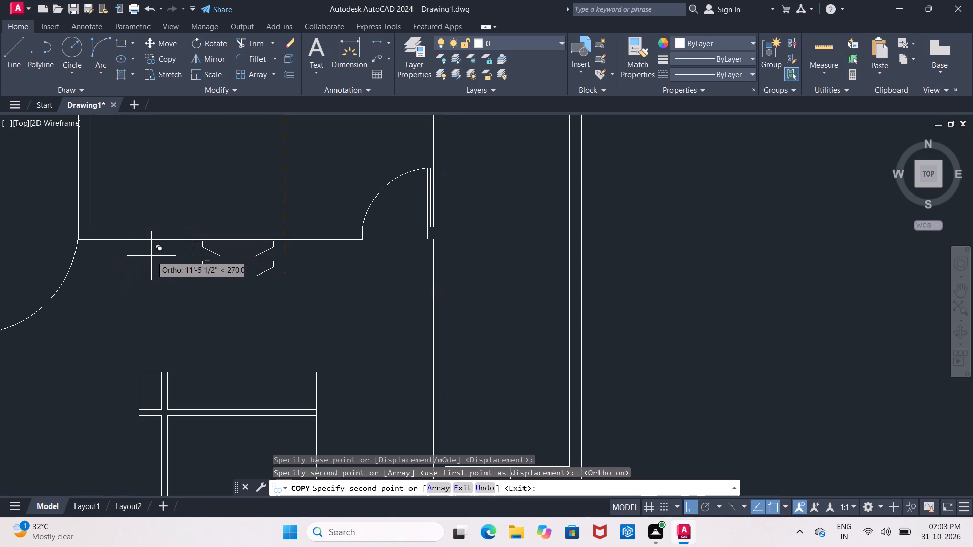
key(Escape)
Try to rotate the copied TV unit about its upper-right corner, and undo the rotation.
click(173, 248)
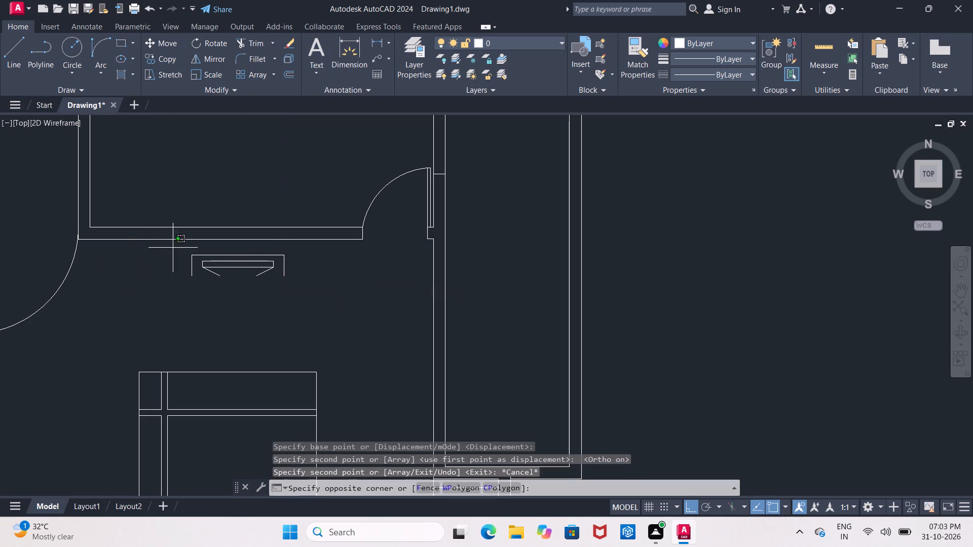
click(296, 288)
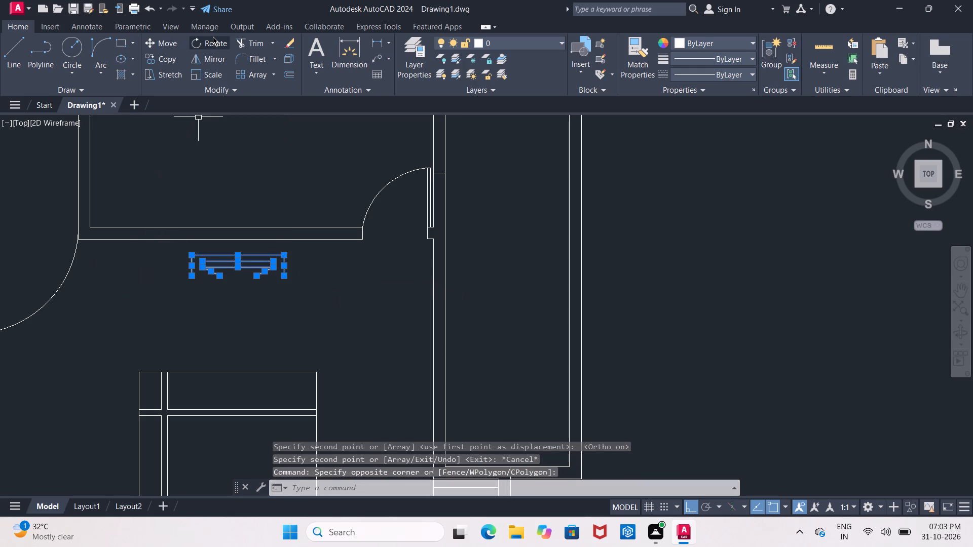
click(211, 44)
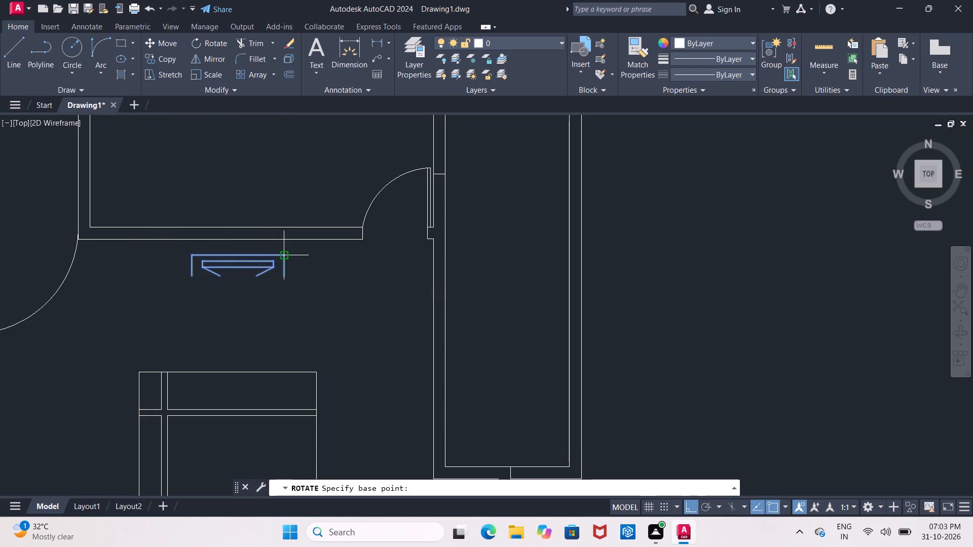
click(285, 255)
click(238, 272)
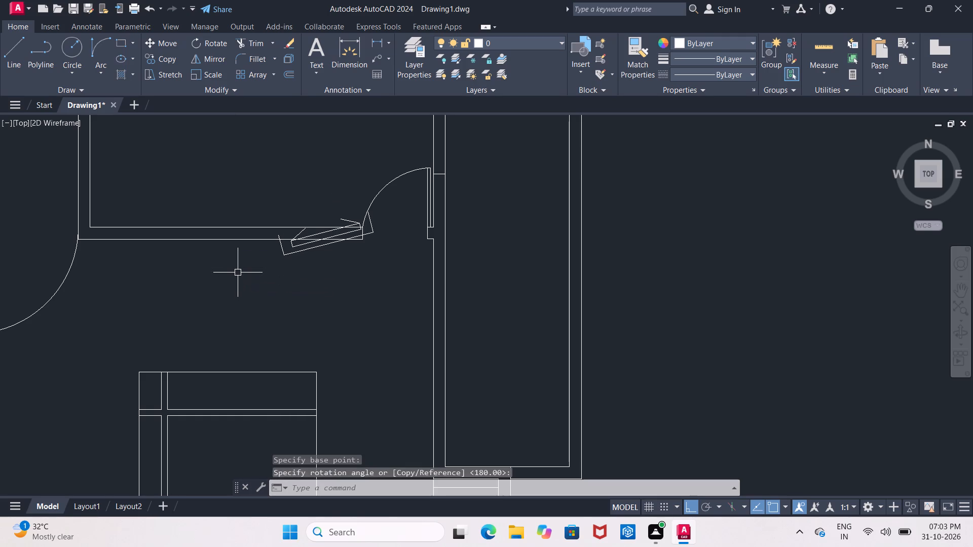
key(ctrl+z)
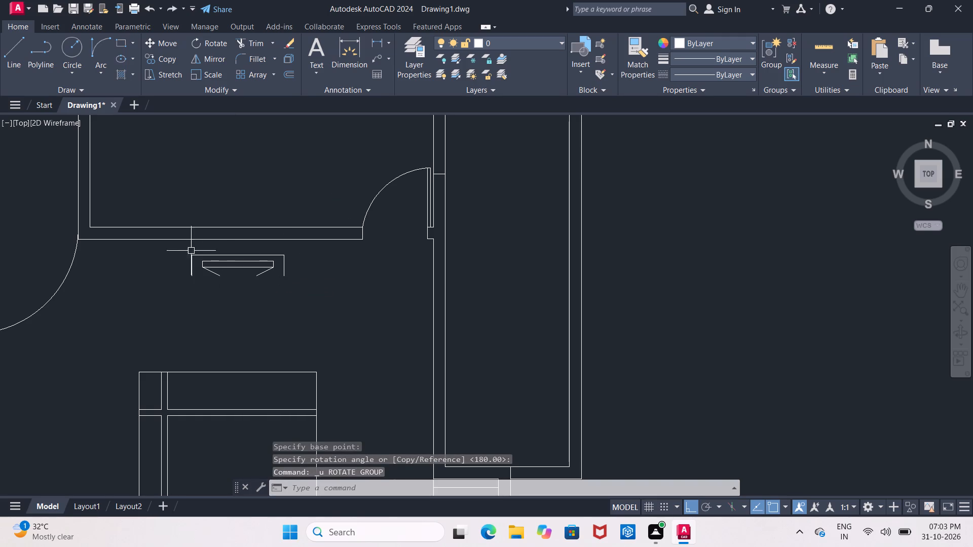
Mirror the copied TV unit about its long upper edge, erasing the source objects, so its open side faces the upper wall.
click(163, 244)
click(286, 279)
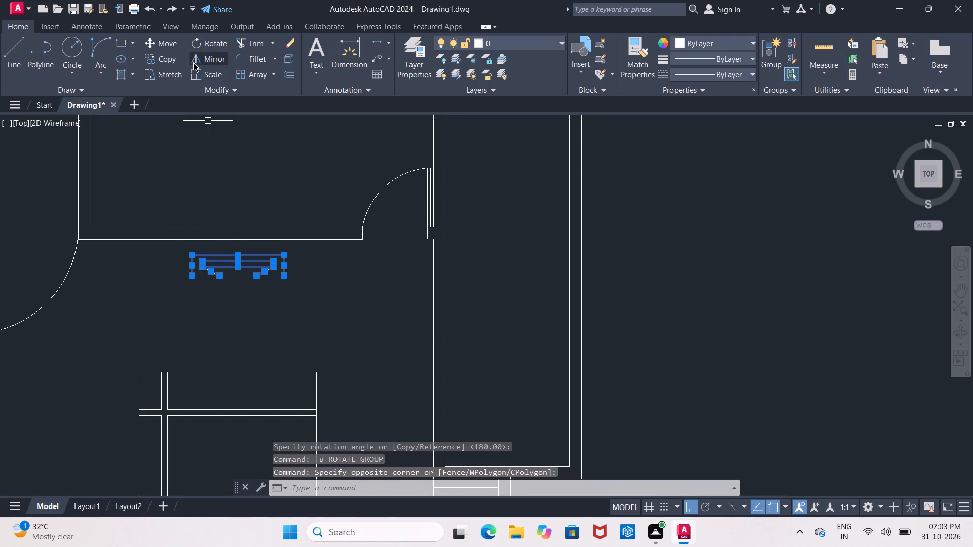
click(195, 61)
click(239, 254)
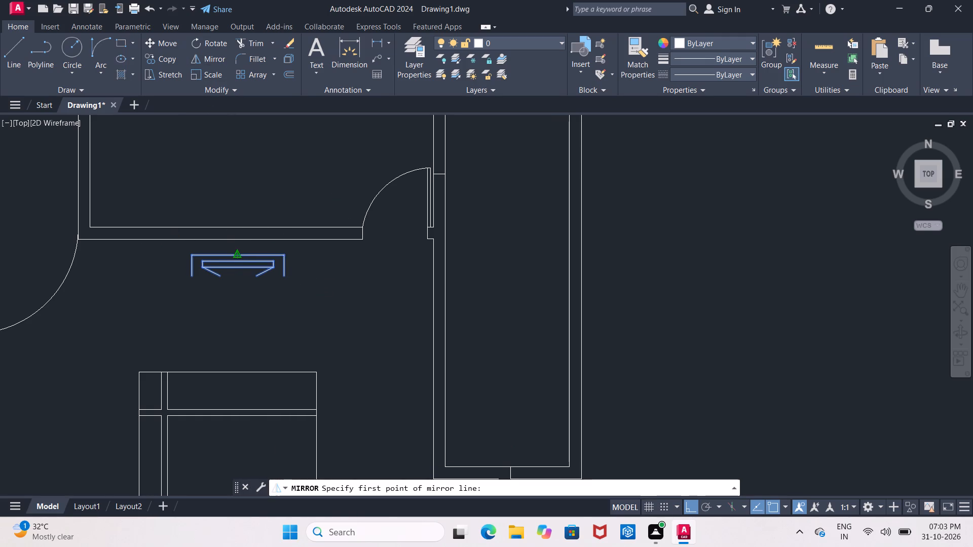
click(194, 258)
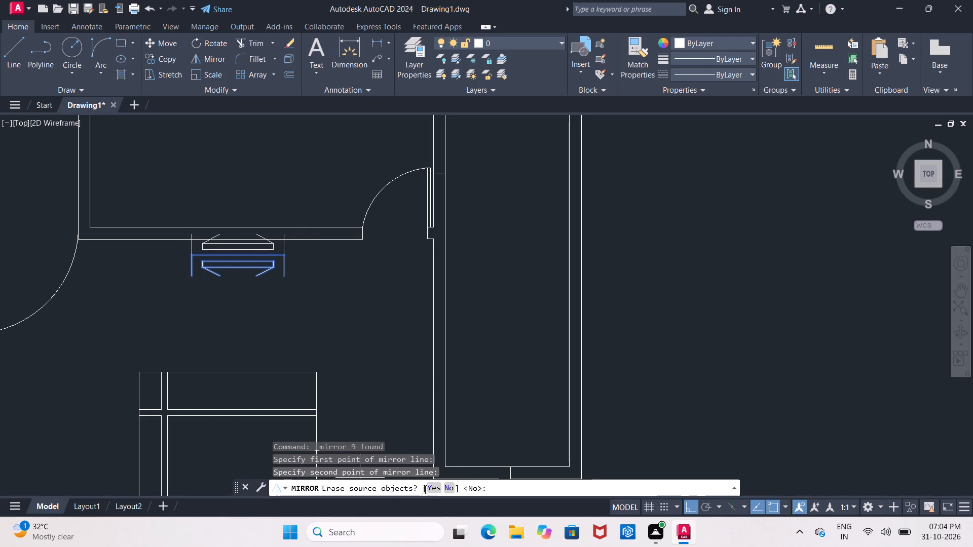
click(432, 489)
Move the mirrored TV unit about 1 1/2" straight down so its back meets the lower face of the bedroom's upper wall.
scroll(175, 229, up, 2)
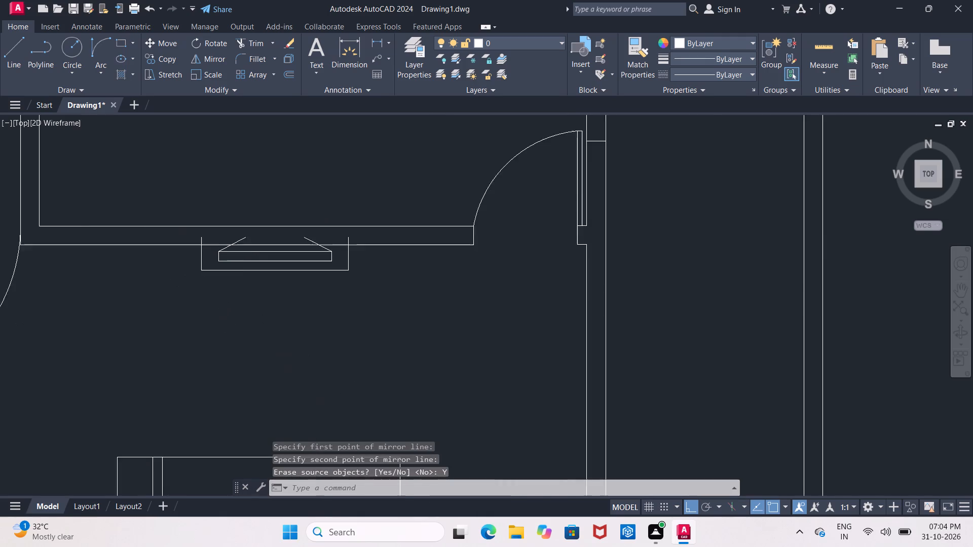
click(193, 230)
click(477, 311)
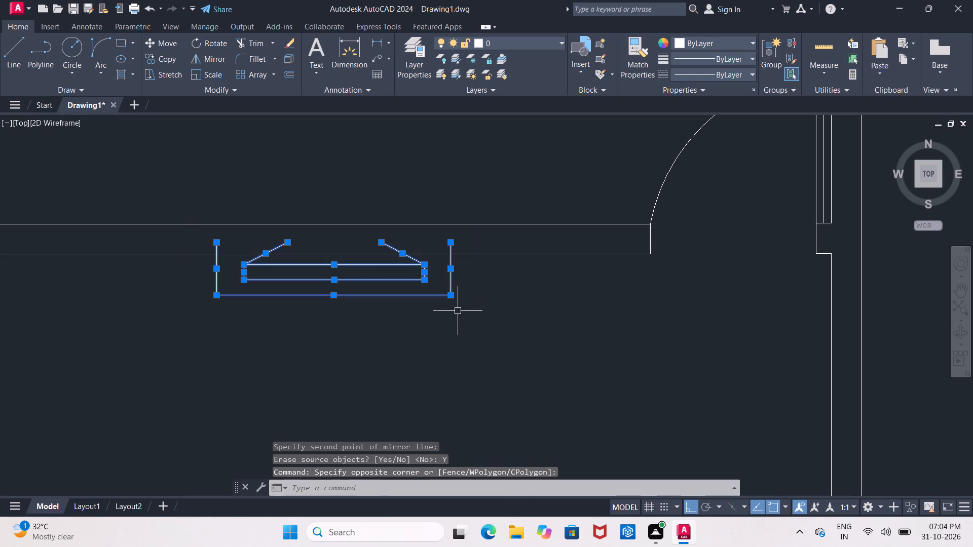
click(171, 40)
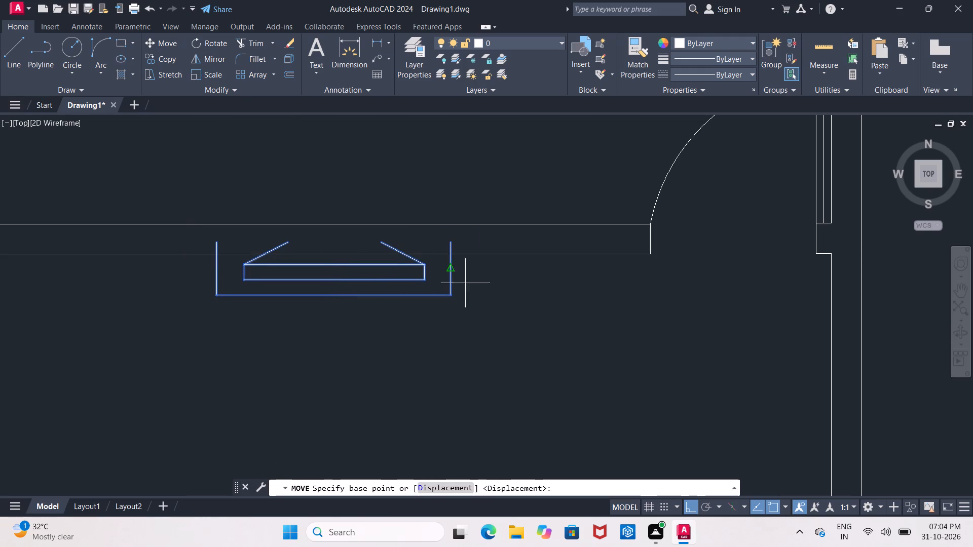
click(638, 305)
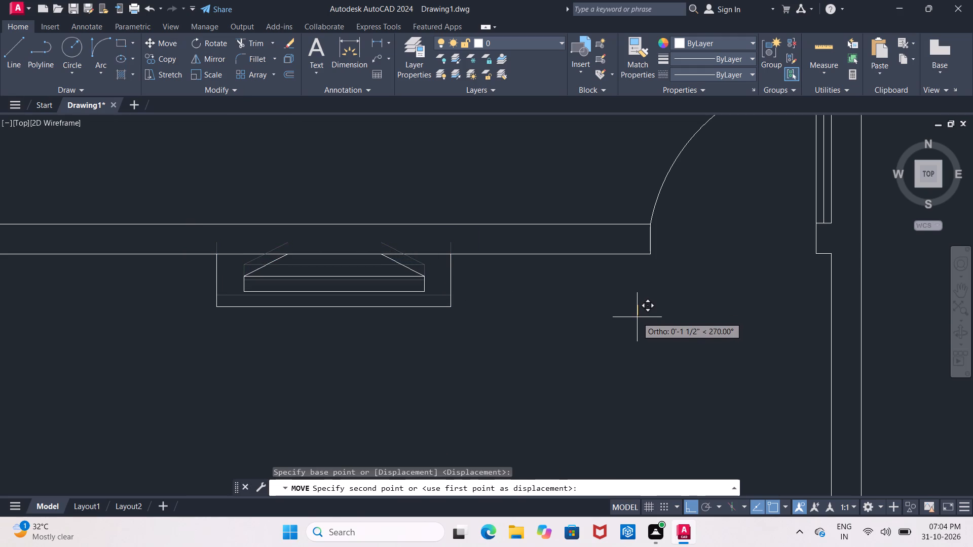
click(637, 317)
Nudge the mirrored TV unit a fraction of an inch farther down so its ends sit exactly on the wall line.
scroll(227, 259, up, 4)
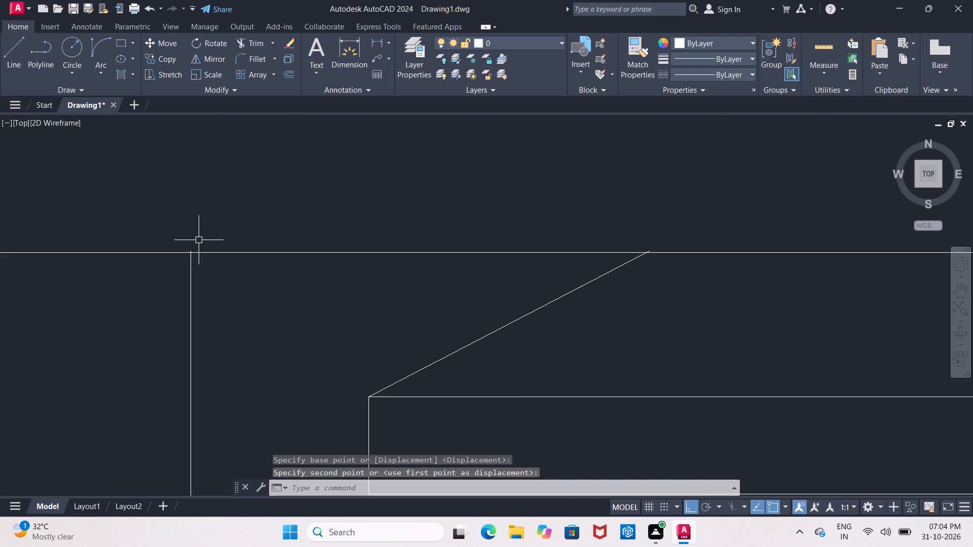
scroll(172, 227, down, 3)
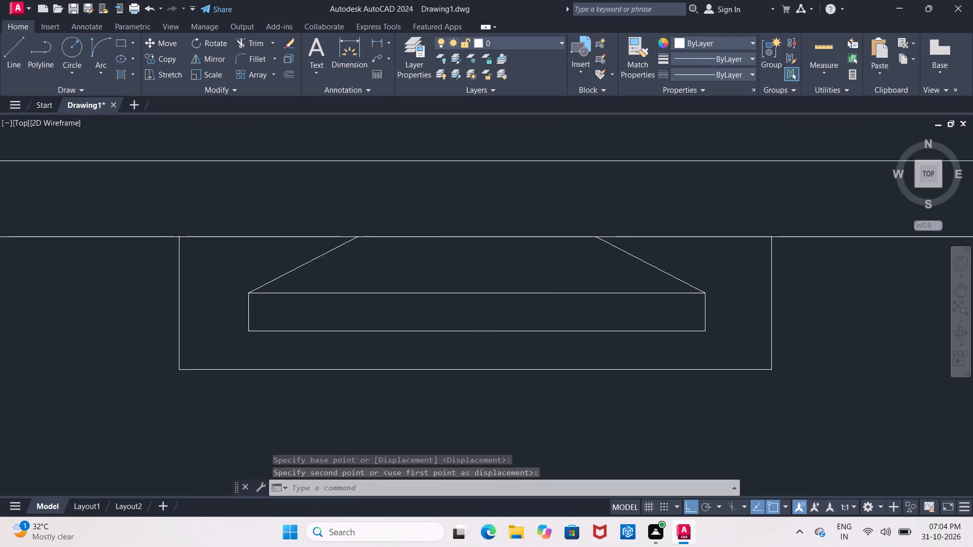
click(168, 219)
click(571, 328)
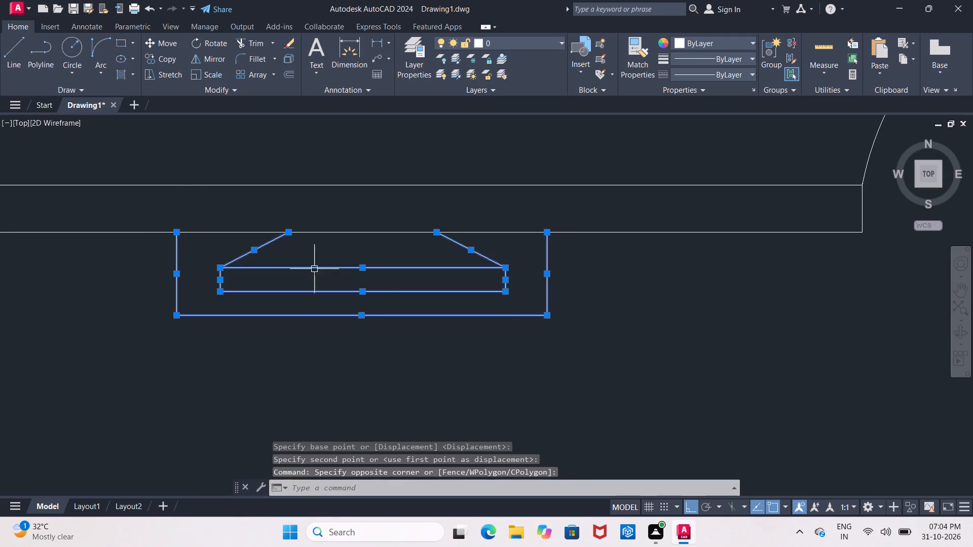
click(169, 46)
scroll(201, 189, up, 2)
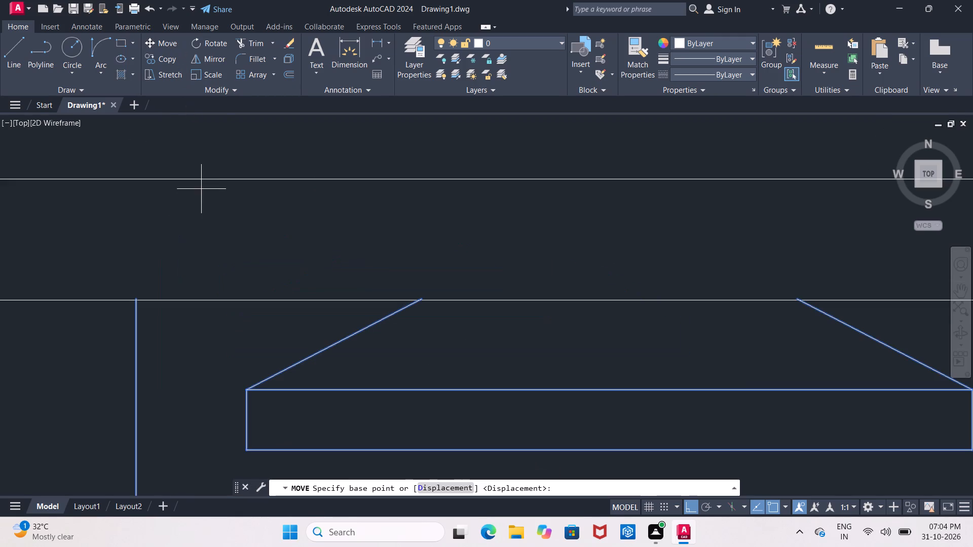
scroll(183, 224, up, 1)
click(180, 228)
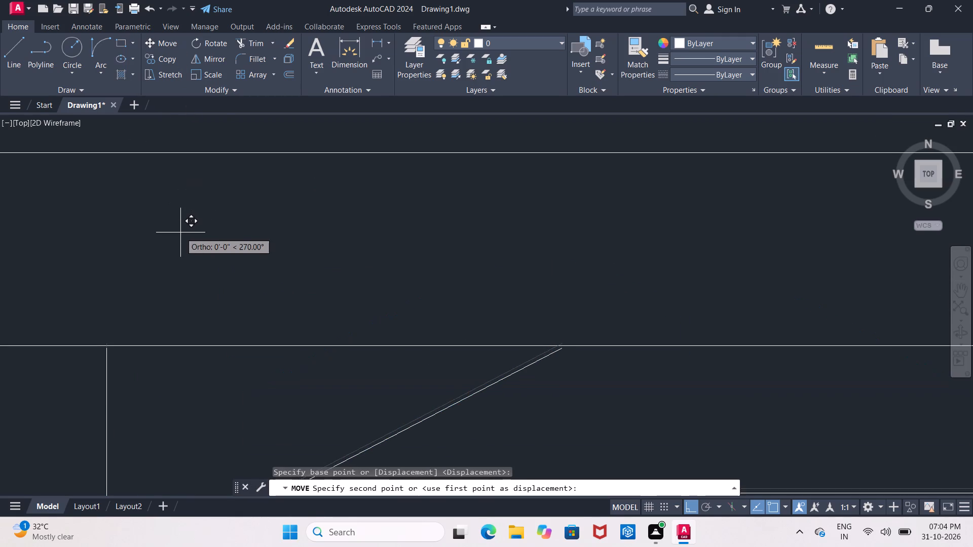
click(180, 230)
scroll(108, 333, up, 2)
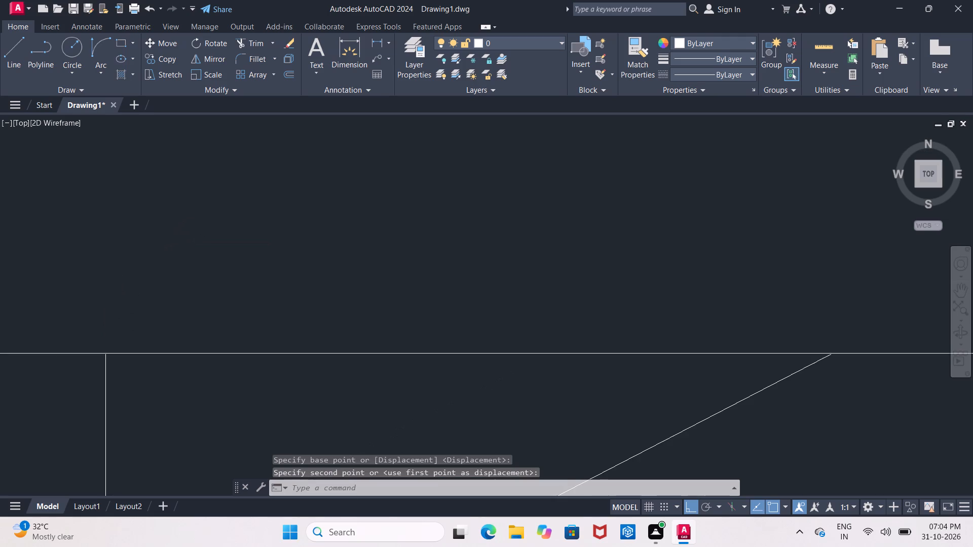
scroll(109, 334, up, 2)
Review the furnished right-hand bedrooms and the overall plan, and examine the L-shaped counter area to the west of the lower-right bedroom.
scroll(120, 339, down, 5)
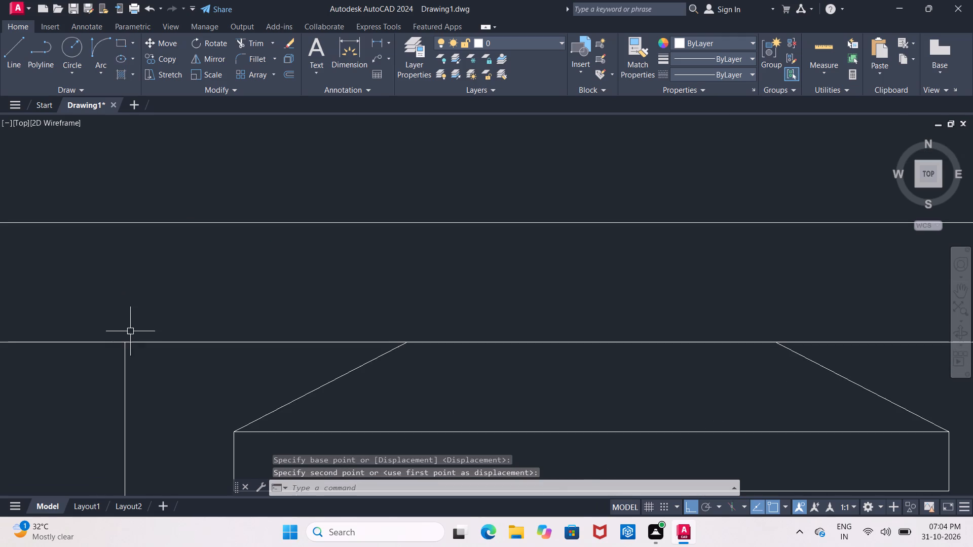
scroll(134, 324, down, 9)
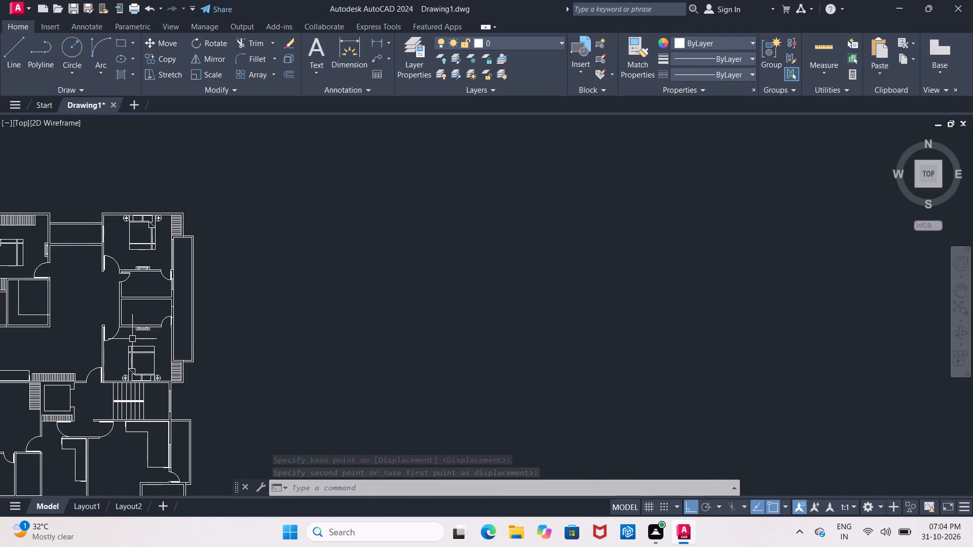
middle_drag(141, 321, 191, 193)
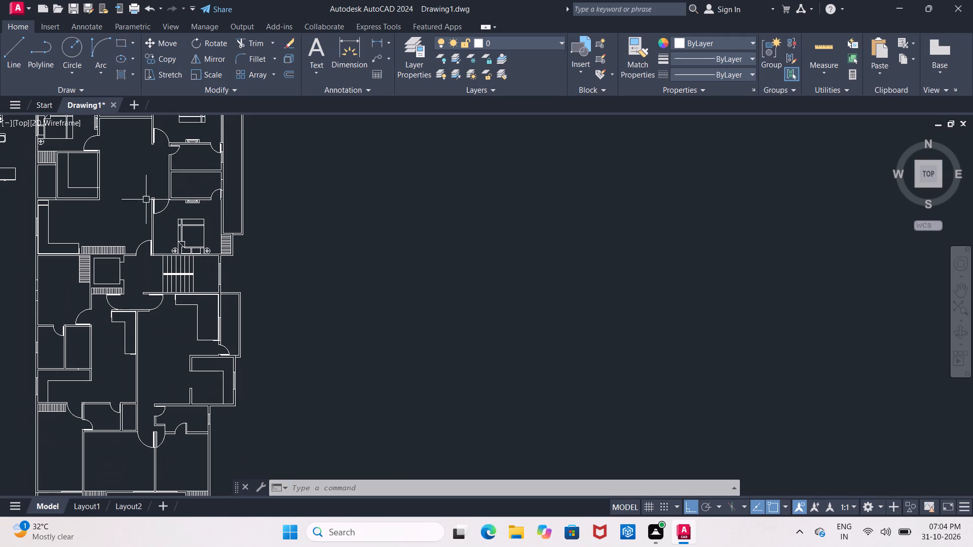
scroll(48, 219, up, 2)
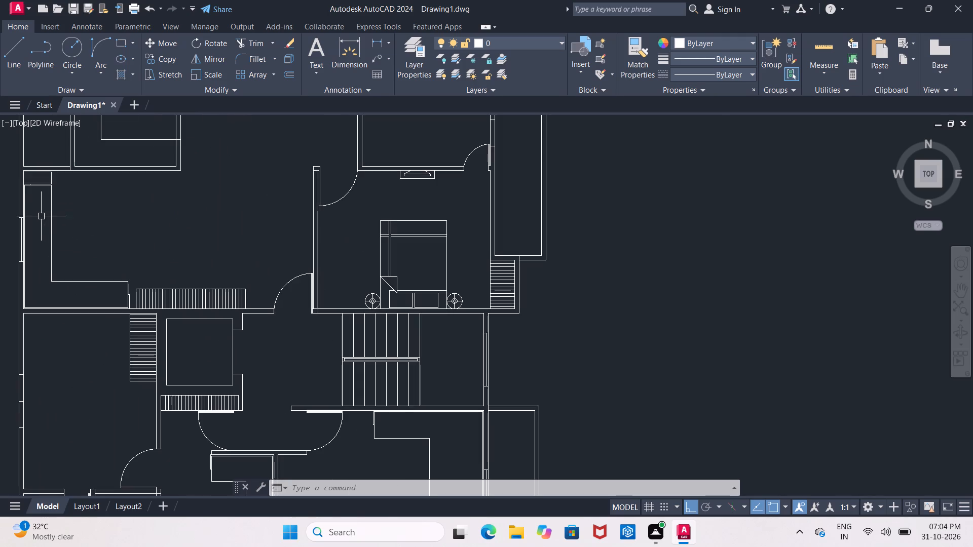
scroll(40, 217, up, 1)
middle_drag(40, 221, 130, 225)
scroll(118, 312, up, 1)
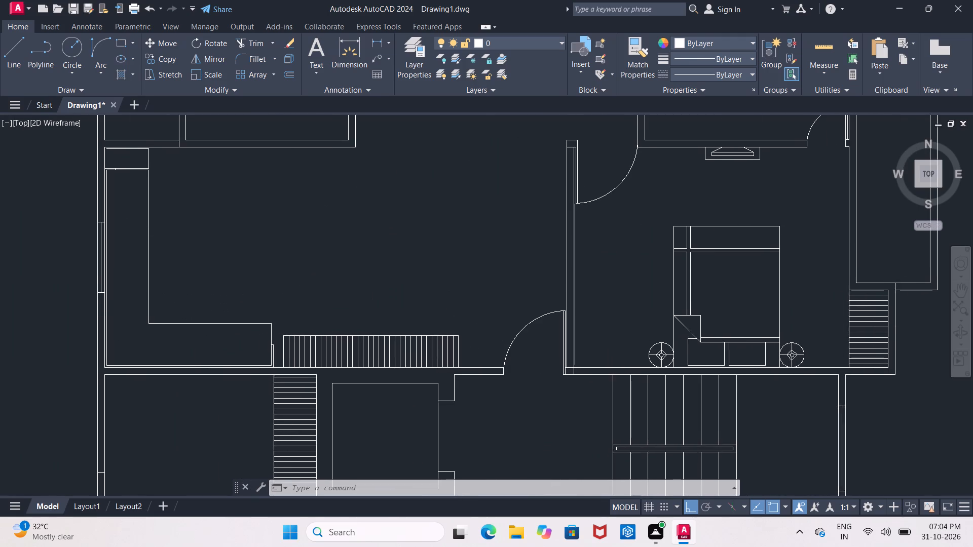
Divide the lower leg of the L-shaped counter by offsetting its east end edge 2' westward twice in succession.
scroll(133, 332, up, 1)
middle_drag(148, 343, 101, 273)
key(Escape)
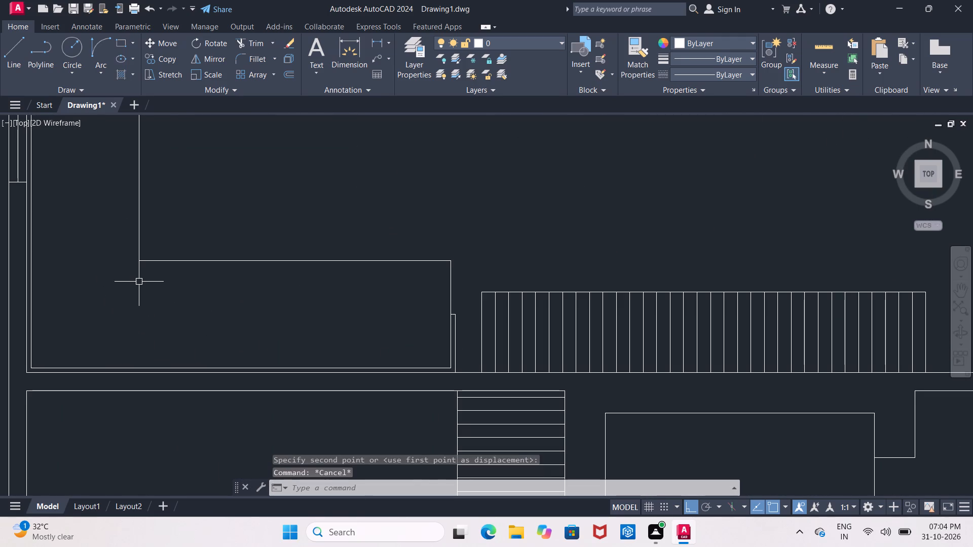
key(o)
key(Return)
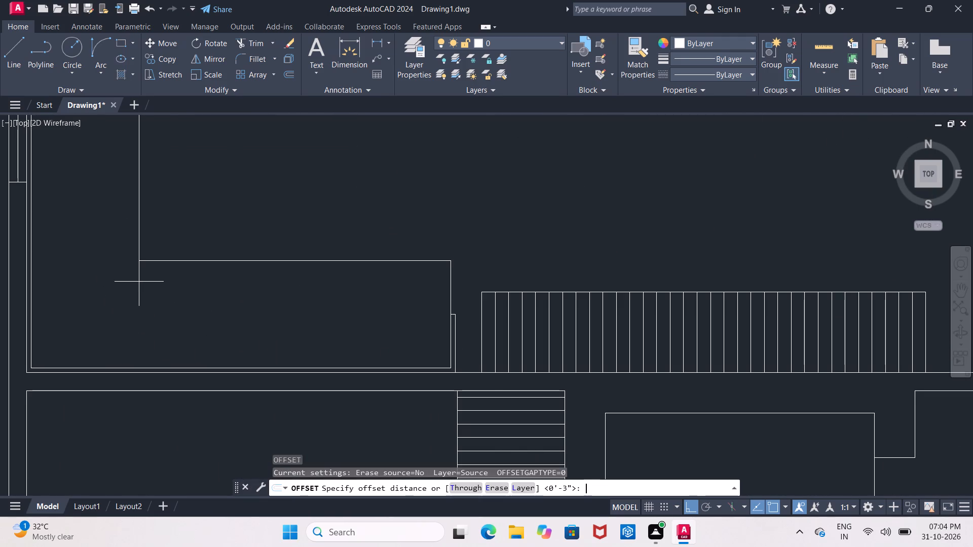
text(2')
key(Return)
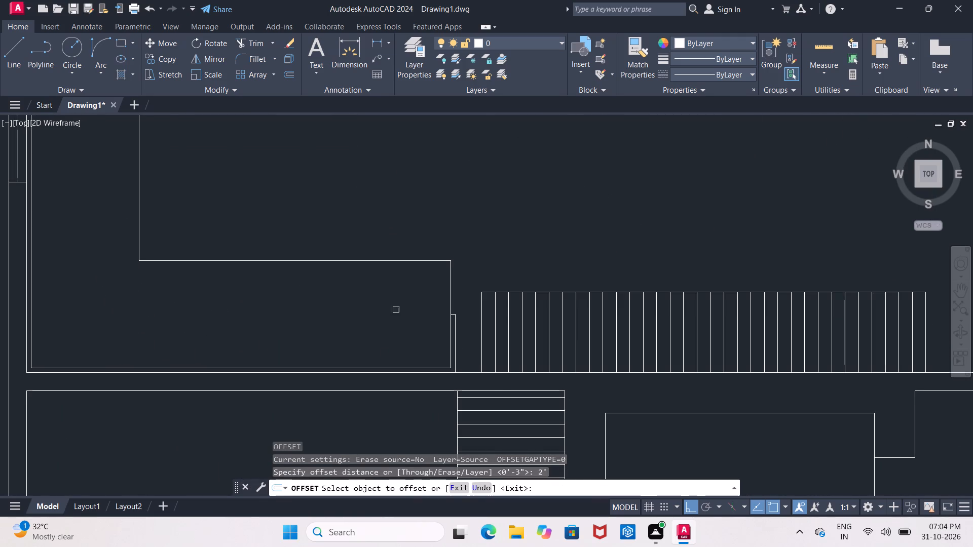
click(449, 290)
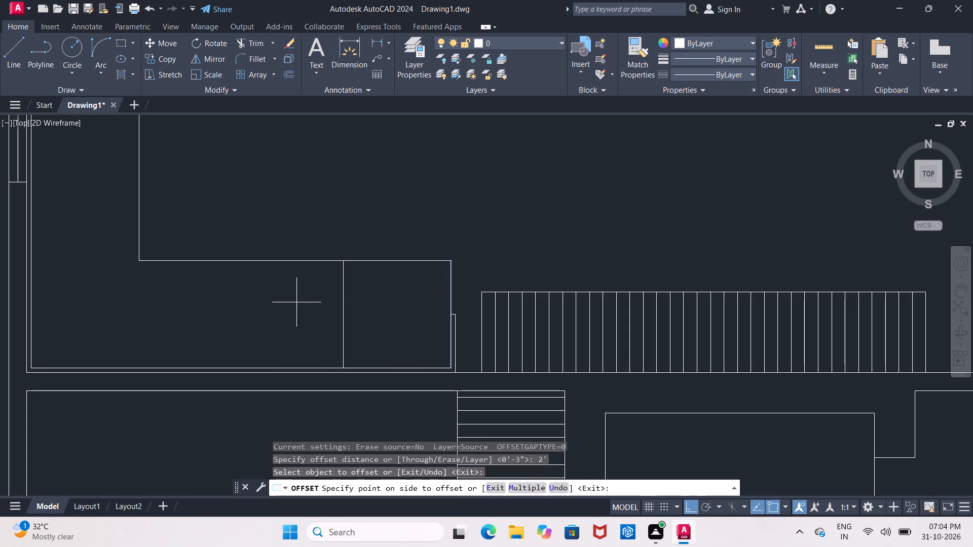
drag(255, 303, 201, 308)
drag(344, 323, 338, 323)
click(68, 322)
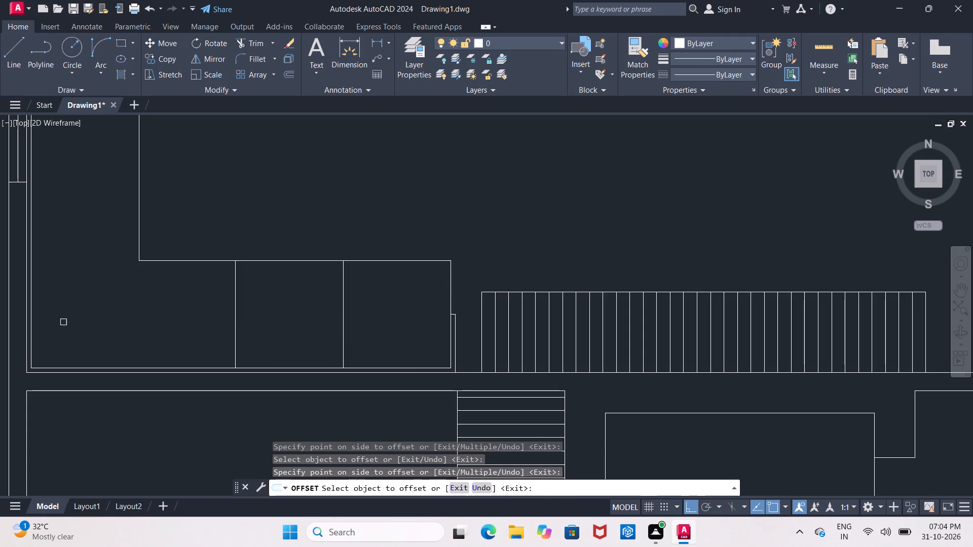
middle_drag(126, 339, 215, 406)
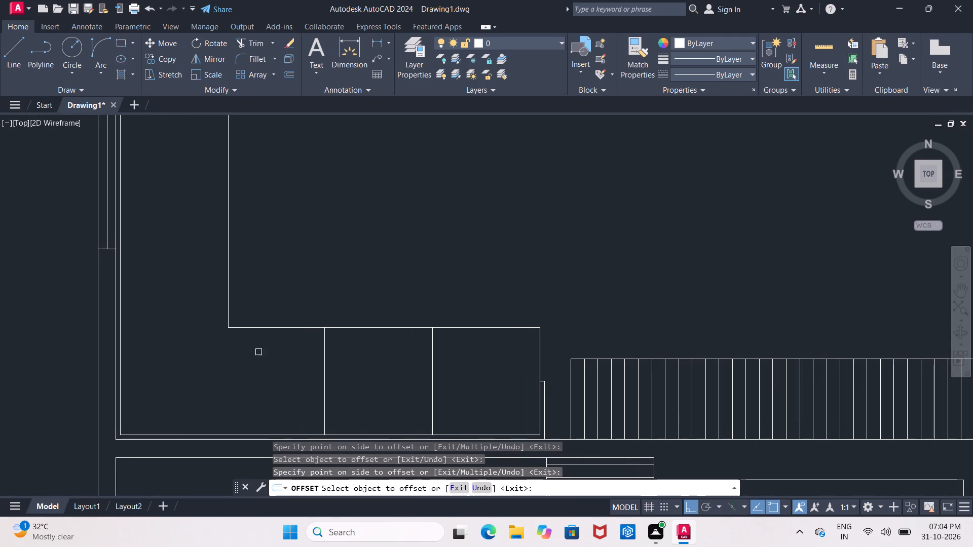
click(324, 368)
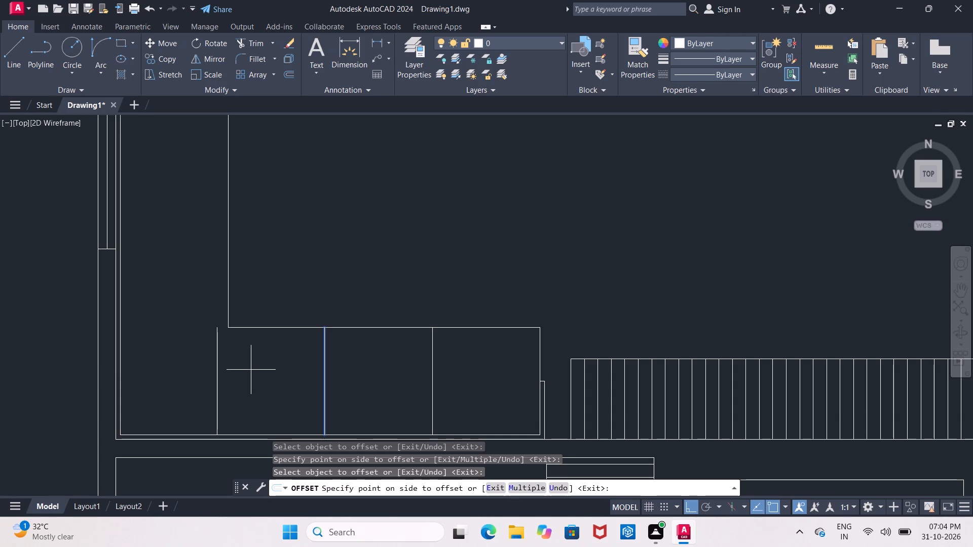
key(Escape)
Divide the counter's vertical leg by offsetting its top edge downward three times in succession at 2' spacing.
scroll(251, 370, down, 2)
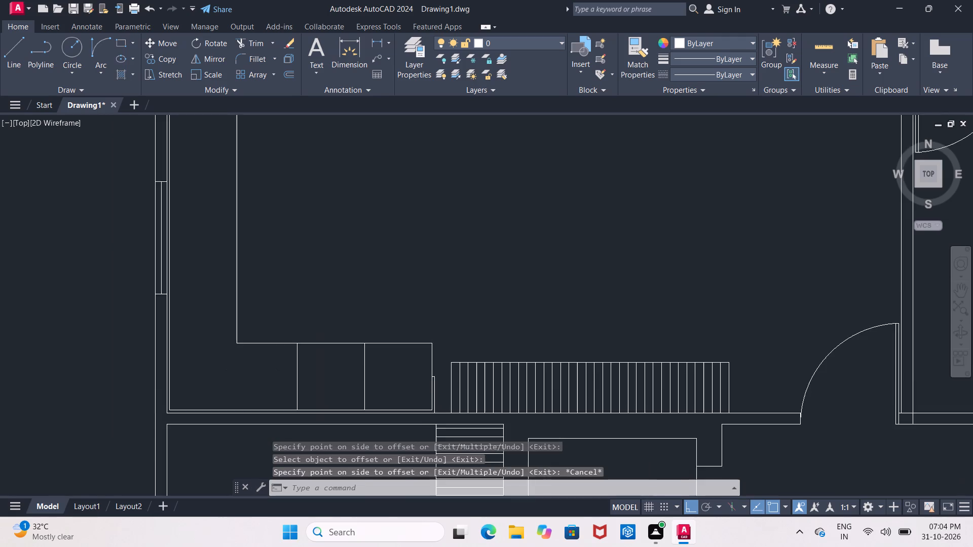
scroll(268, 332, up, 1)
key(o)
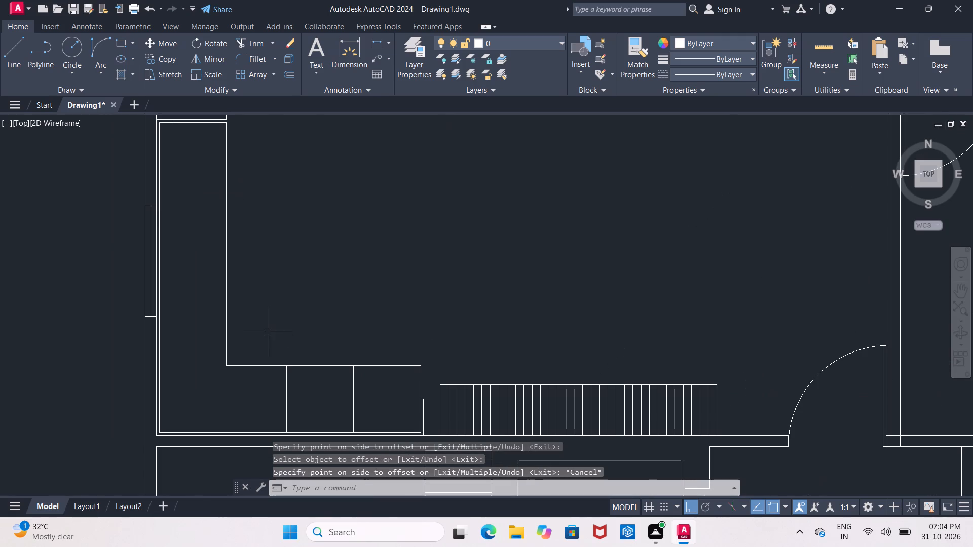
key(Return)
text(2')
key(Return)
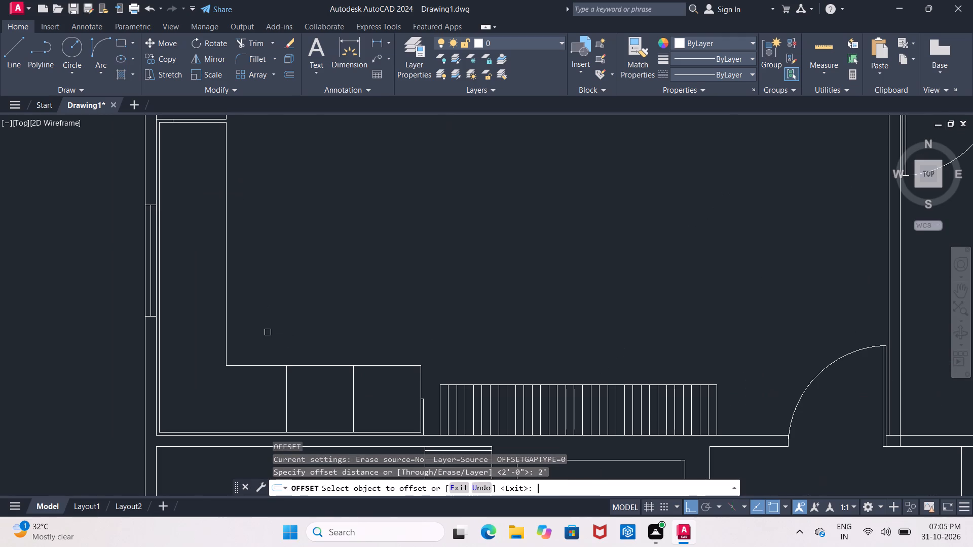
middle_drag(196, 148, 196, 206)
scroll(196, 206, up, 1)
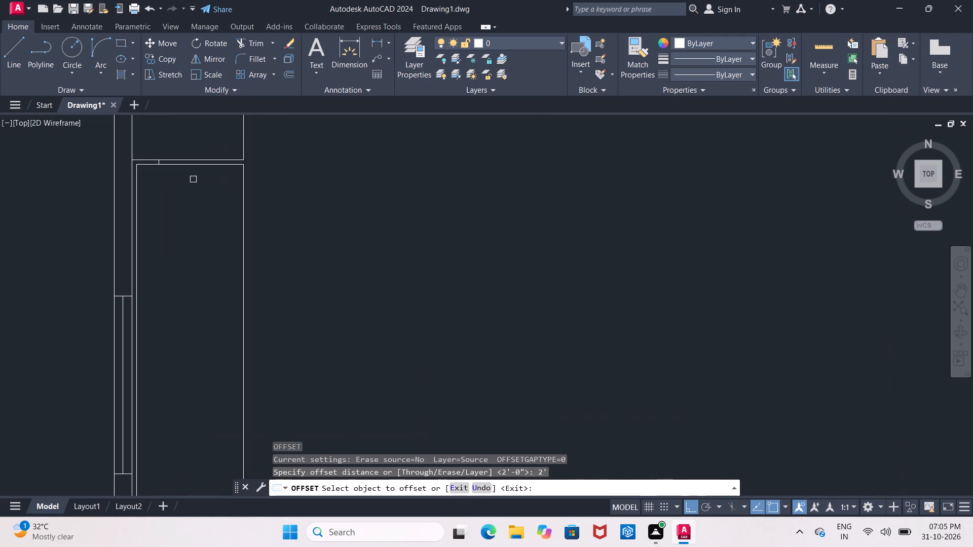
click(191, 168)
click(193, 165)
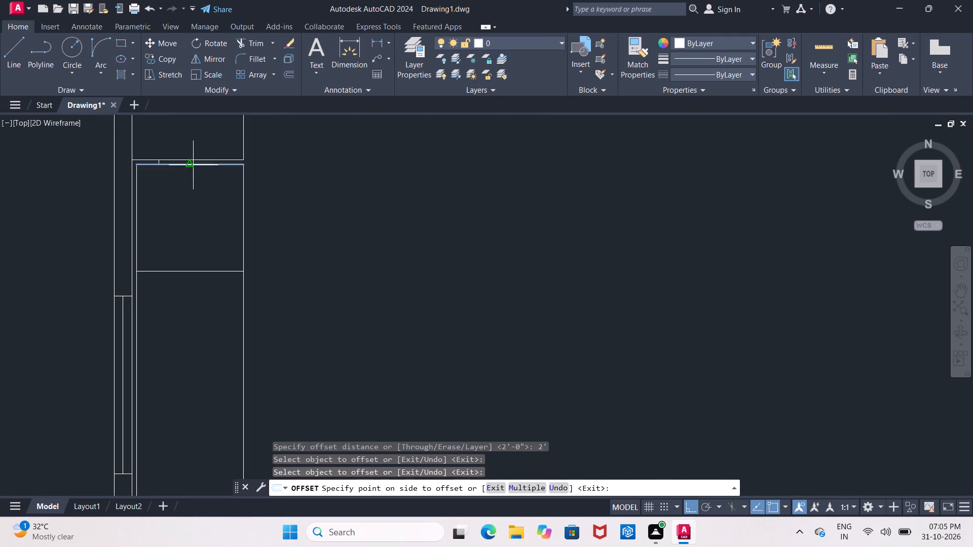
drag(198, 330, 198, 342)
middle_drag(210, 309, 226, 226)
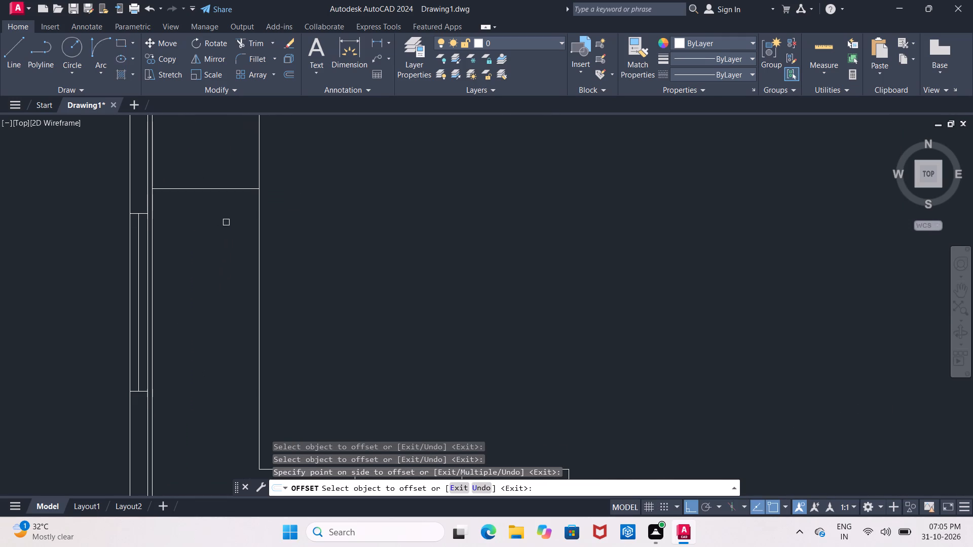
click(218, 189)
drag(233, 359, 233, 368)
middle_drag(228, 370, 230, 249)
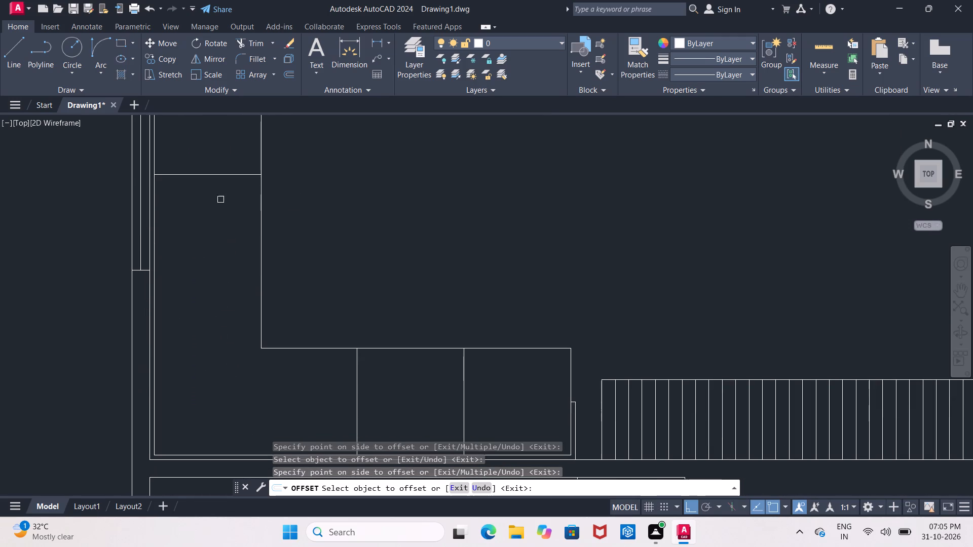
click(214, 174)
click(215, 381)
scroll(208, 365, down, 3)
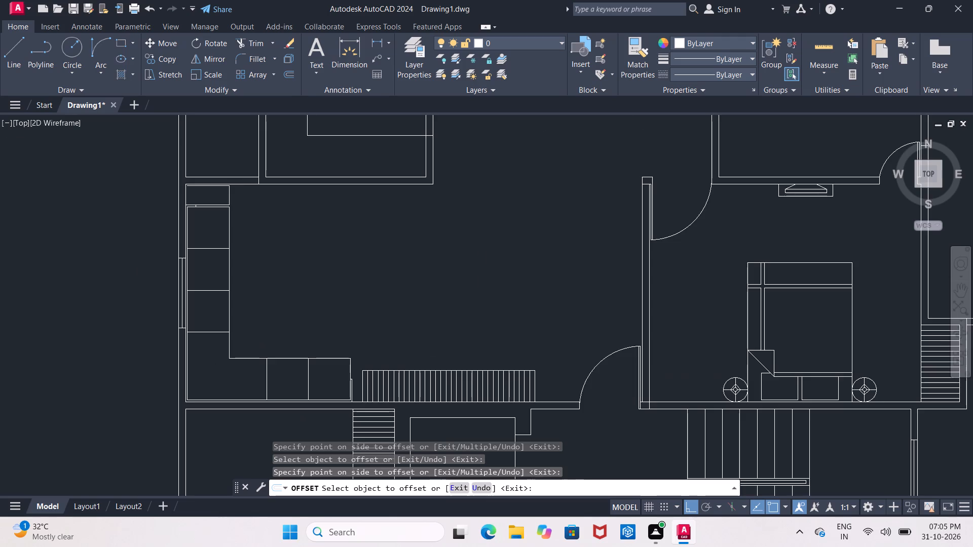
middle_drag(248, 295, 242, 310)
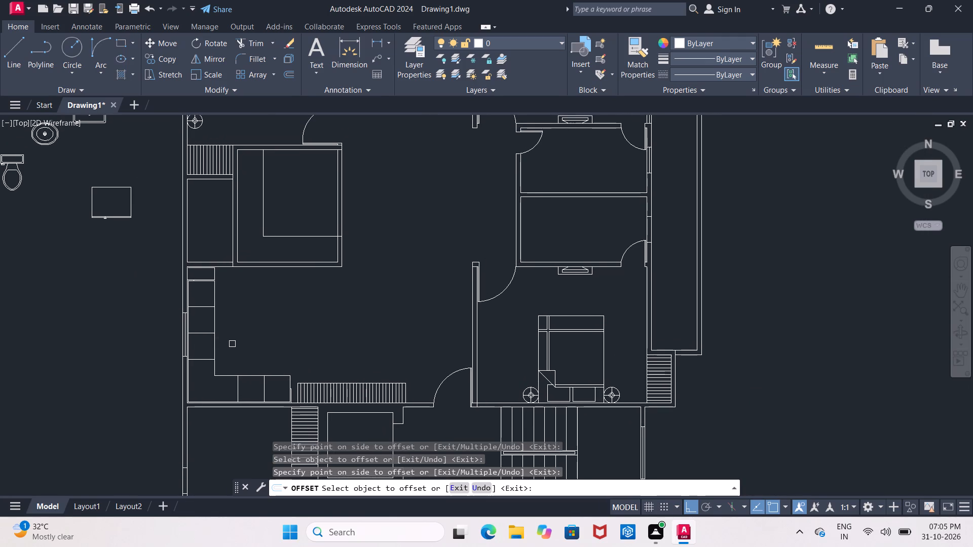
scroll(232, 344, down, 1)
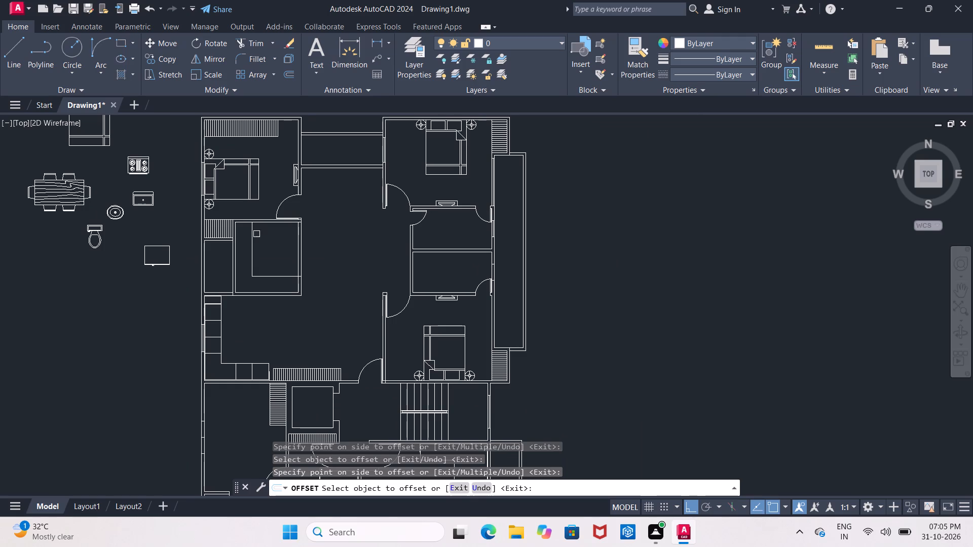
scroll(257, 233, up, 1)
middle_drag(262, 237, 282, 300)
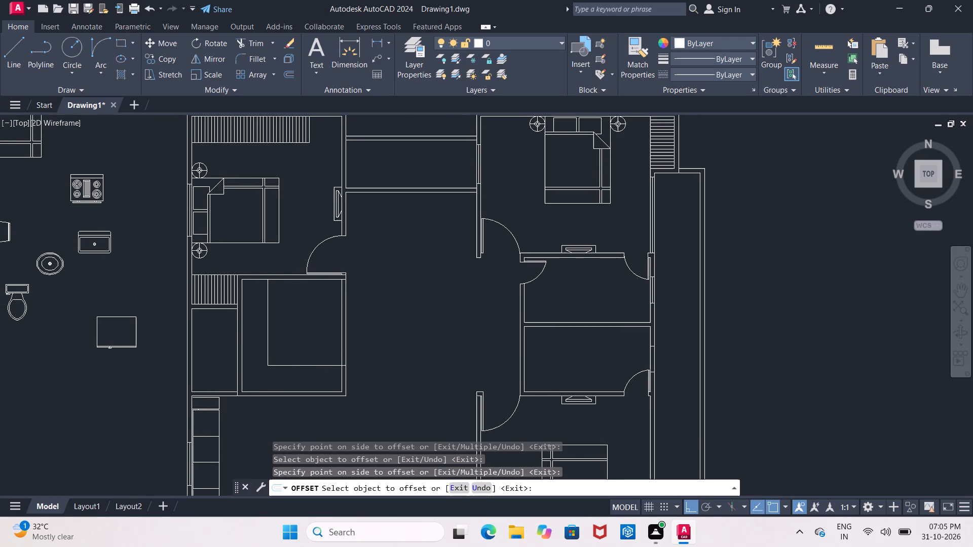
key(Escape)
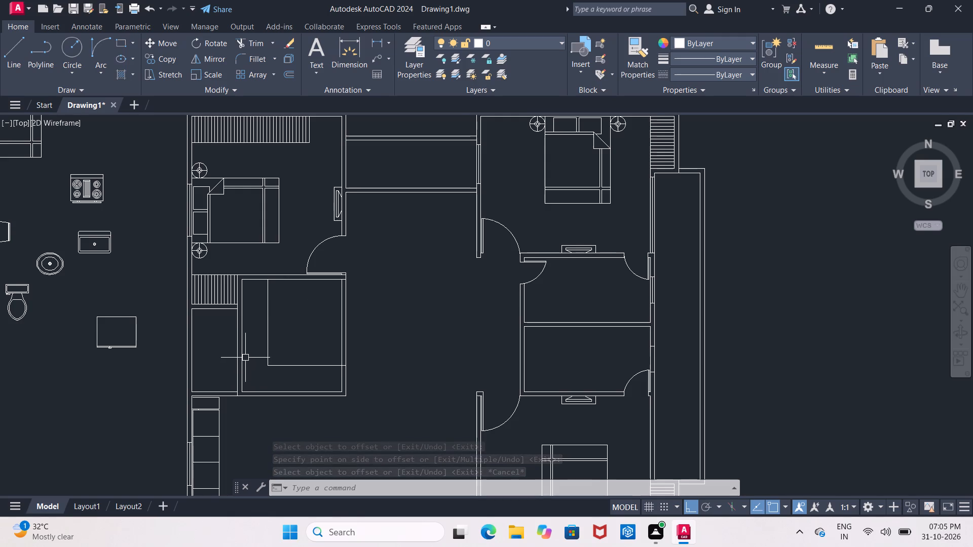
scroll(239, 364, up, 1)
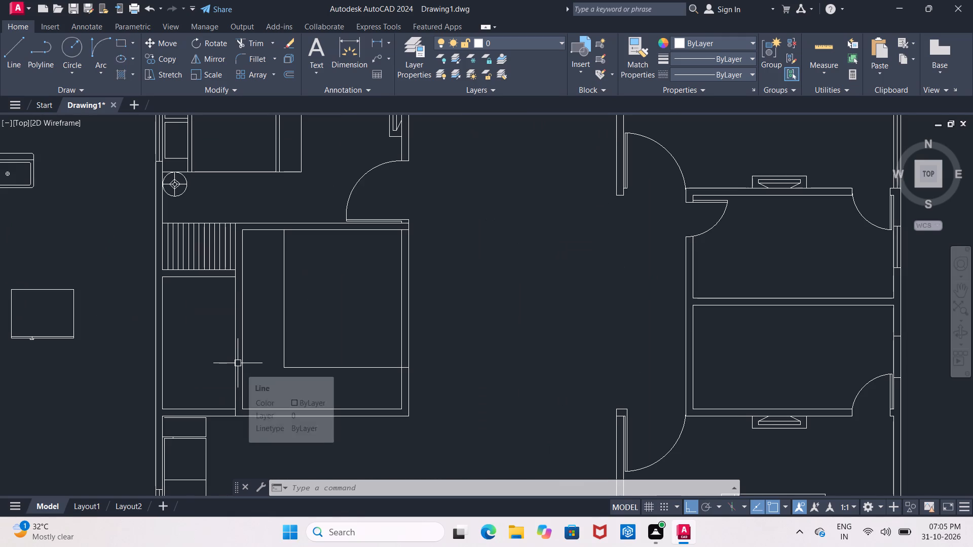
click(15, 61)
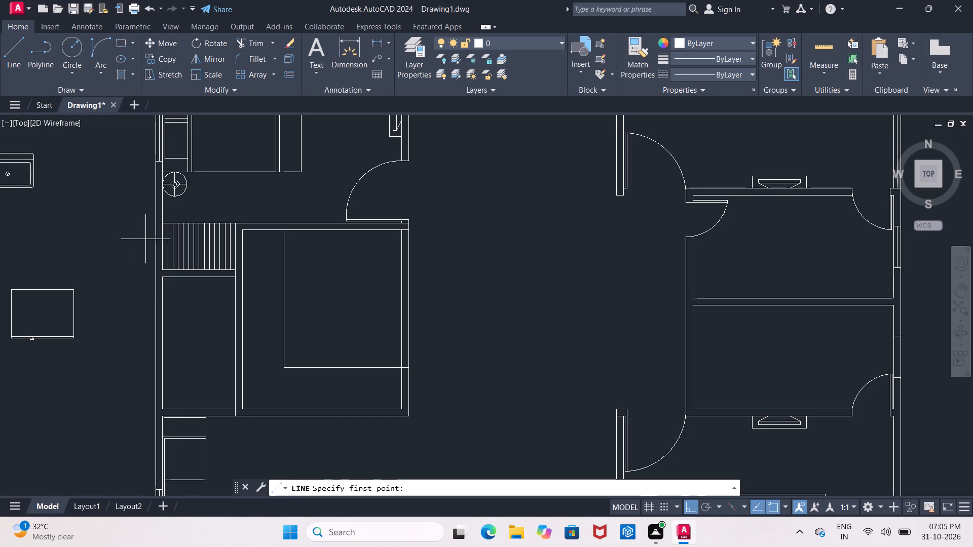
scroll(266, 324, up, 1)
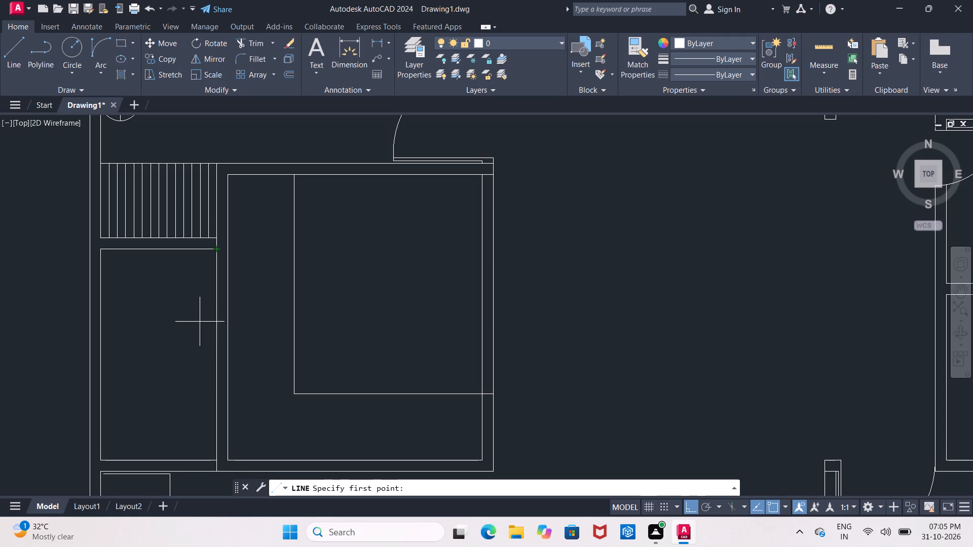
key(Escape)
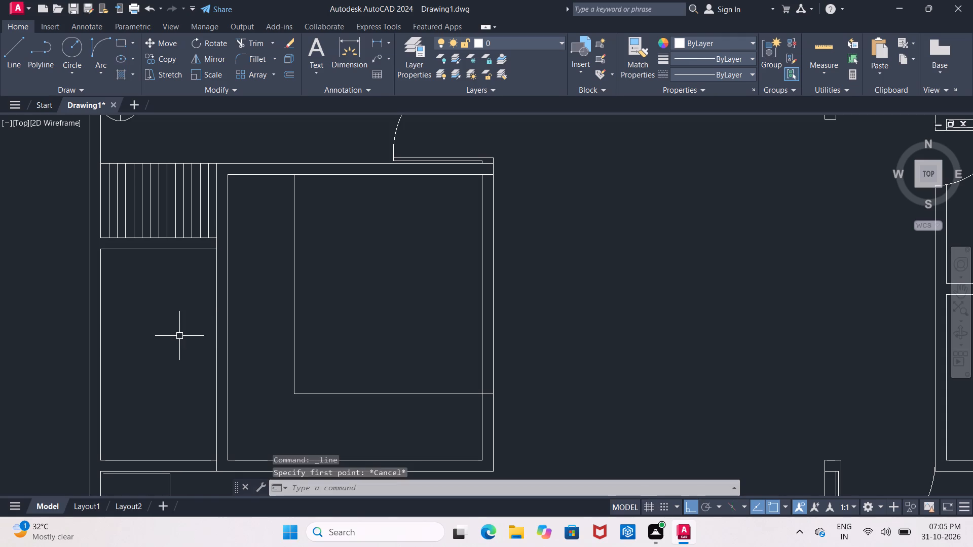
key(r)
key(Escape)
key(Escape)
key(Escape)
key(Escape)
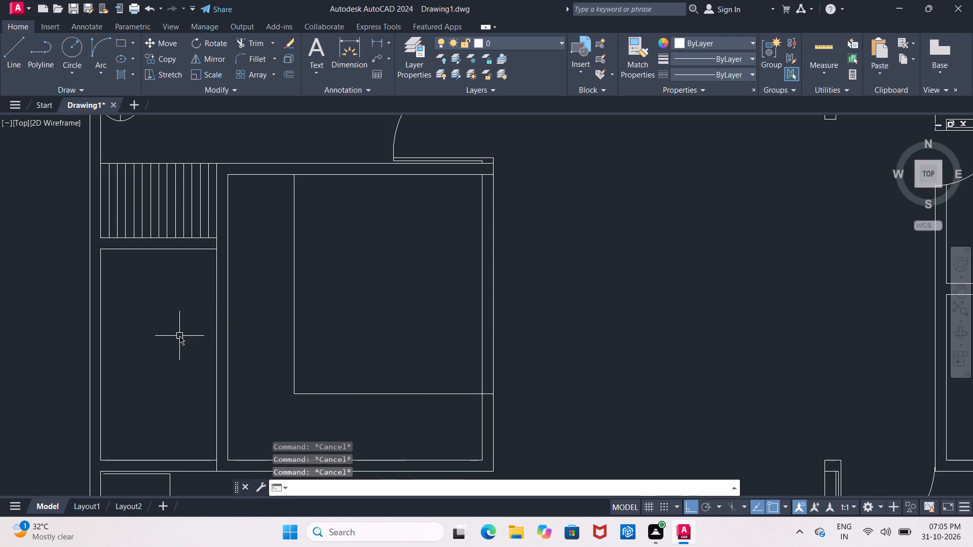
Trim the wall-line stubs just above and below the narrow room north of the counter, at its east wall corners.
text(TR)
key(space)
key(space)
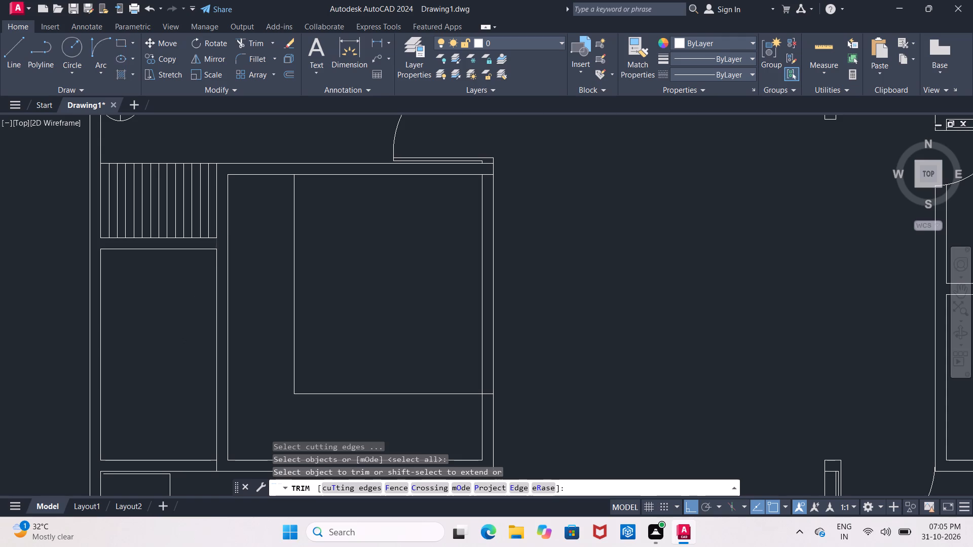
click(217, 244)
scroll(198, 403, up, 1)
middle_drag(198, 403, 194, 287)
scroll(193, 283, down, 1)
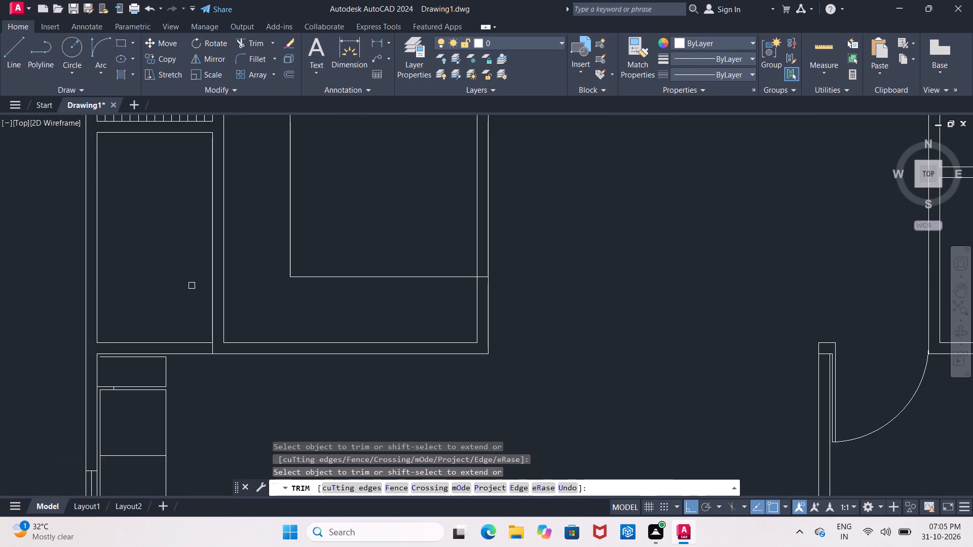
scroll(206, 363, up, 1)
click(215, 338)
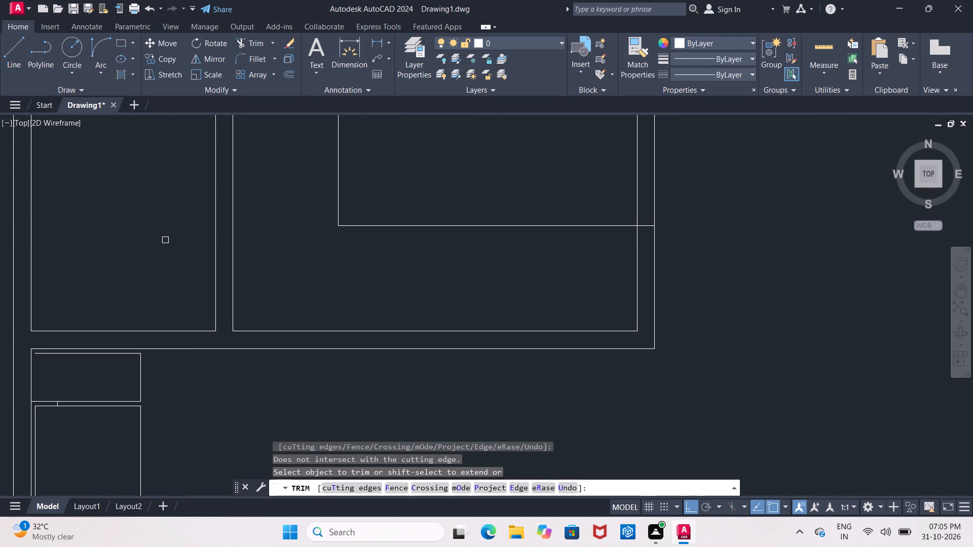
key(Escape)
Draw a short horizontal line eastward across the narrow room's east wall, starting at the midpoint of its inner face.
scroll(165, 240, down, 1)
middle_drag(162, 224, 169, 314)
scroll(168, 302, down, 1)
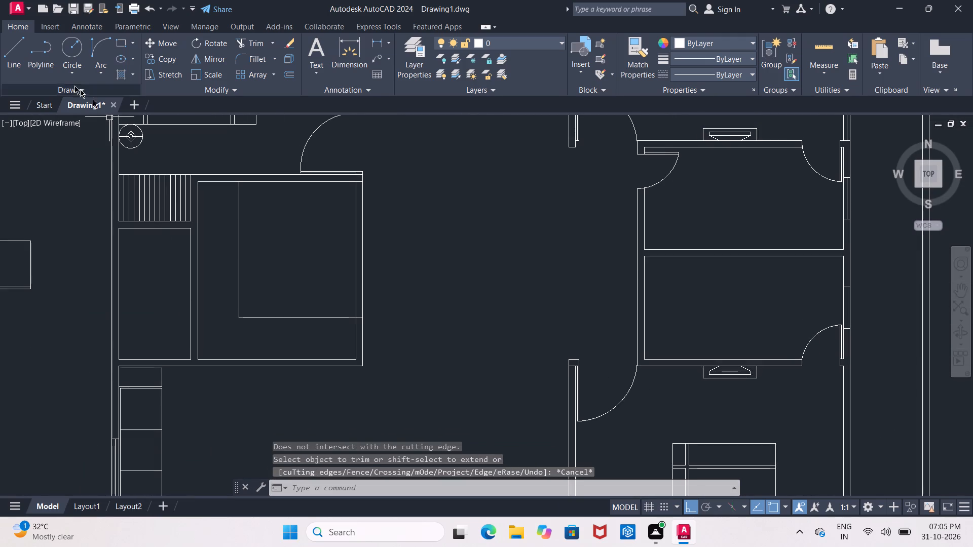
click(24, 54)
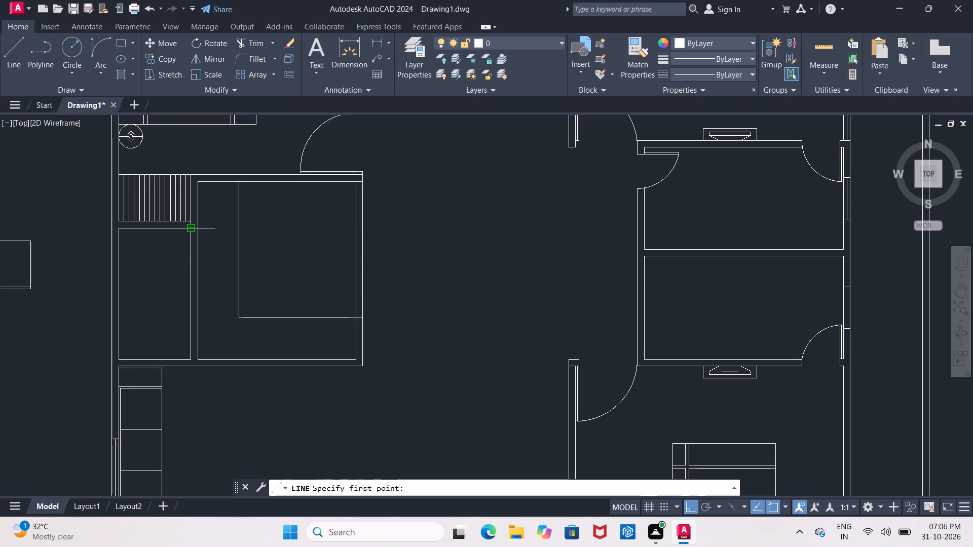
click(191, 294)
scroll(191, 294, up, 3)
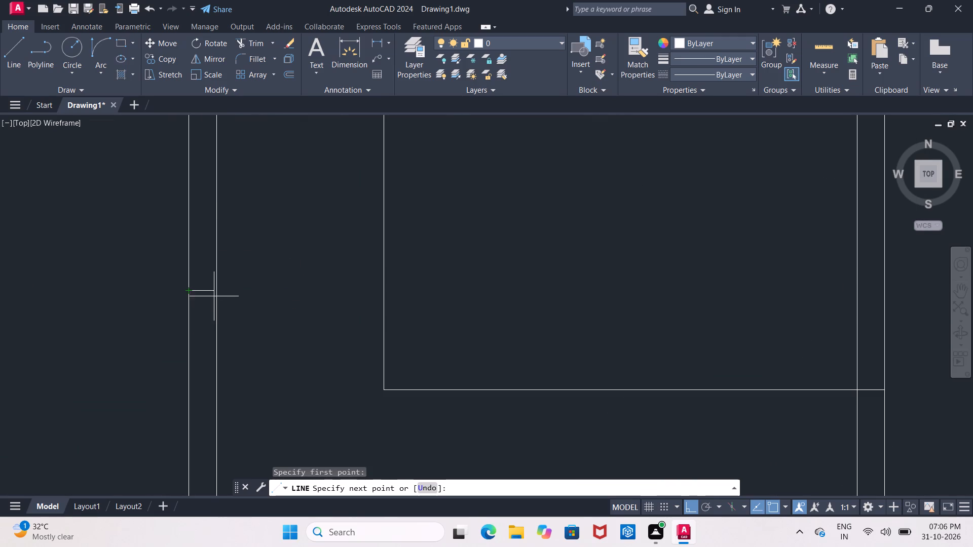
click(224, 294)
key(Escape)
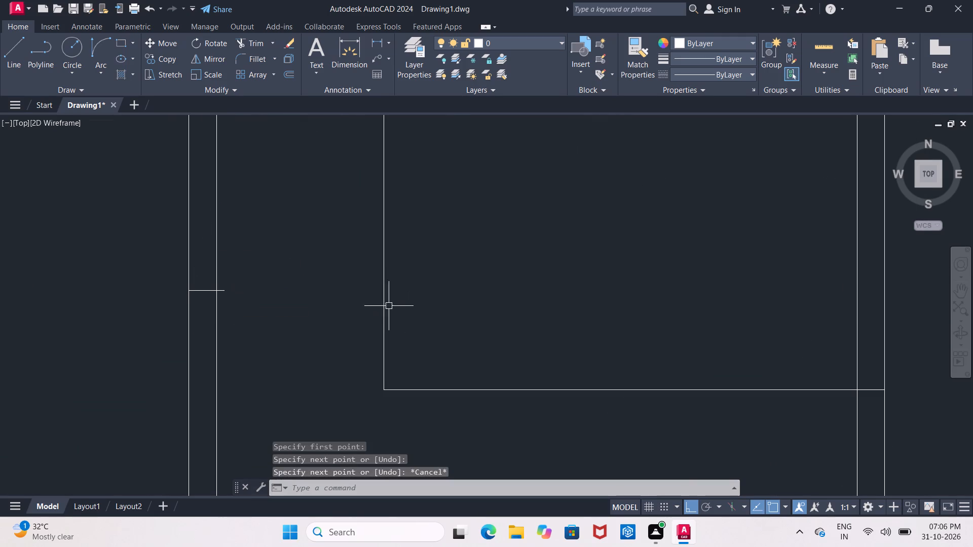
Trim the part of the short line that overshoots the wall's east face.
key(t)
key(r)
key(space)
key(space)
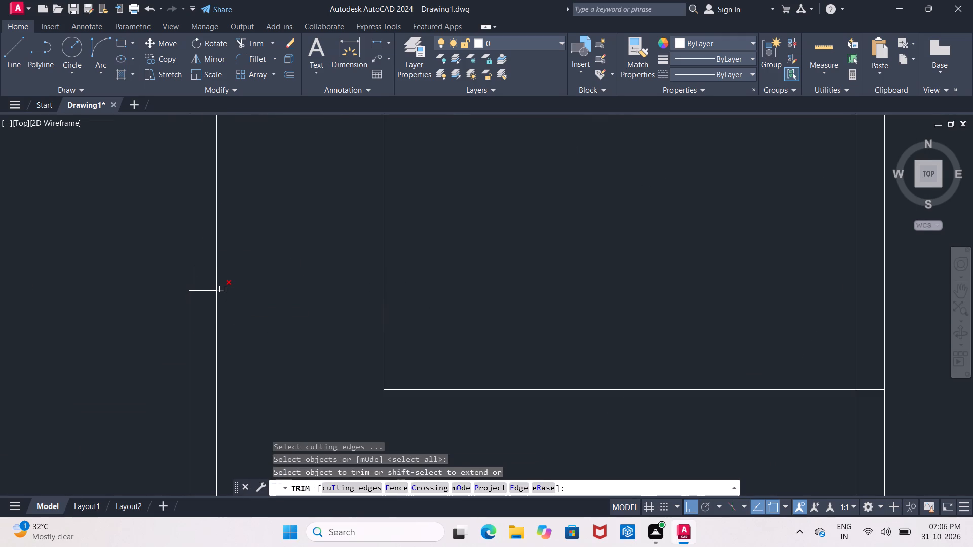
click(222, 289)
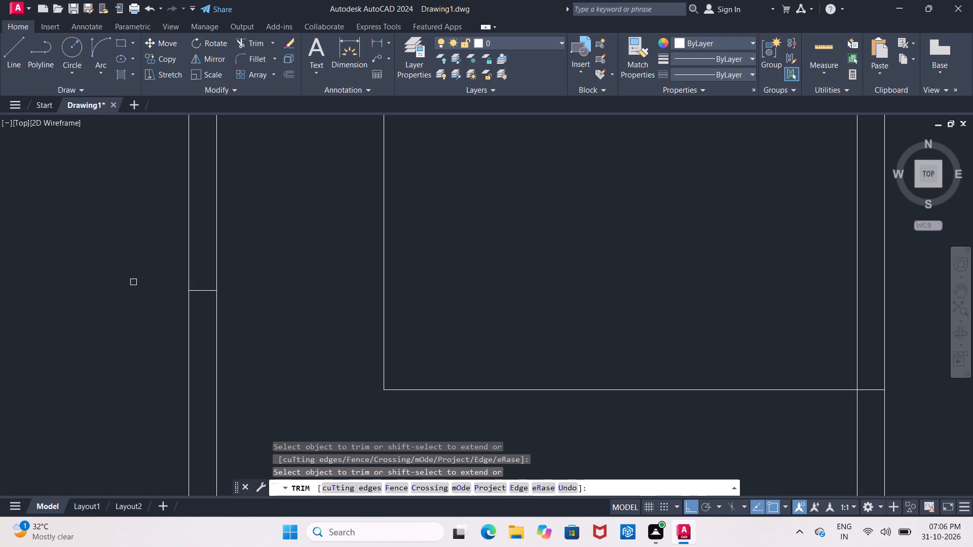
key(Escape)
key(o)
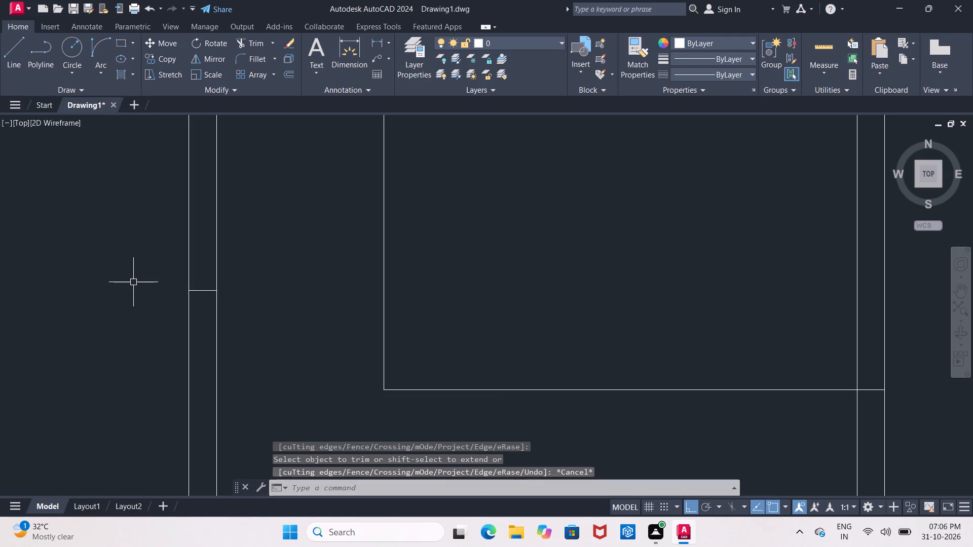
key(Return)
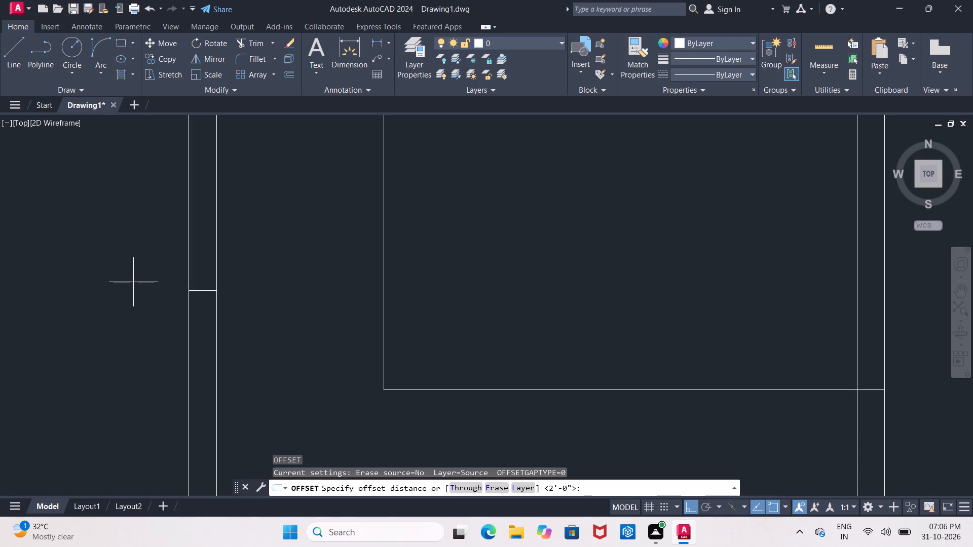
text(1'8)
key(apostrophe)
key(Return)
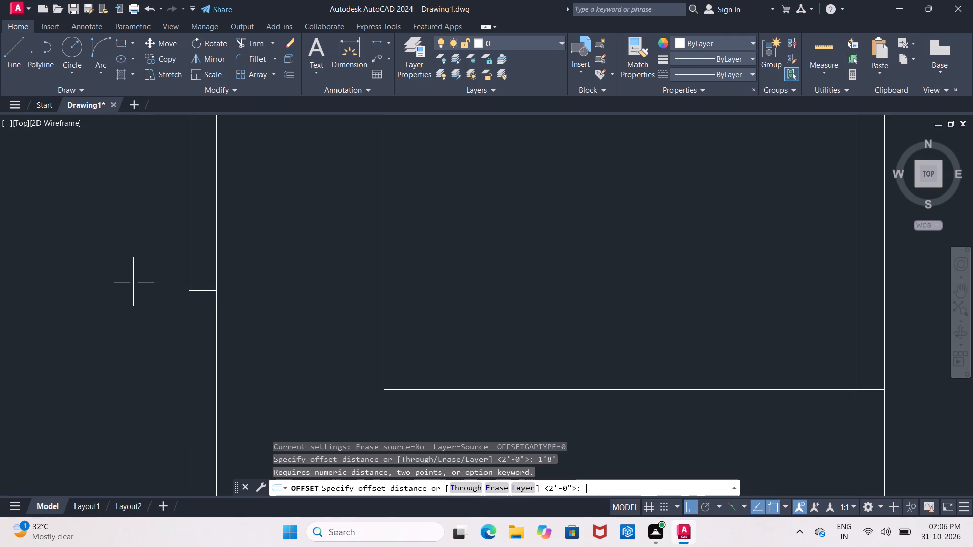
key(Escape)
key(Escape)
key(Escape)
Offset the short line across the narrow room's east wall by 1'8" both upward and downward.
key(o)
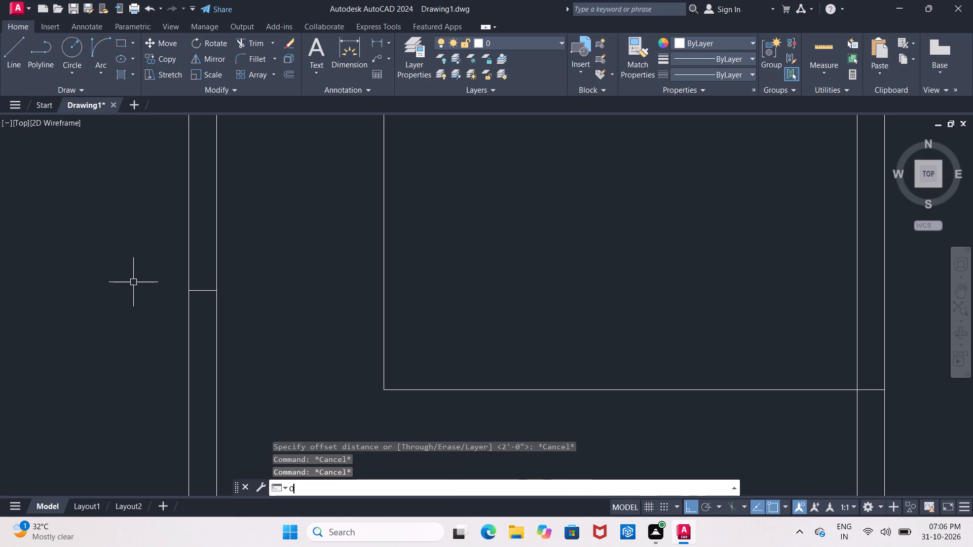
key(Return)
key(0)
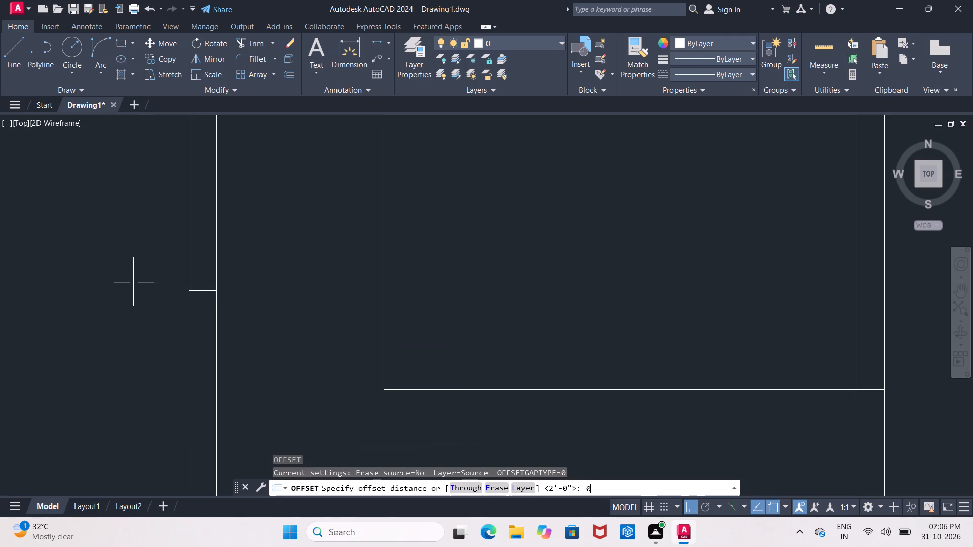
key(BackSpace)
text(1'8)
key(shift+quotedbl)
key(Return)
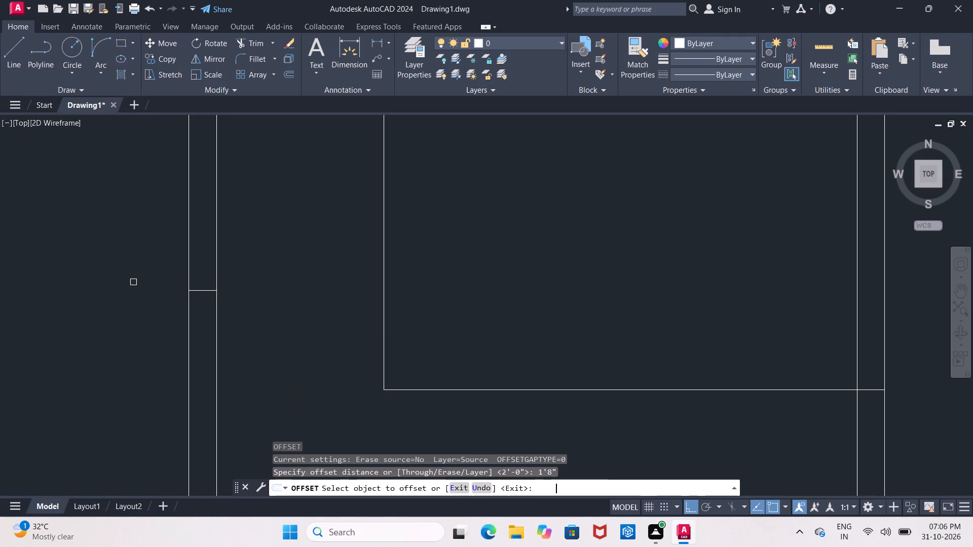
click(198, 289)
click(177, 228)
click(196, 289)
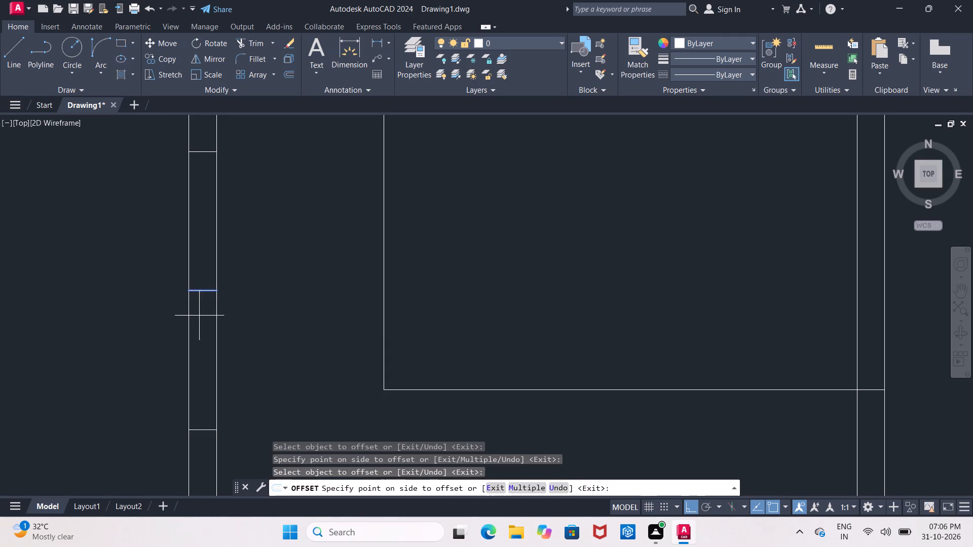
drag(204, 338, 204, 343)
key(Escape)
Erase the original short line midway between its two offset copies in the east wall.
click(199, 292)
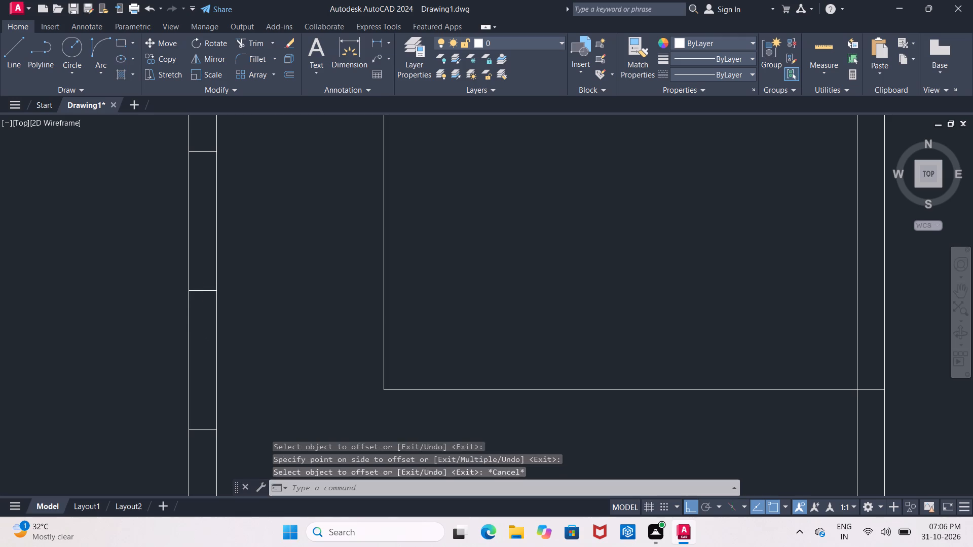
key(Delete)
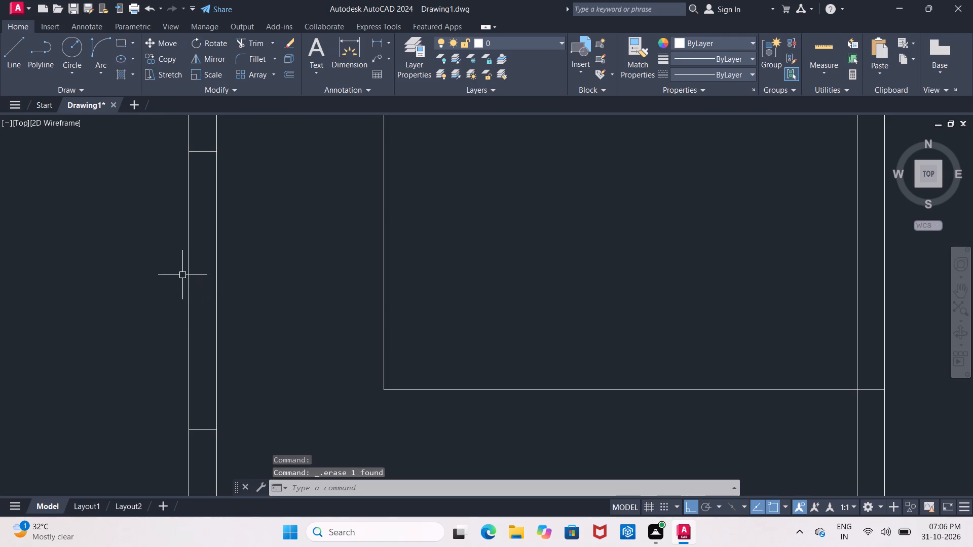
Trim both faces of the narrow room's east wall between the two offset lines to cut an opening.
text(TR)
key(space)
key(space)
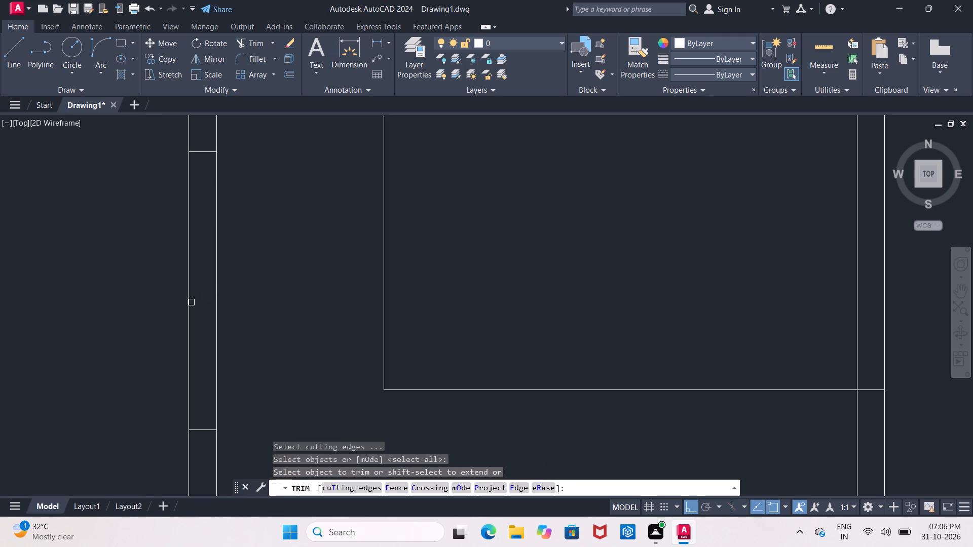
click(191, 302)
click(213, 302)
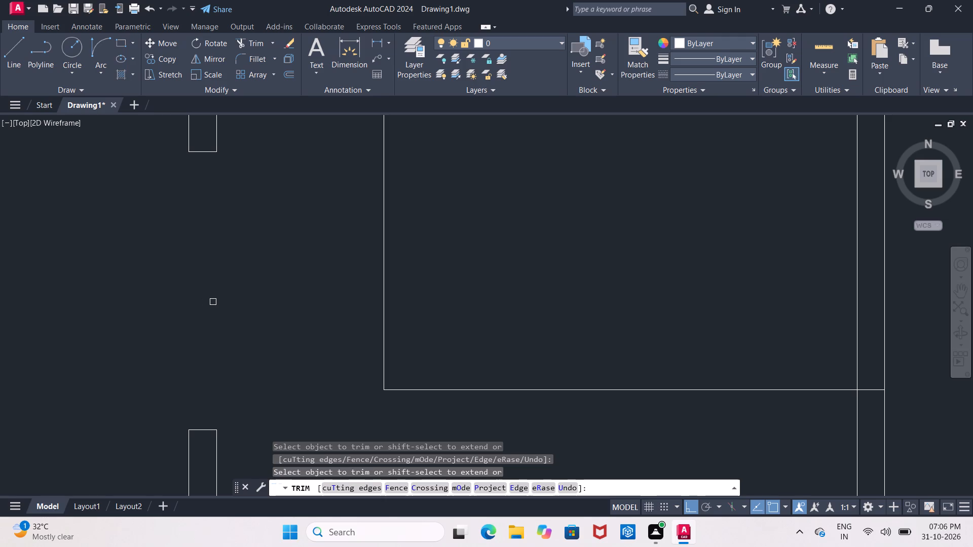
key(Escape)
Draw two vertical lines across the opening, joining its upper and lower corners along each face of the wall.
click(21, 65)
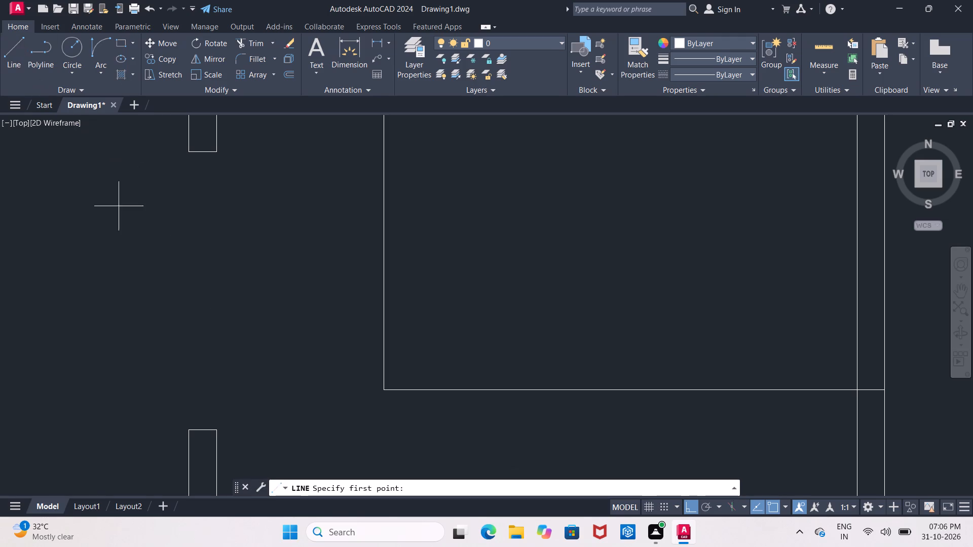
drag(185, 153, 188, 159)
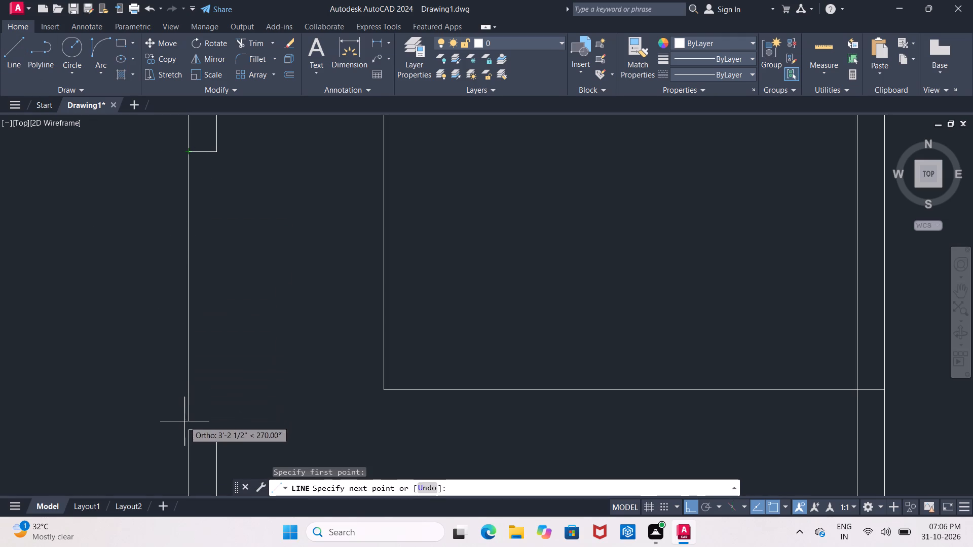
click(186, 427)
key(Escape)
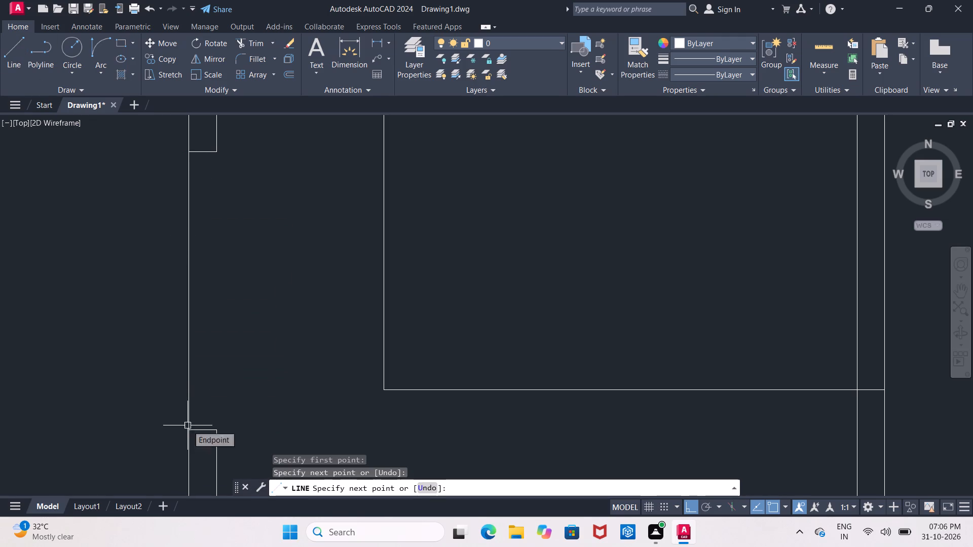
click(13, 54)
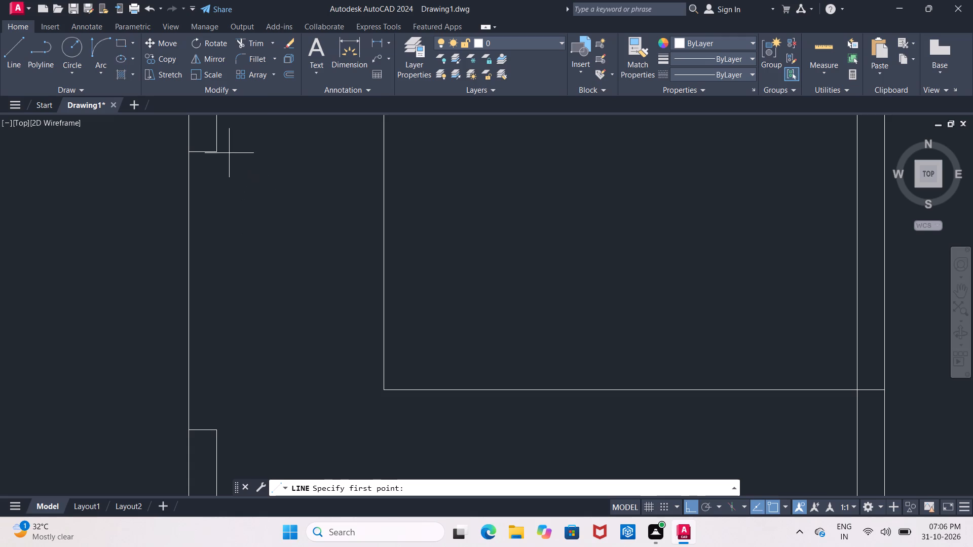
click(219, 152)
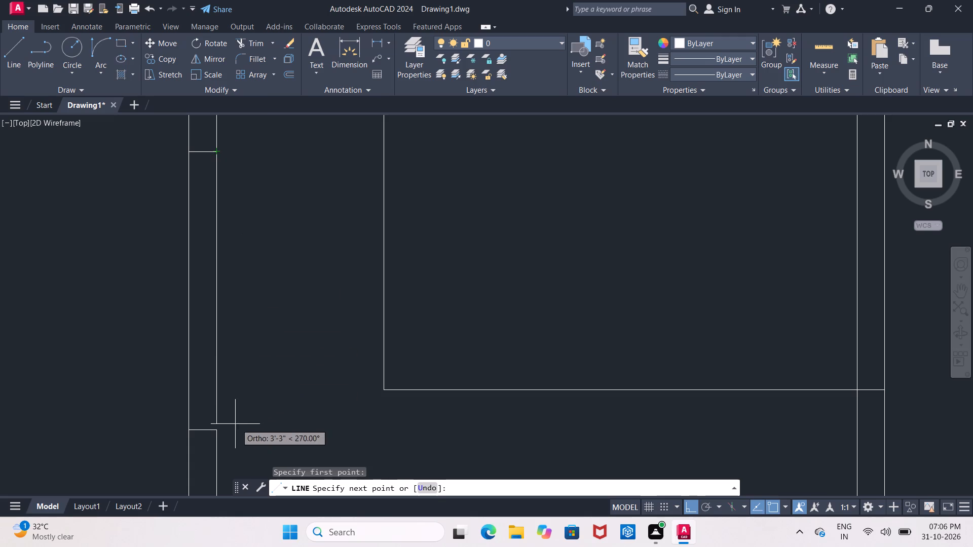
click(219, 432)
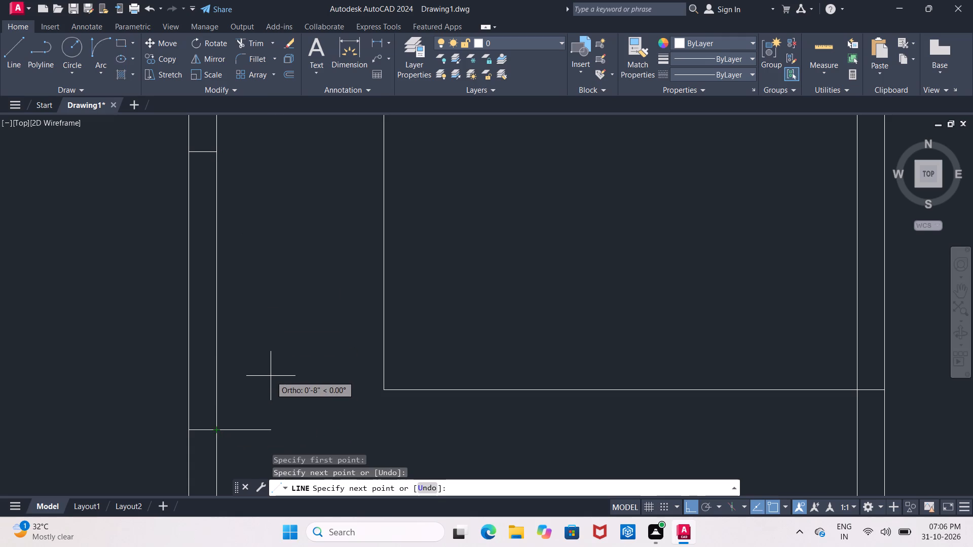
key(Escape)
Turn Ortho off and move the four-burner cooktop from outside the plan into the kitchen east of the narrow room.
scroll(225, 323, down, 3)
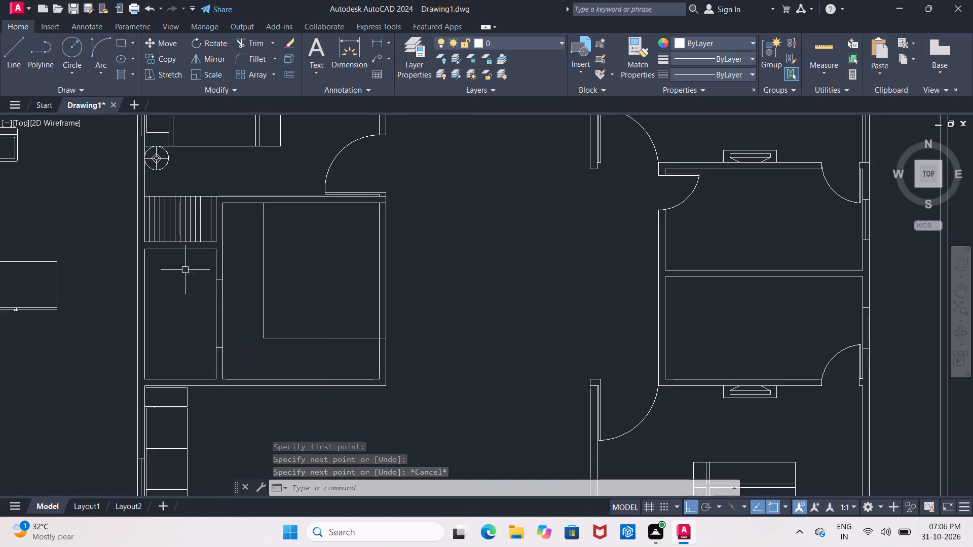
scroll(41, 267, down, 1)
middle_drag(30, 243, 61, 302)
middle_click(24, 207)
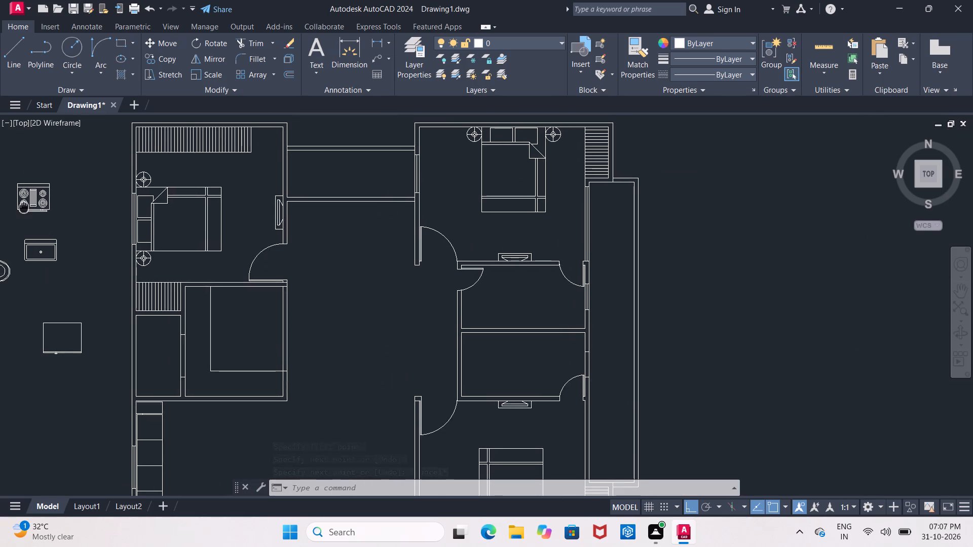
click(24, 207)
click(152, 45)
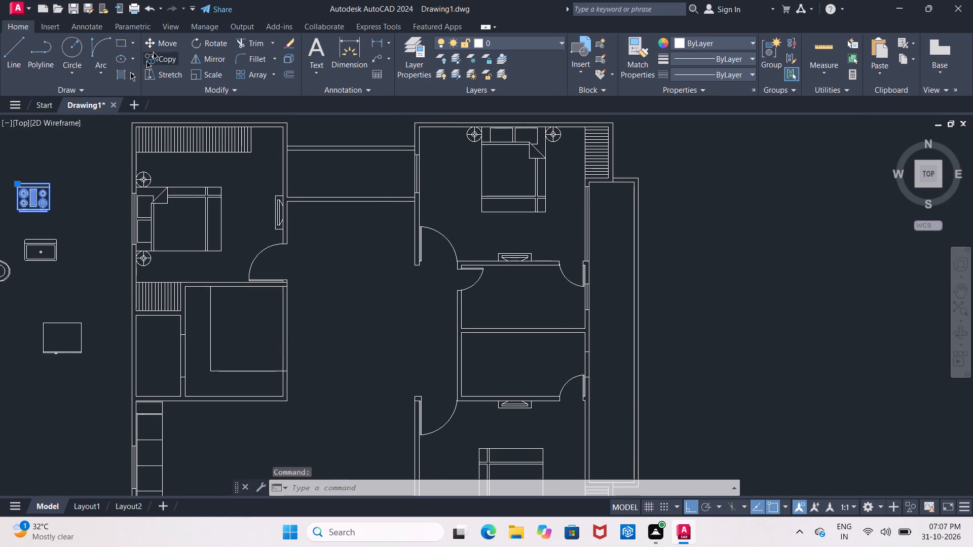
click(41, 199)
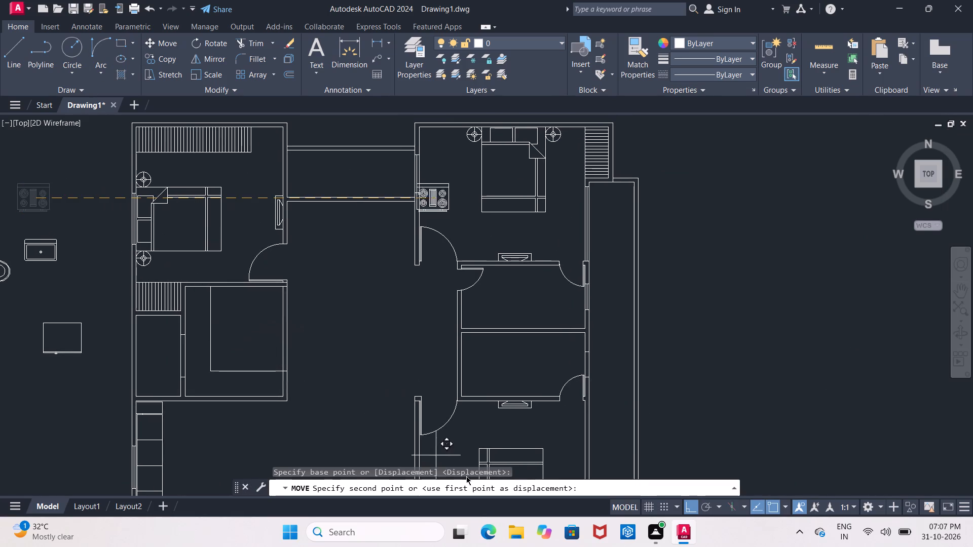
click(690, 504)
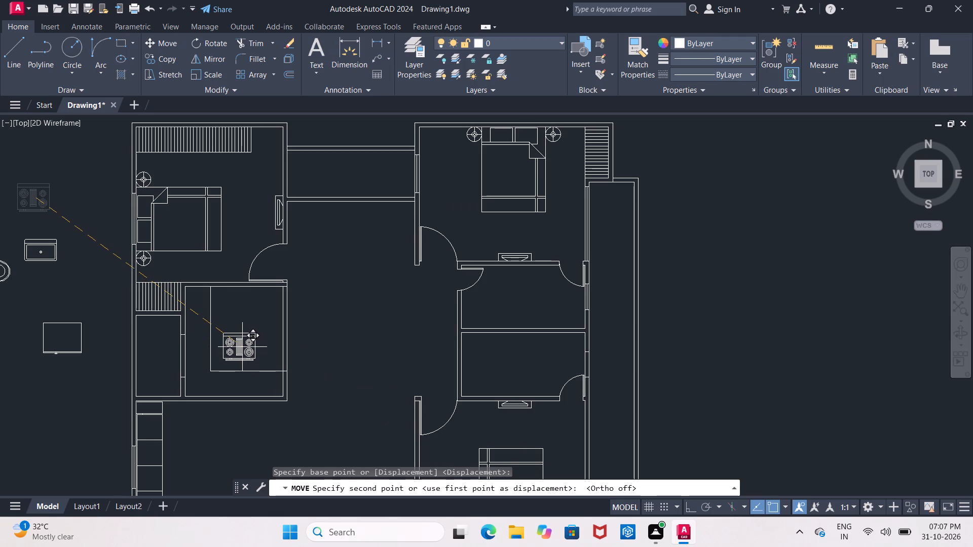
scroll(242, 347, up, 3)
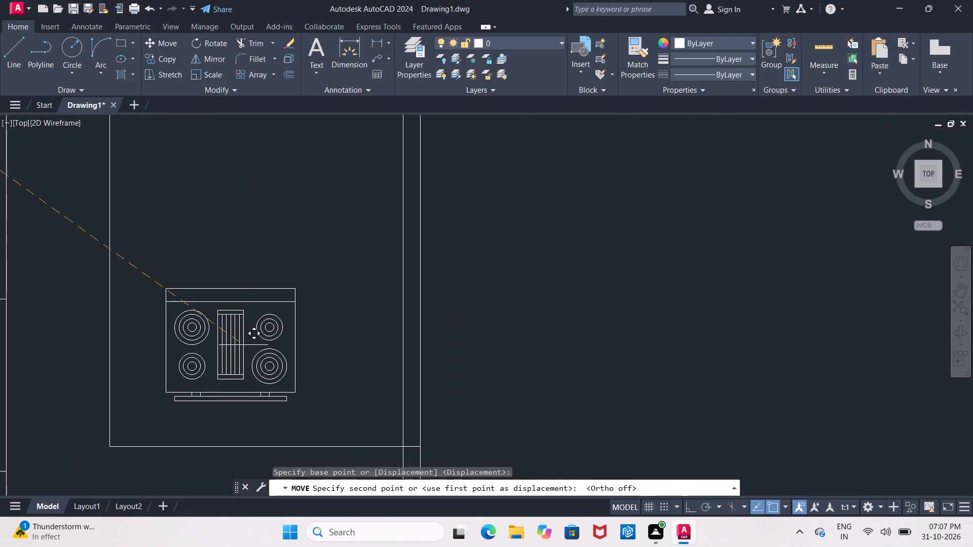
scroll(245, 327, down, 1)
click(249, 299)
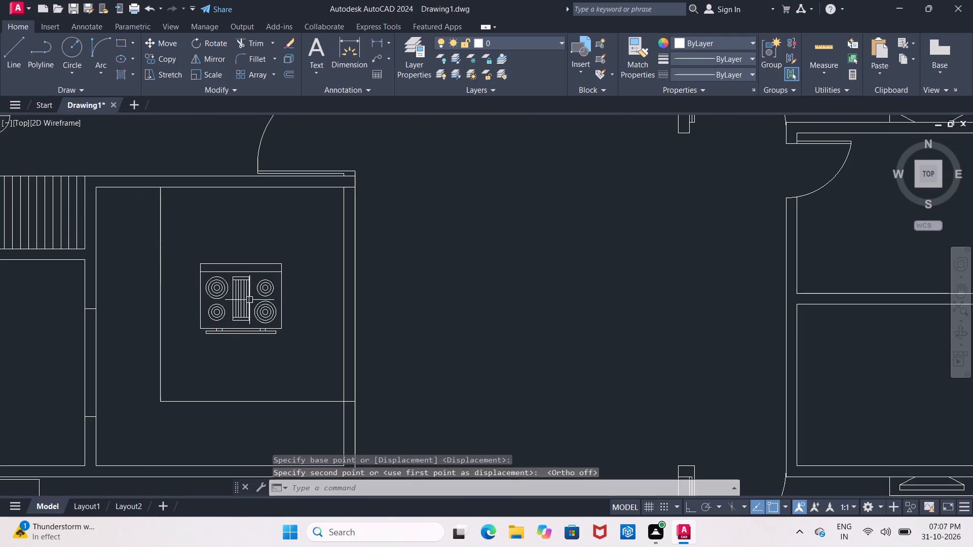
Rotate the cooktop a quarter turn counterclockwise about its upper-right corner, so its back faces west.
click(282, 263)
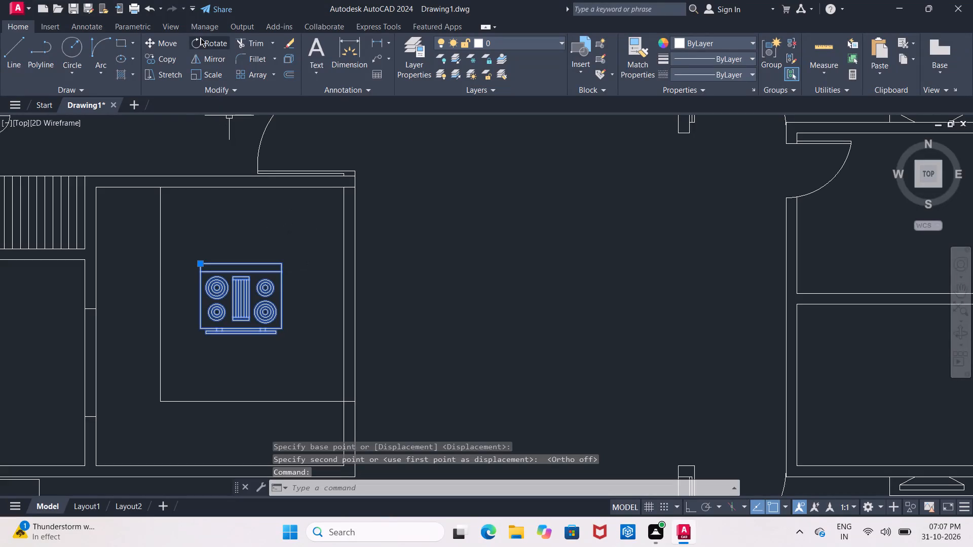
click(201, 39)
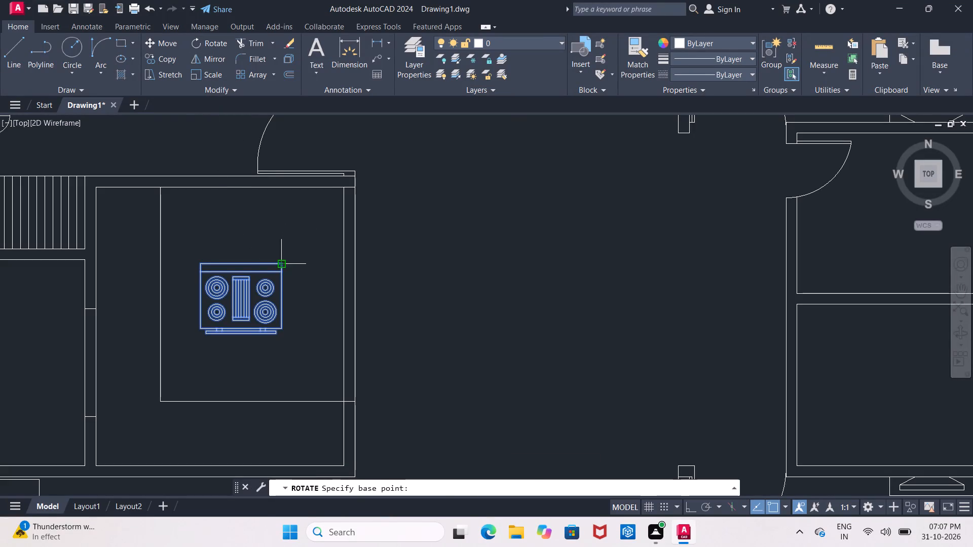
click(283, 262)
click(278, 240)
Move the cooktop by its back edge's midpoint onto the counter strip, against the kitchen's west wall near the north end.
click(291, 266)
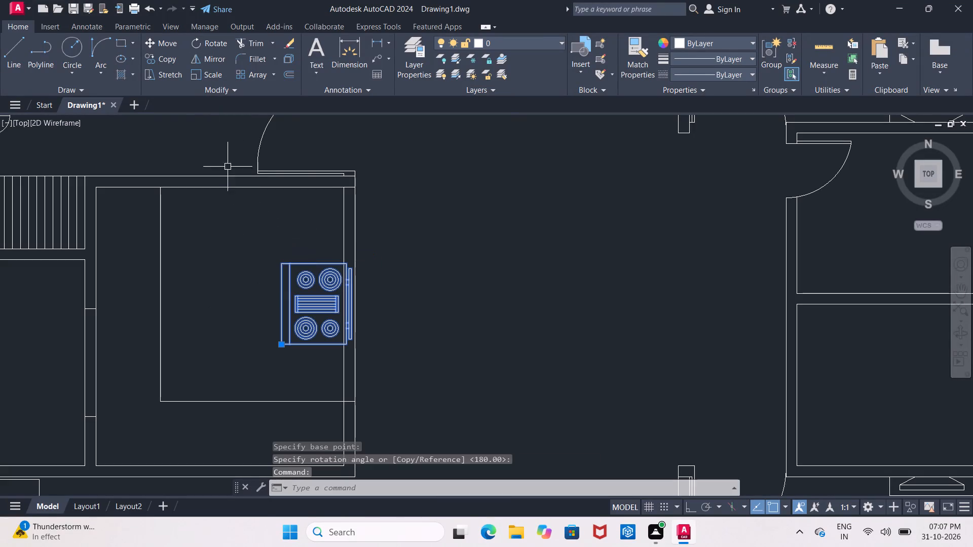
click(170, 47)
click(281, 305)
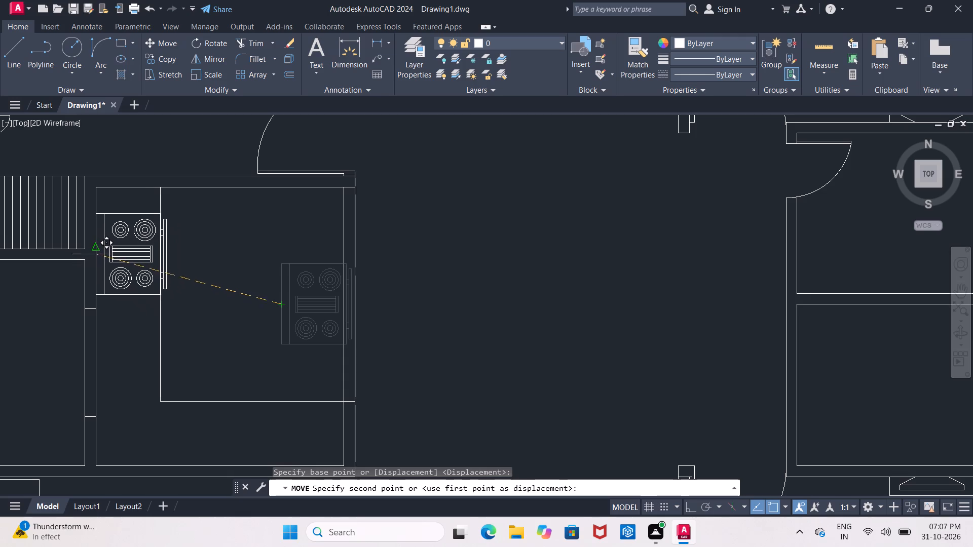
click(95, 251)
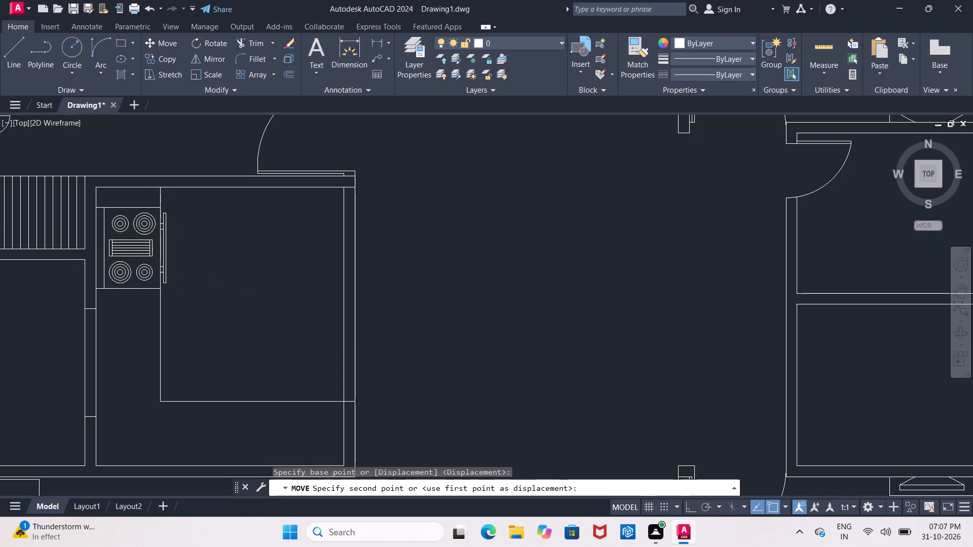
Scale the cooktop down slightly about its back edge's midpoint on the west wall, so it fits within the counter's width.
middle_drag(117, 269, 198, 282)
middle_drag(180, 277, 206, 281)
scroll(208, 275, up, 1)
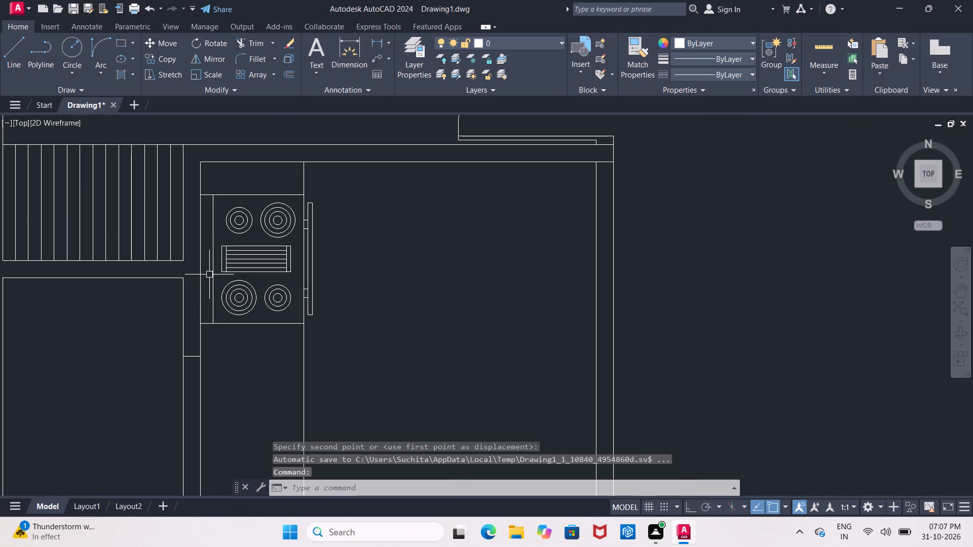
click(224, 322)
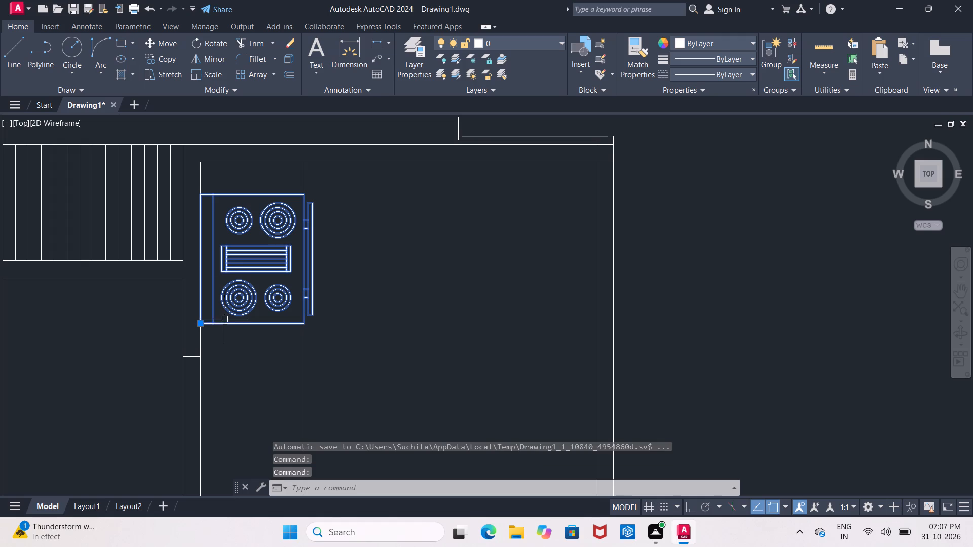
click(196, 77)
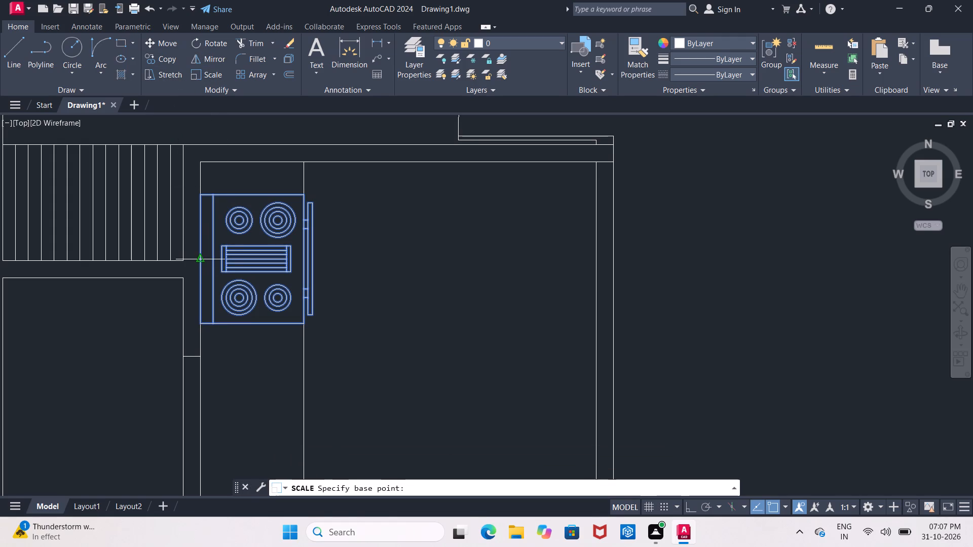
click(200, 259)
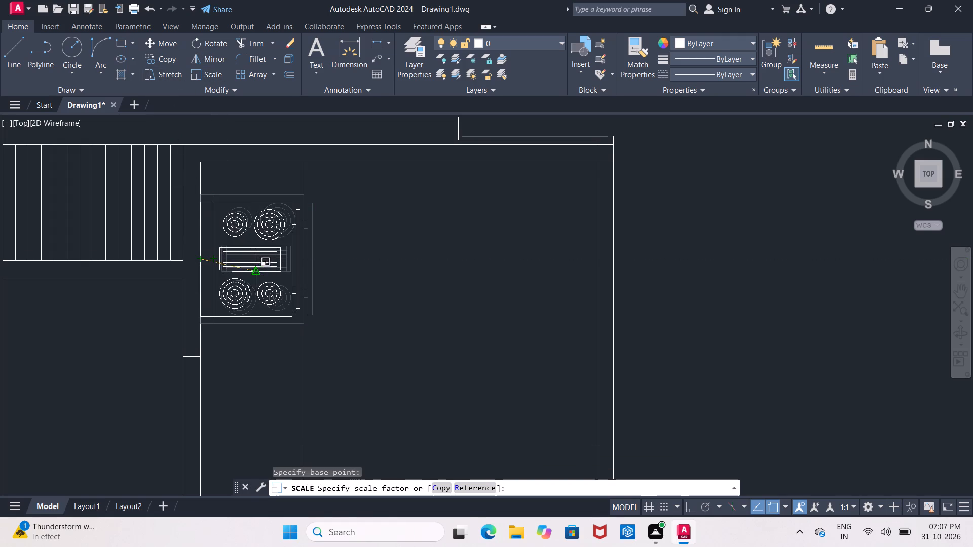
scroll(253, 272, up, 1)
middle_drag(253, 272, 222, 275)
scroll(219, 275, up, 1)
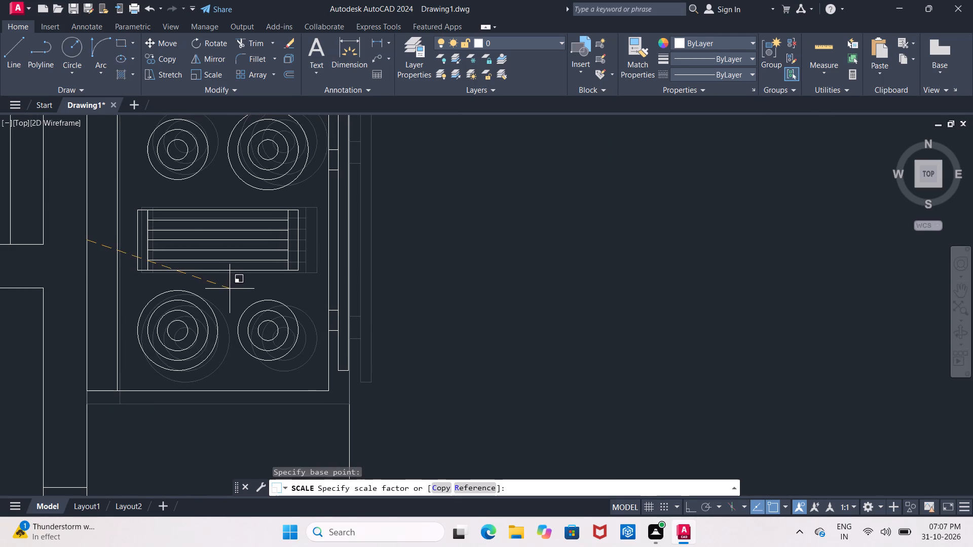
click(230, 289)
scroll(230, 289, down, 3)
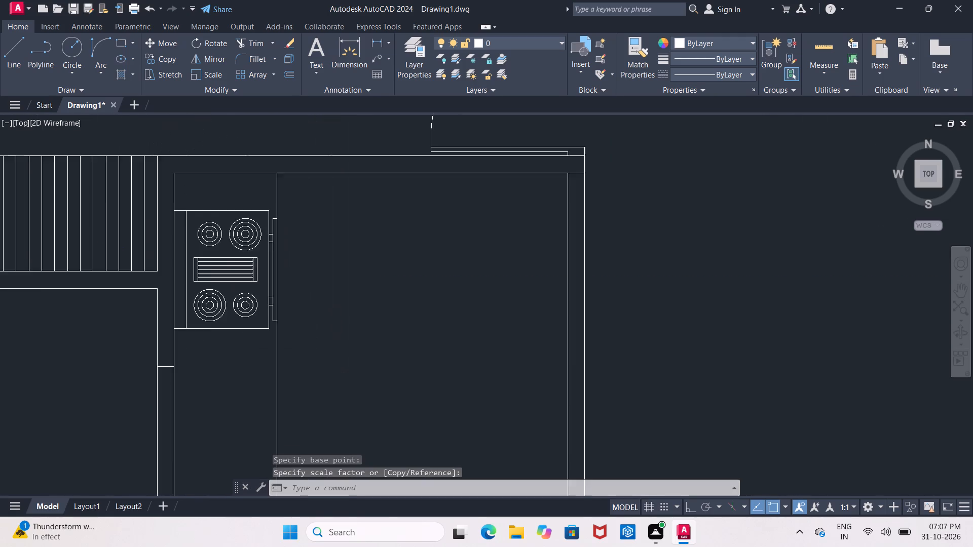
Copy the rectangular sink from the loose fixtures west of the plan into the kitchen, southeast of the cooktop.
middle_drag(230, 311, 221, 254)
scroll(220, 256, down, 2)
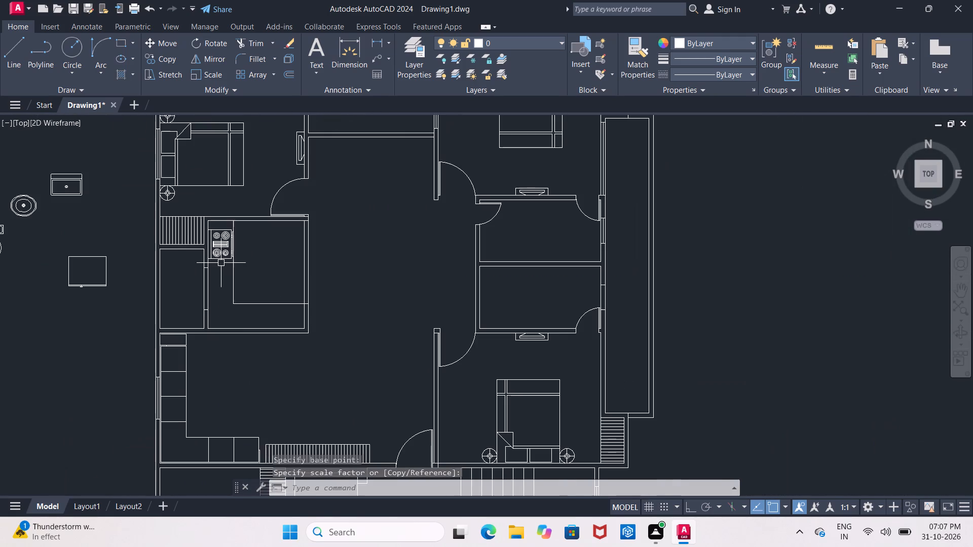
scroll(144, 263, down, 1)
scroll(70, 207, up, 1)
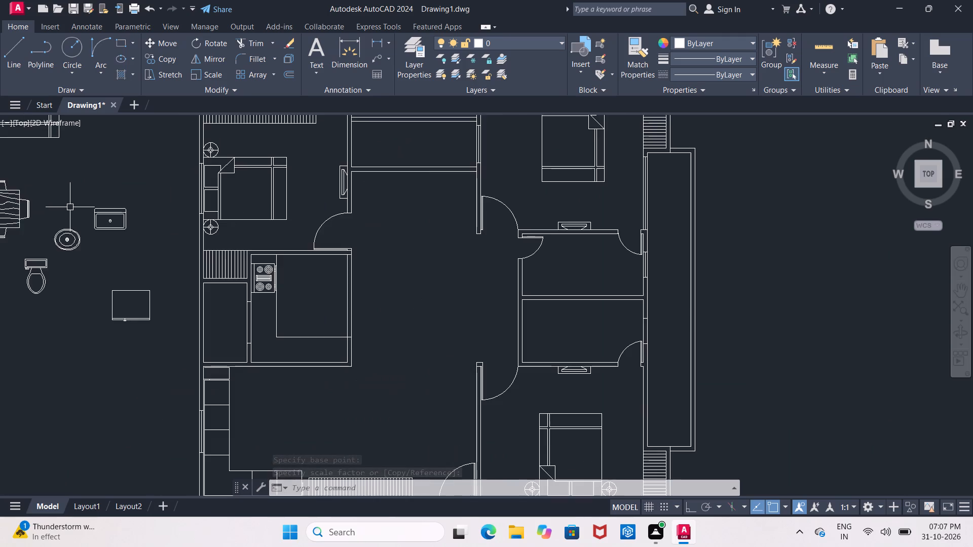
scroll(71, 210, up, 1)
click(93, 194)
click(186, 266)
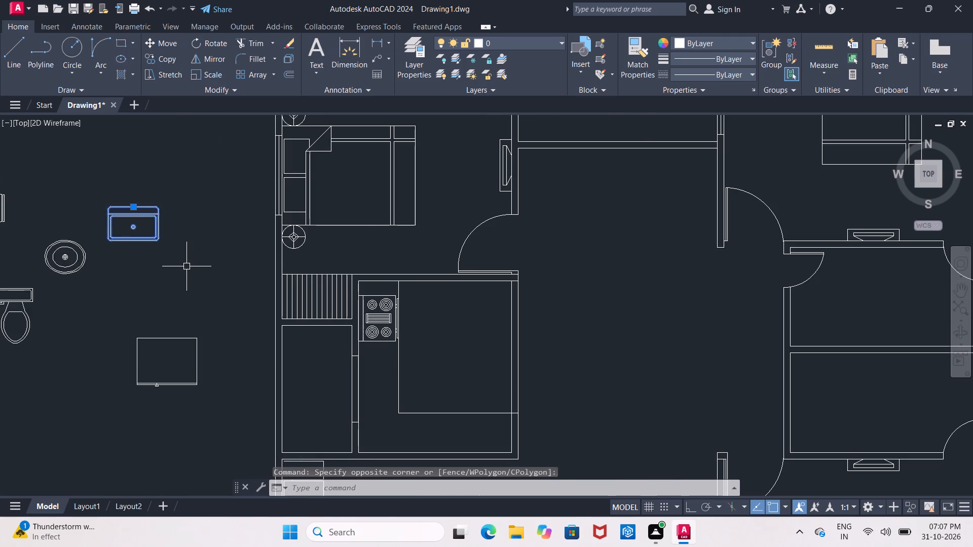
click(171, 61)
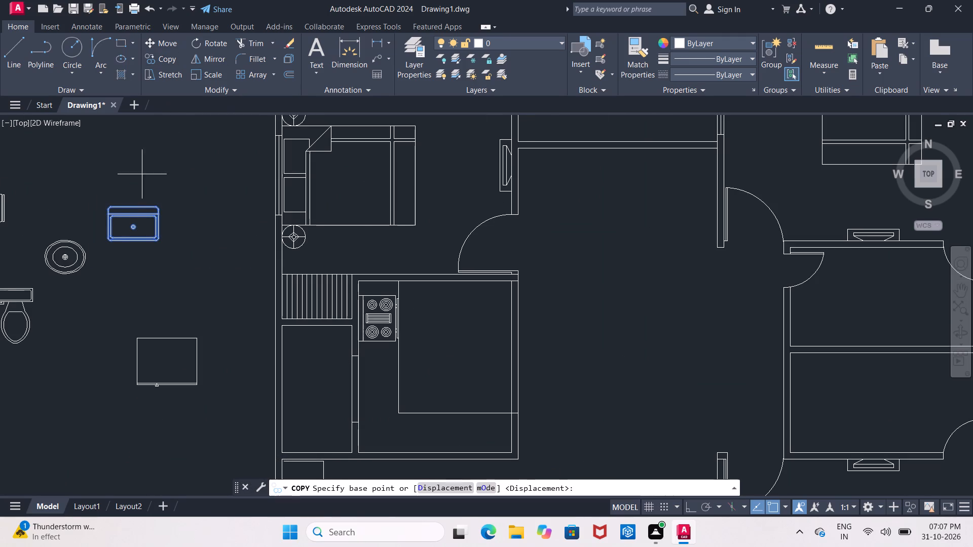
click(132, 191)
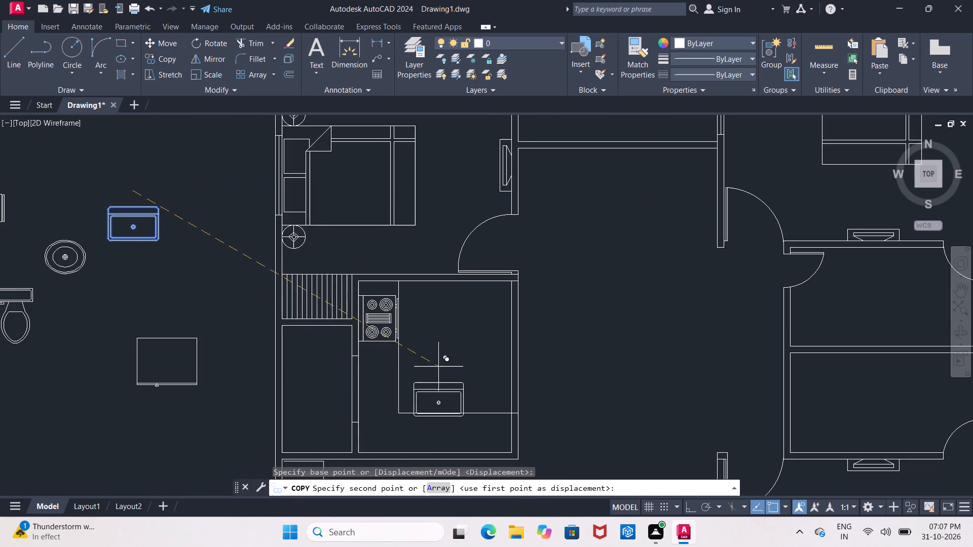
middle_drag(443, 362, 231, 280)
scroll(233, 279, up, 1)
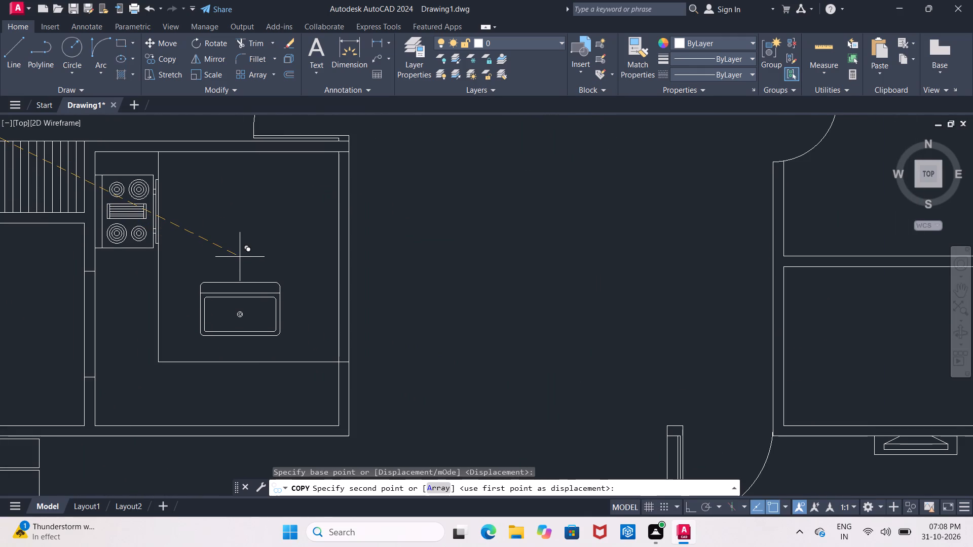
click(240, 257)
key(Escape)
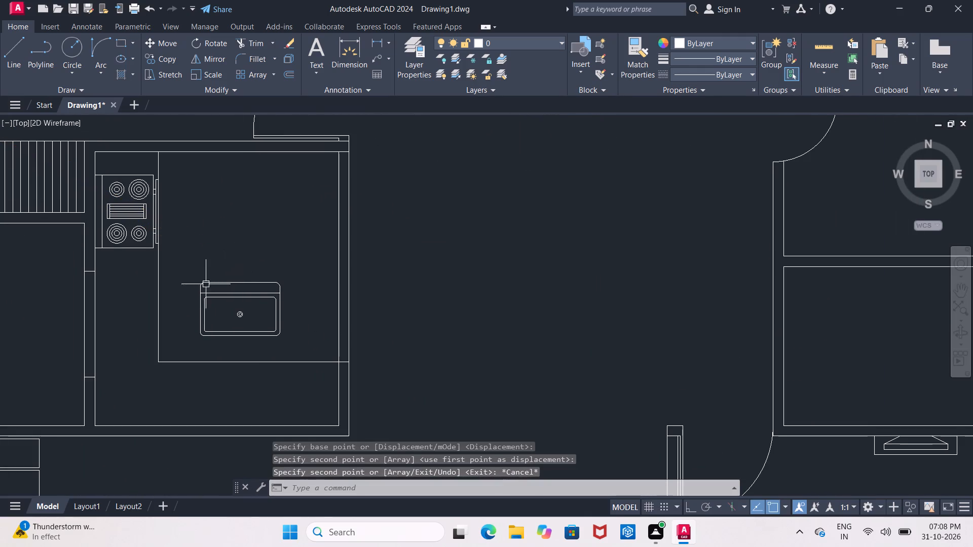
Rotate the copied kitchen sink a half turn about its upper-right corner, so its back faces south.
click(184, 273)
click(290, 342)
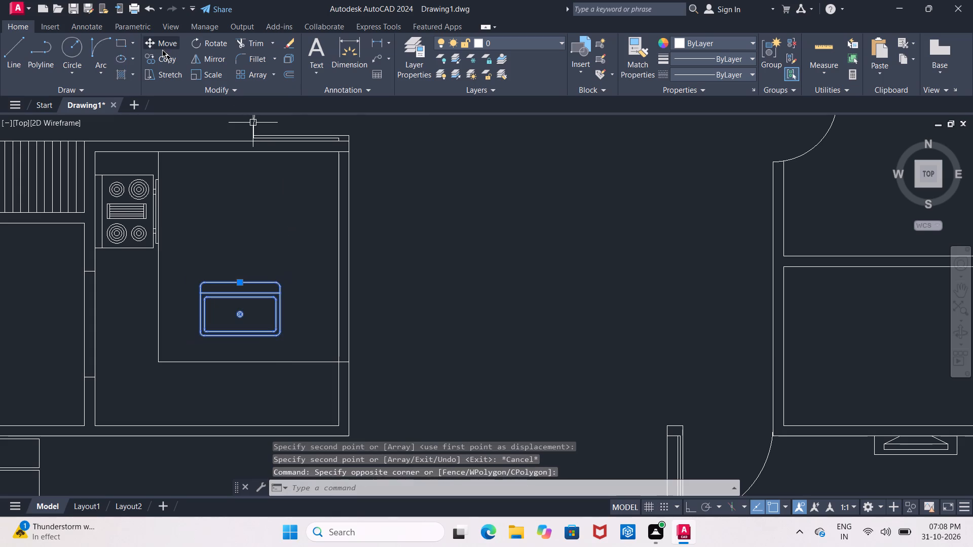
click(197, 47)
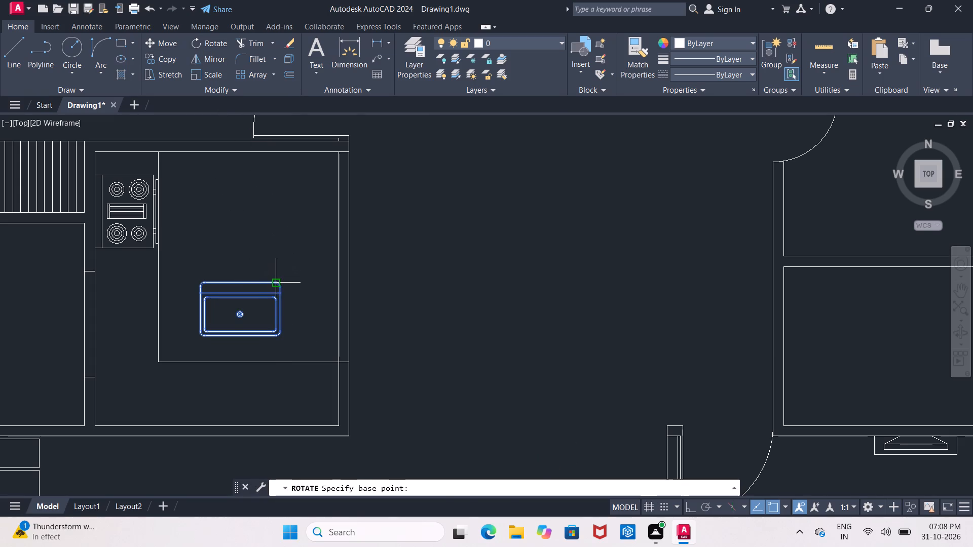
click(275, 282)
click(219, 281)
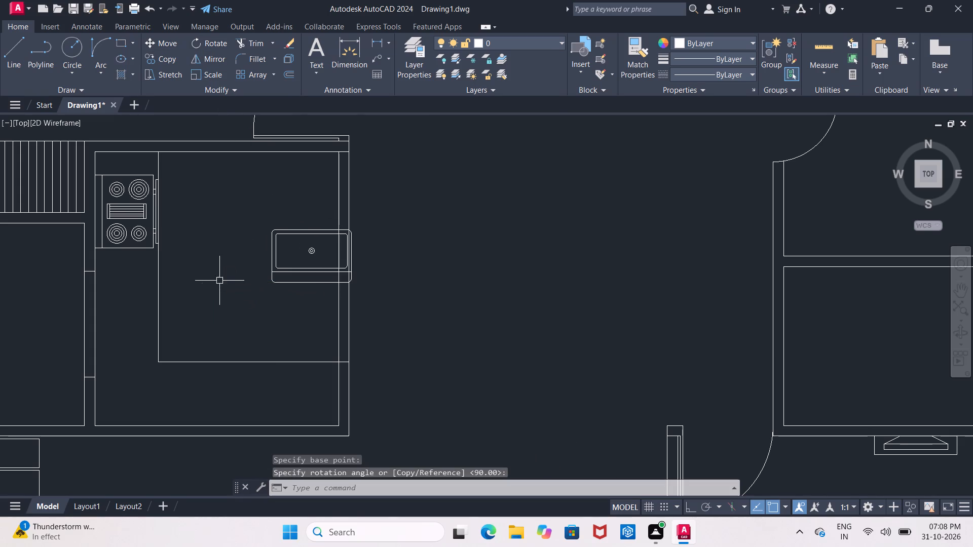
Move the sink onto the southern counter strip, with its back edge against the kitchen's south wall.
click(295, 234)
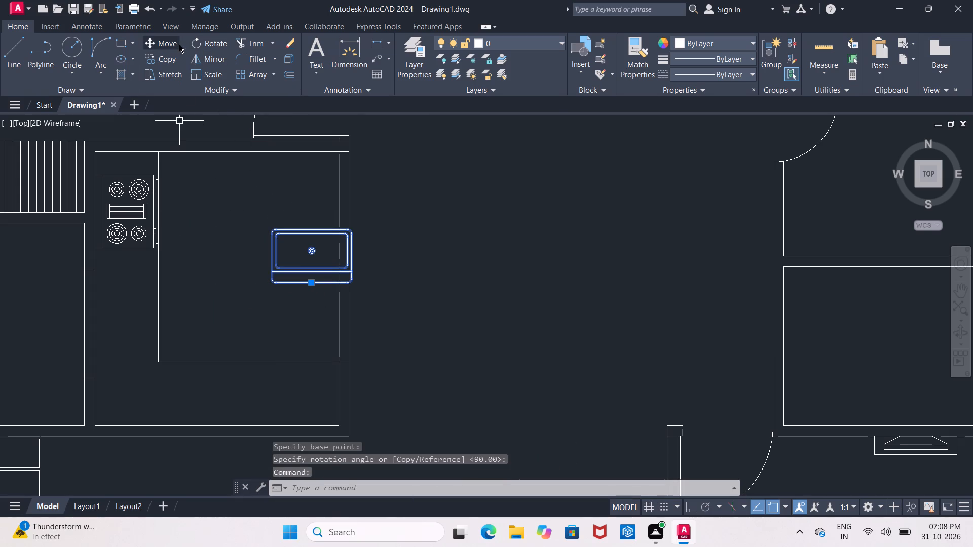
click(179, 44)
click(529, 301)
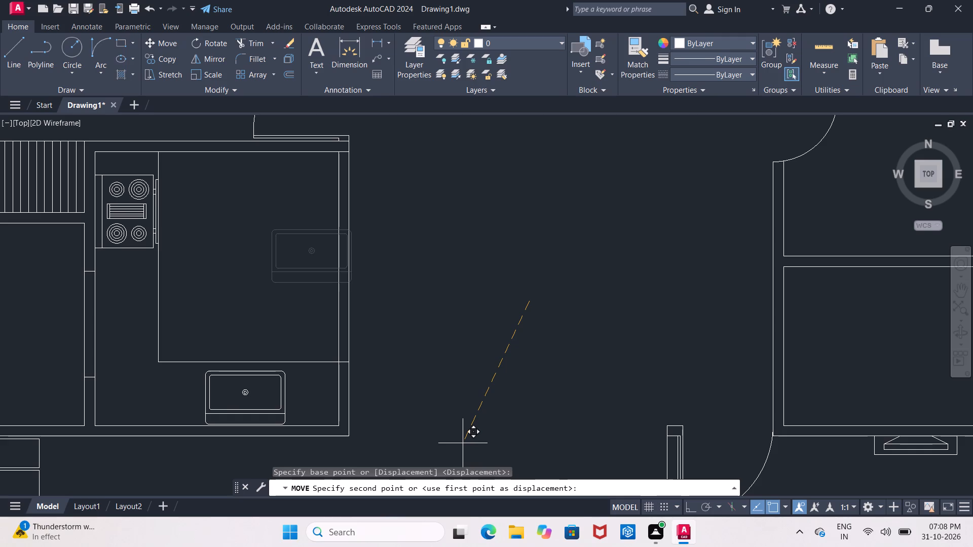
scroll(460, 443, up, 3)
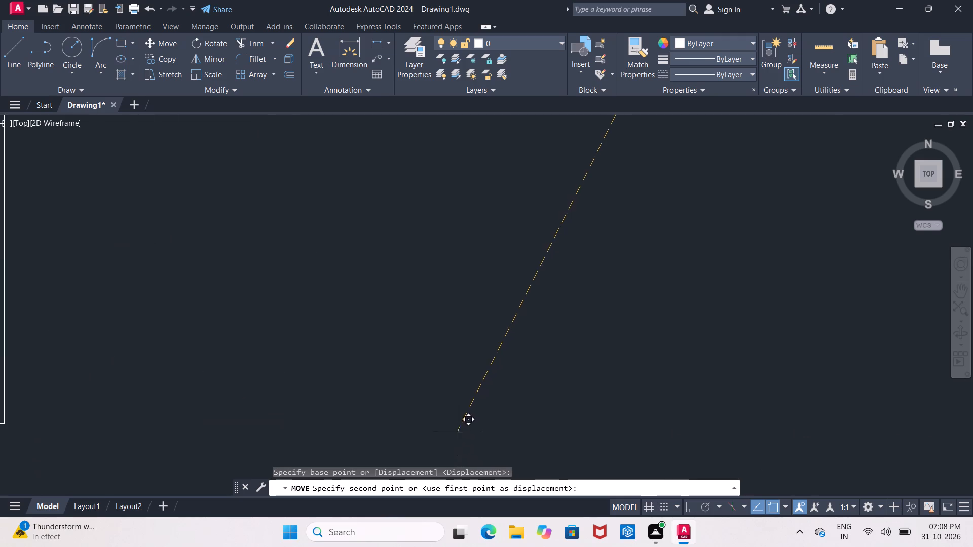
middle_drag(453, 421, 686, 369)
middle_drag(667, 355, 848, 361)
scroll(848, 361, down, 2)
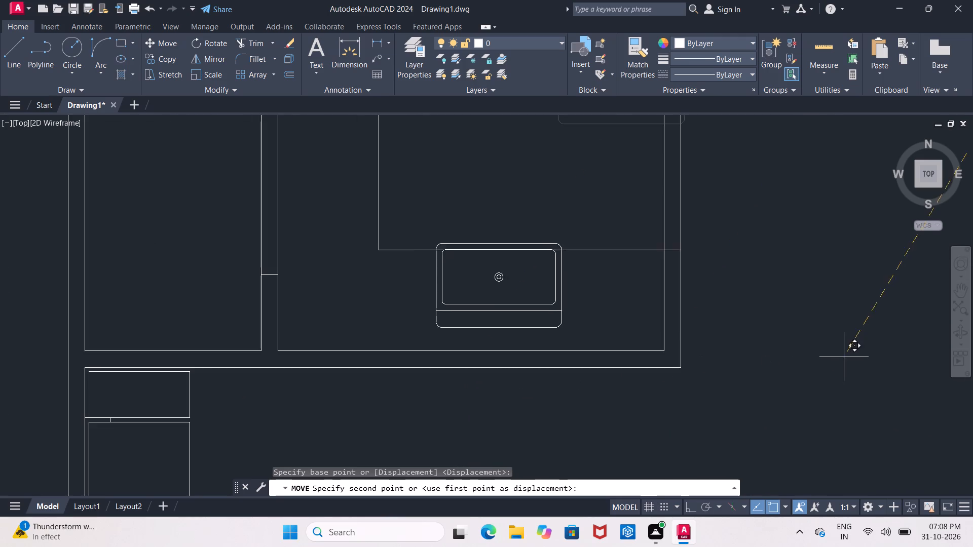
scroll(827, 351, up, 1)
middle_drag(827, 351, 804, 356)
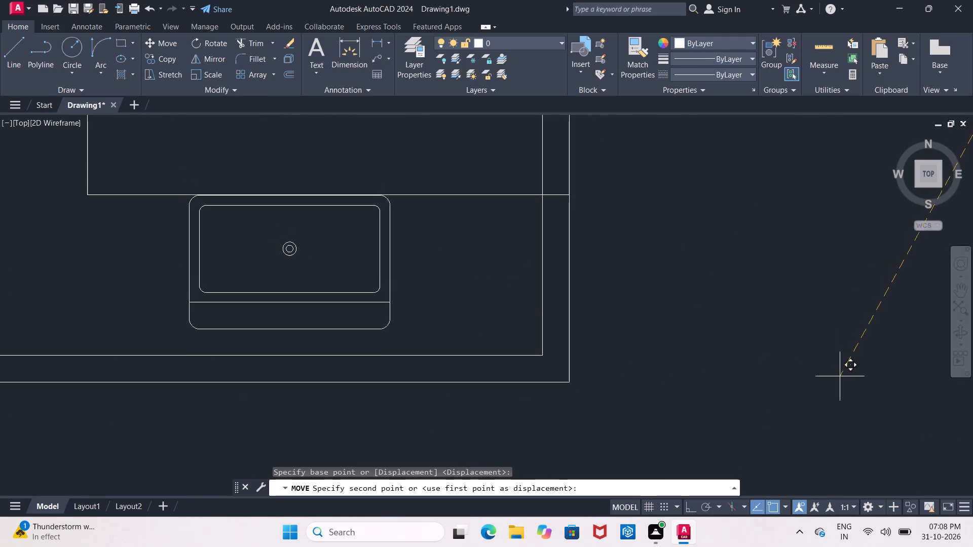
click(844, 403)
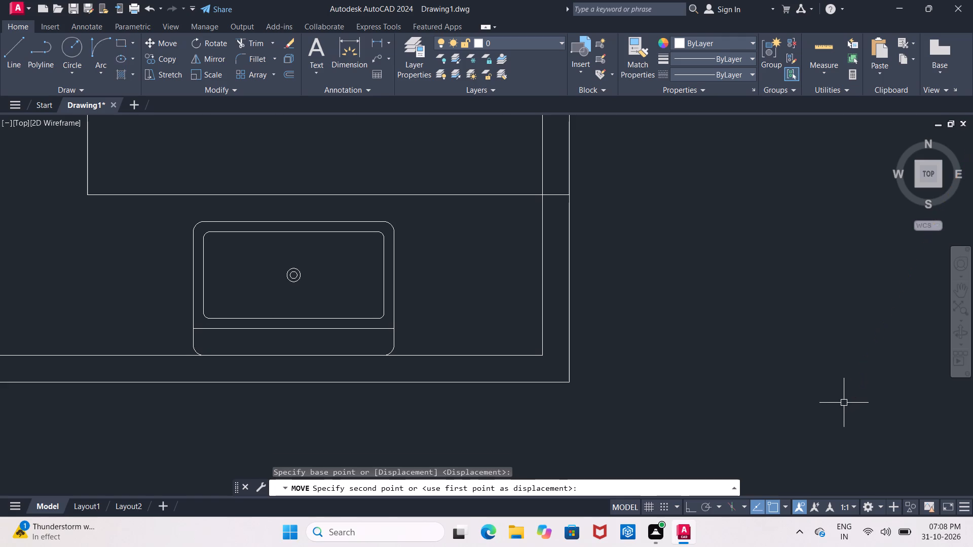
Scale the sink down slightly about its back edge's midpoint on the south wall, so it sits well within the counter's depth.
scroll(351, 329, down, 2)
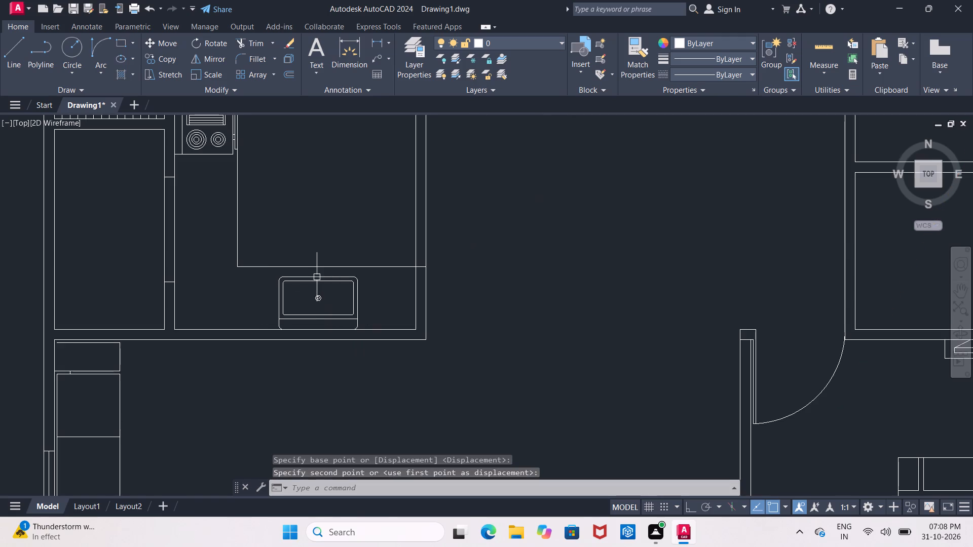
middle_drag(317, 276, 311, 290)
click(310, 287)
click(313, 302)
click(310, 296)
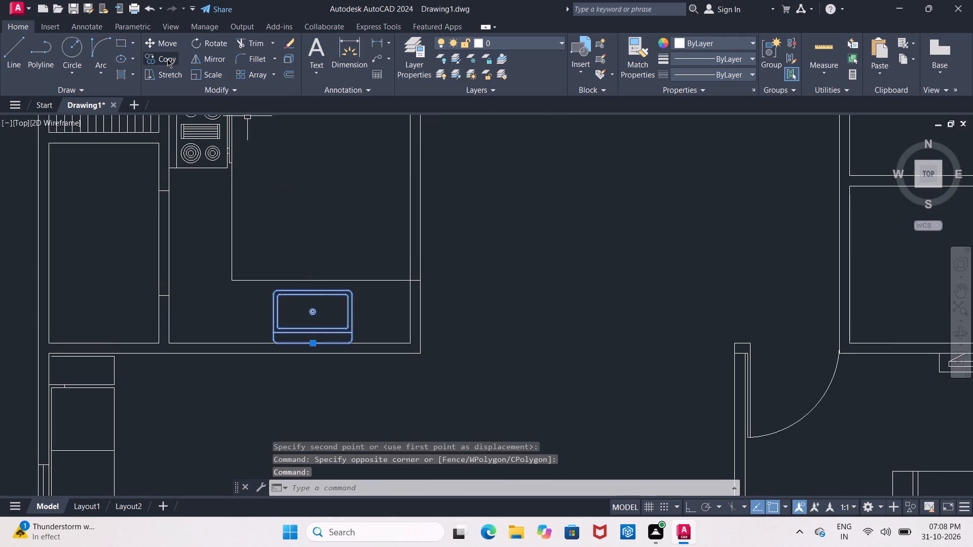
click(195, 73)
scroll(313, 346, up, 2)
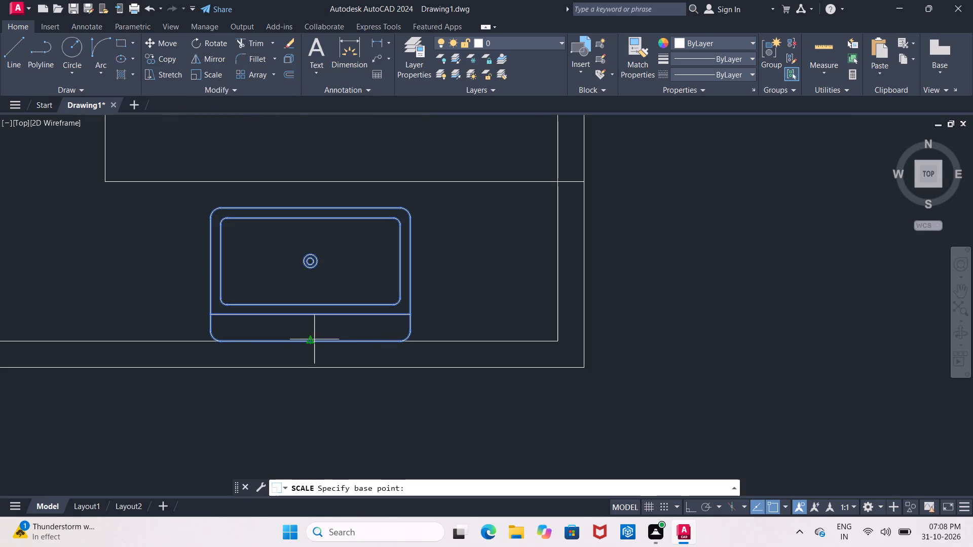
click(311, 341)
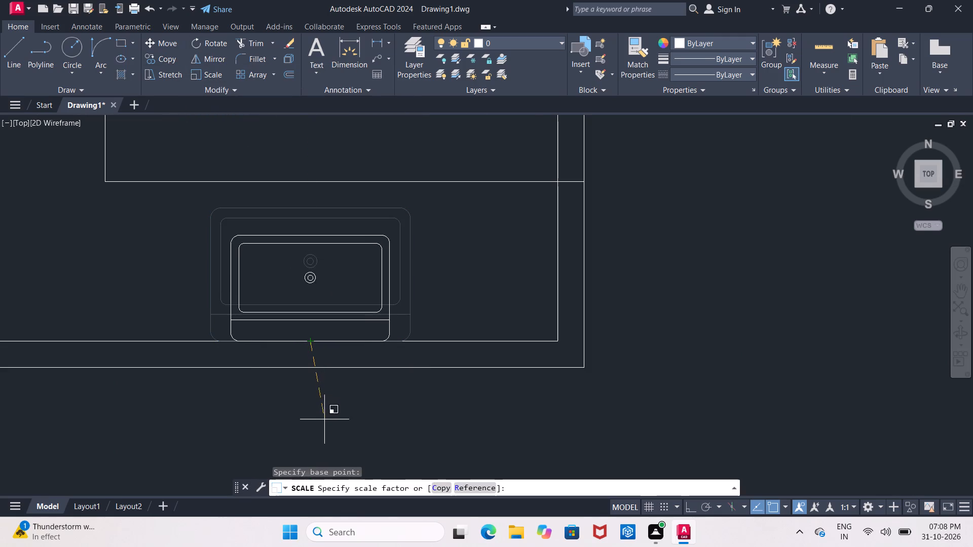
click(339, 449)
scroll(322, 409, down, 3)
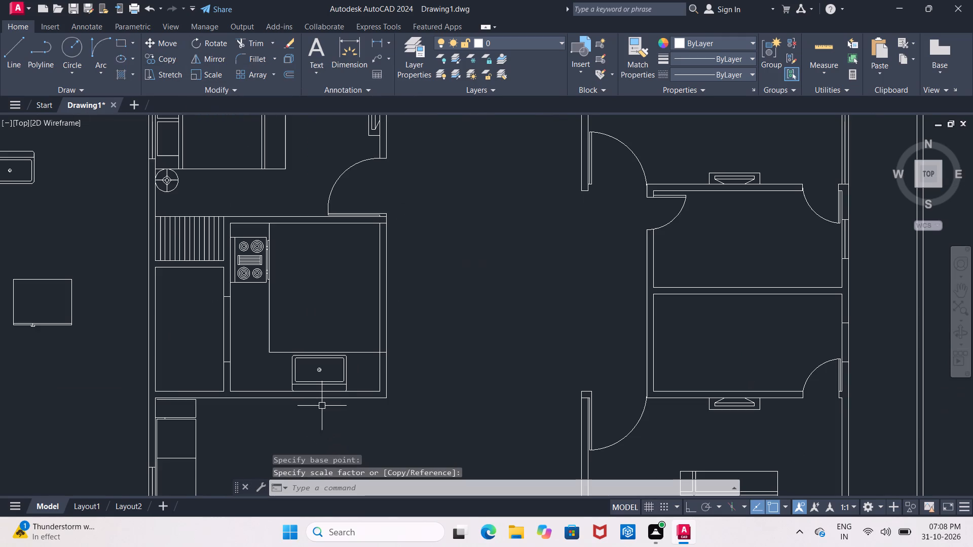
scroll(304, 285, down, 1)
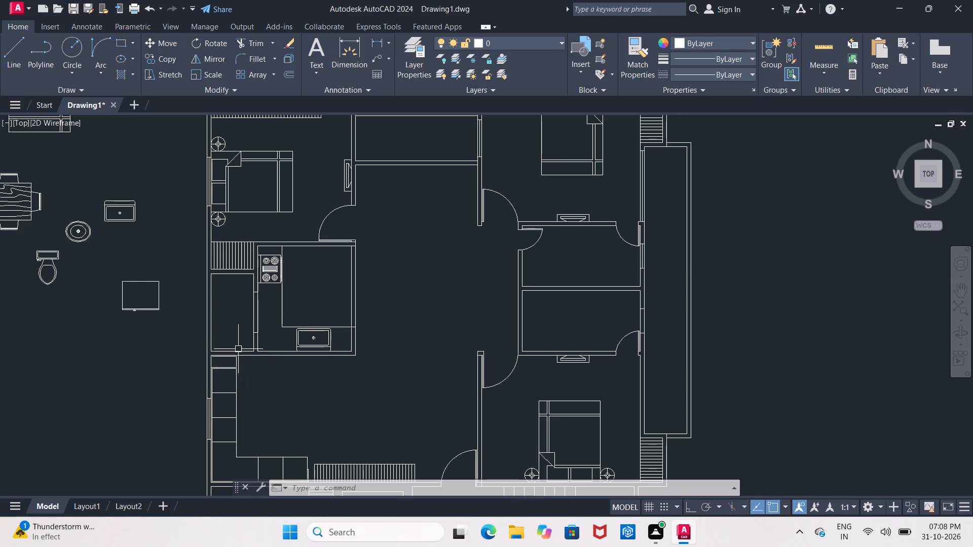
Extend the northernmost seating unit's top edge to the west wall, and the narrow room's west wall line south across its south wall.
scroll(215, 355, up, 2)
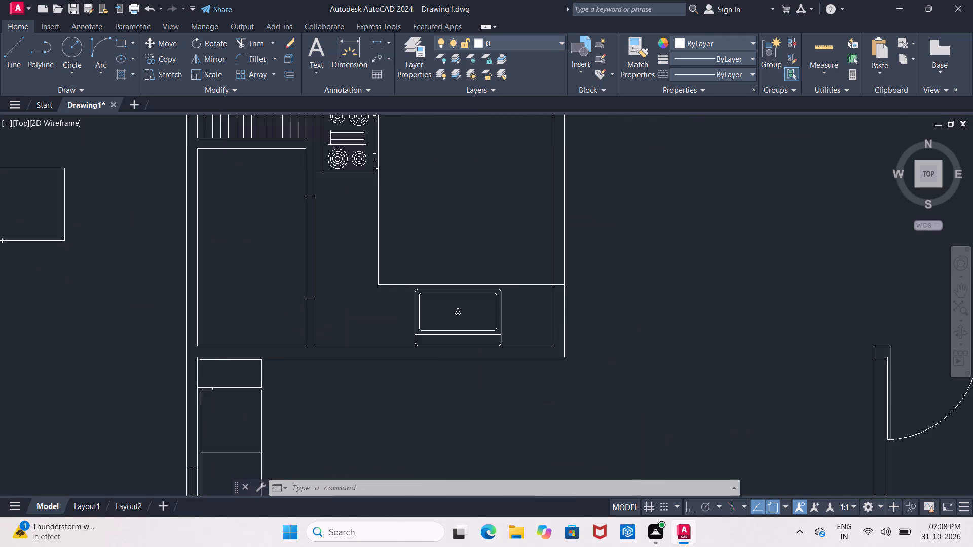
scroll(224, 358, up, 4)
scroll(177, 359, down, 2)
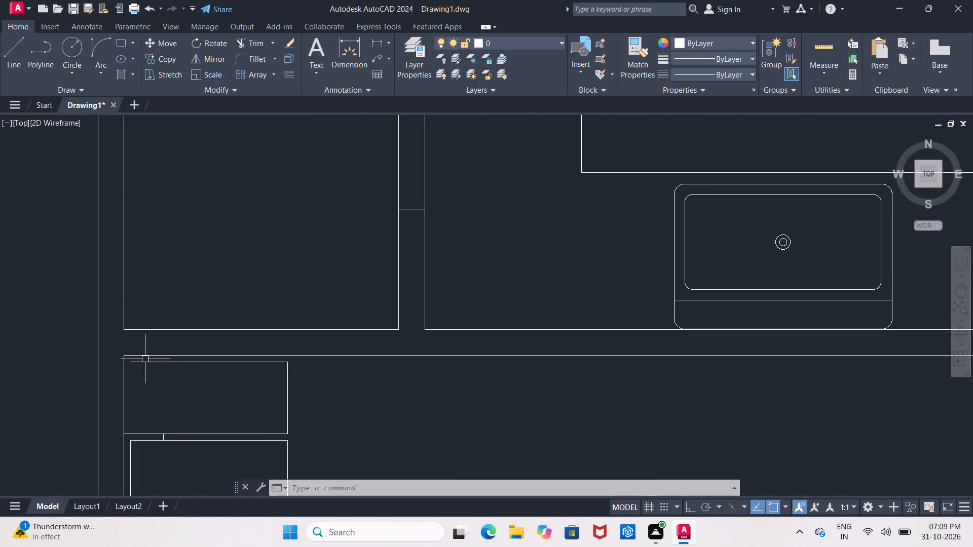
scroll(145, 359, up, 1)
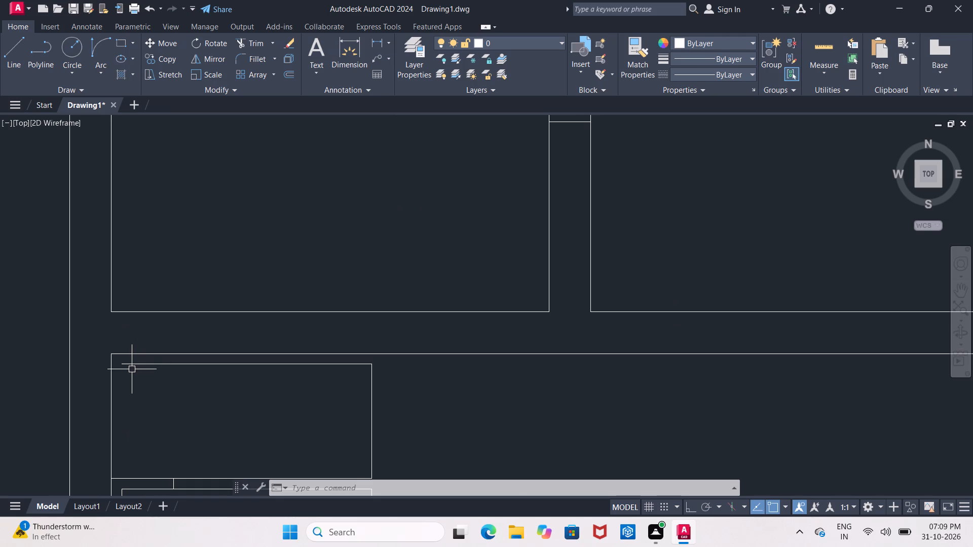
scroll(132, 369, up, 2)
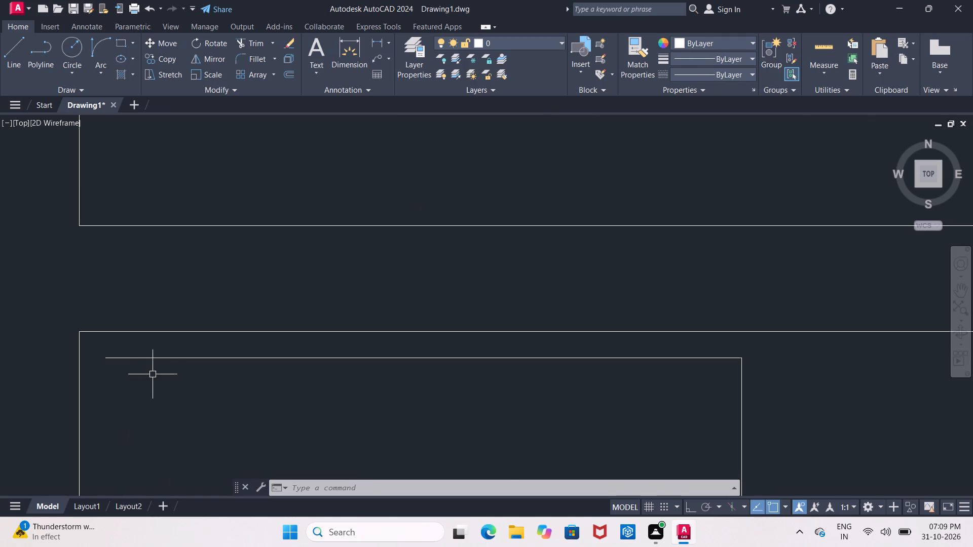
key(e)
text(X)
key(space)
key(space)
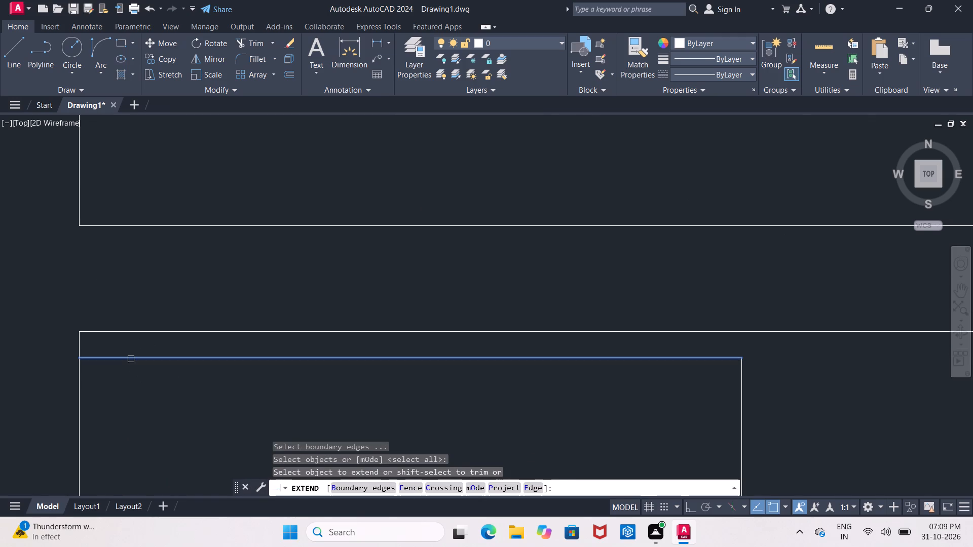
click(131, 359)
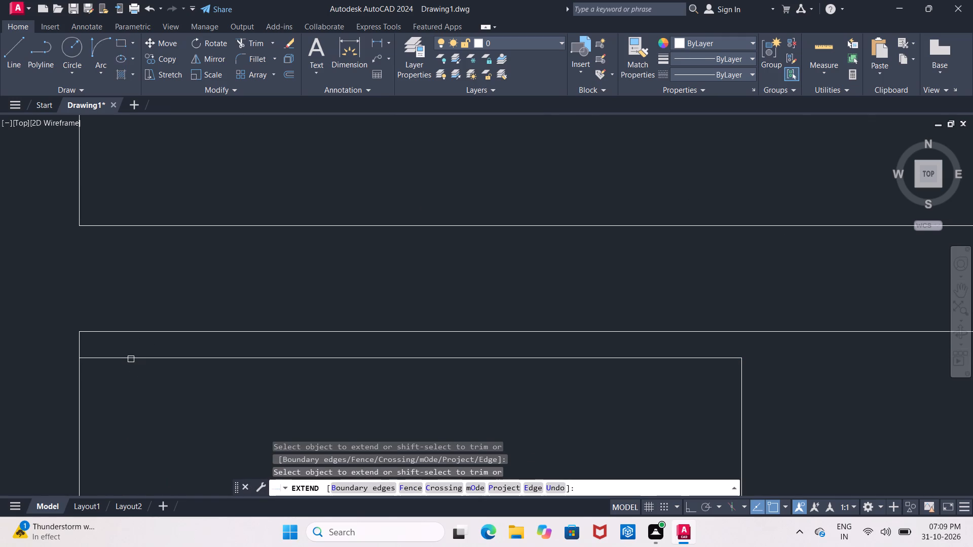
click(80, 215)
key(Escape)
Offset the extended west wall line 1' to the east, across the narrow room's south wall.
key(o)
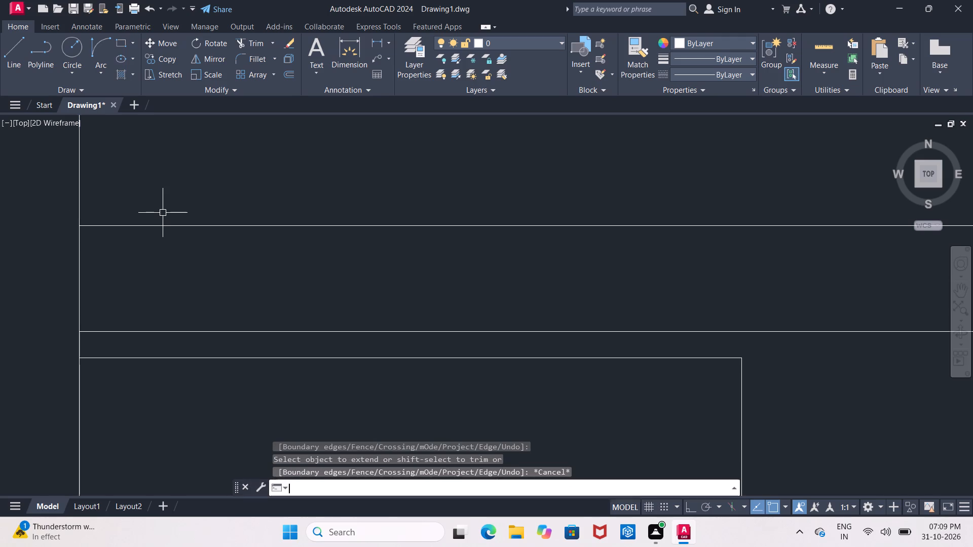
key(Return)
text(1')
key(Return)
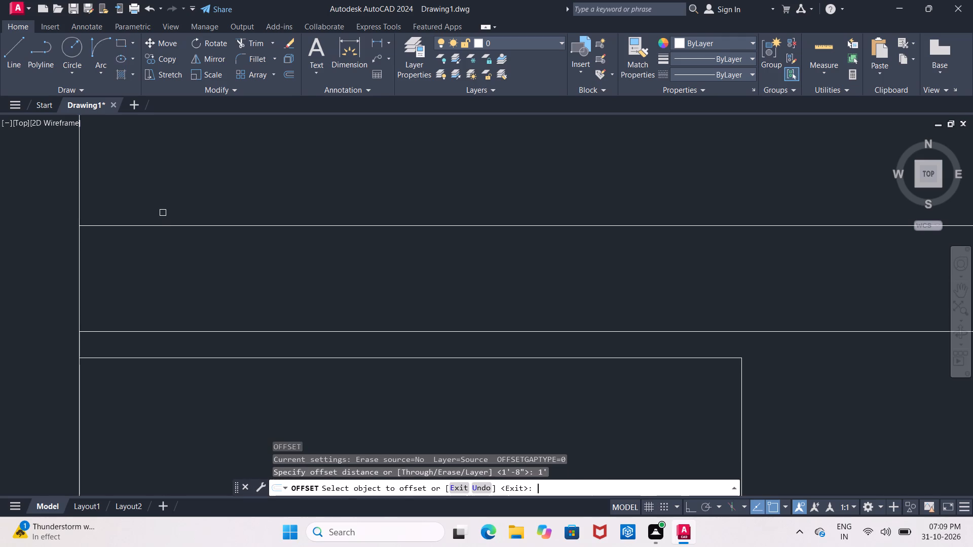
click(80, 292)
click(218, 300)
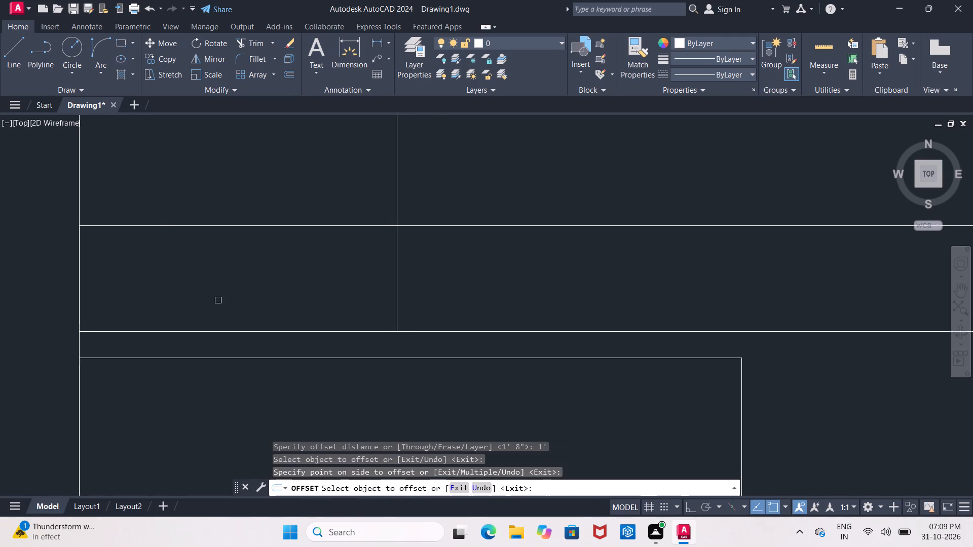
key(Escape)
Trim the offset line's part inside the narrow room, leaving only the short segment across the south wall's thickness.
text(TR)
key(space)
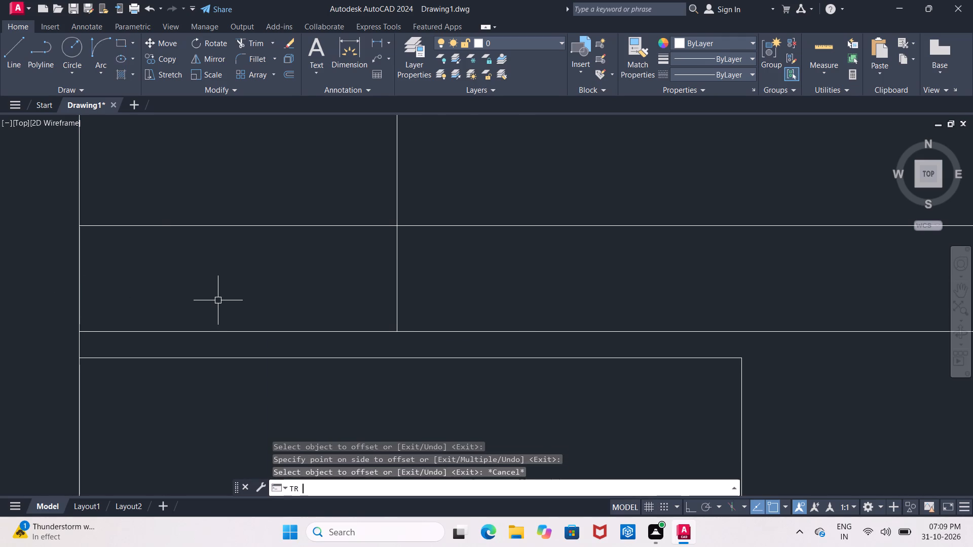
key(space)
click(394, 216)
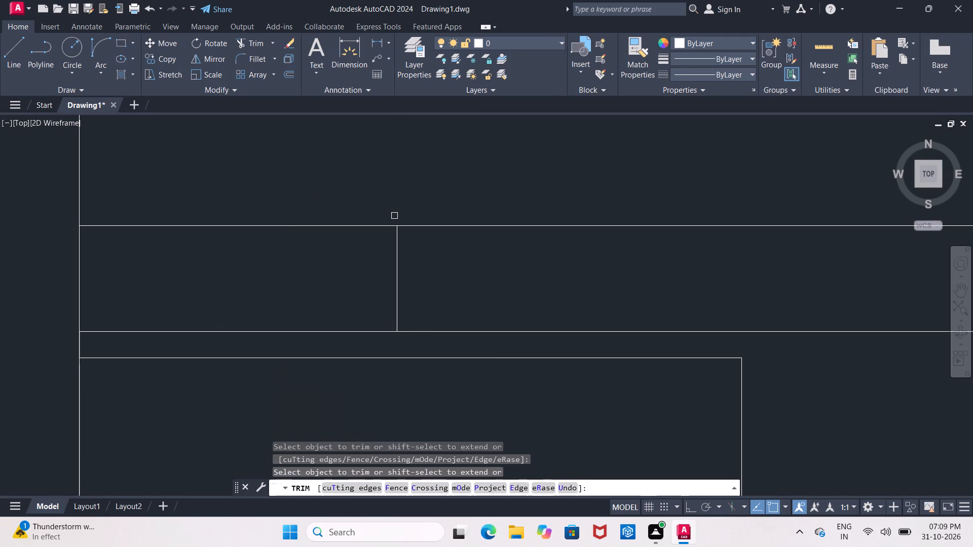
scroll(379, 204, down, 3)
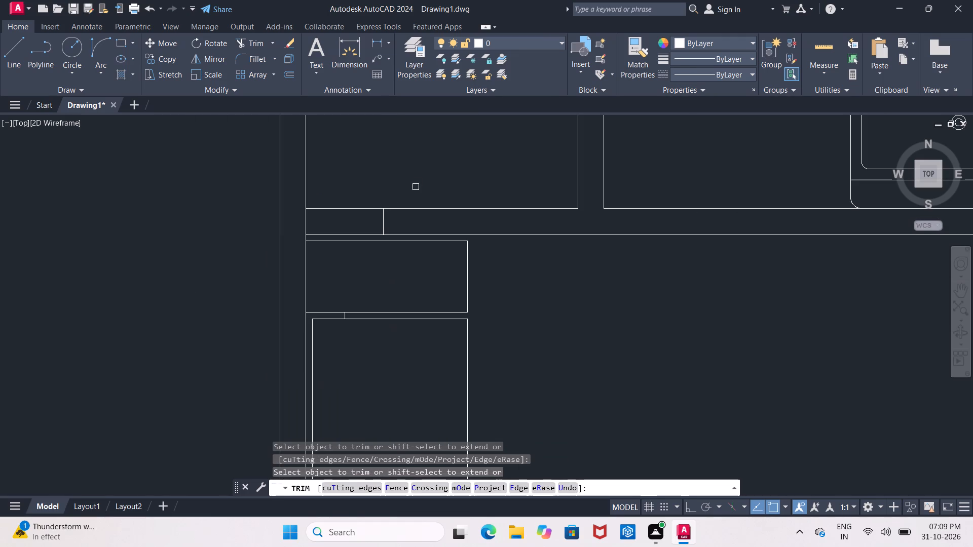
middle_drag(416, 187, 303, 208)
middle_drag(407, 194, 335, 210)
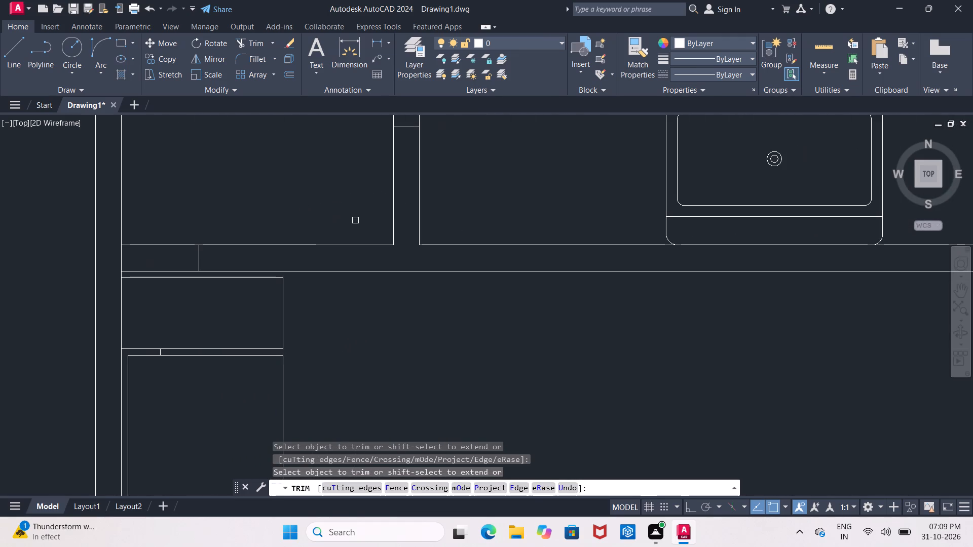
Extend the narrow room's east wall line south across the thickness of its south wall.
shift+click(393, 217)
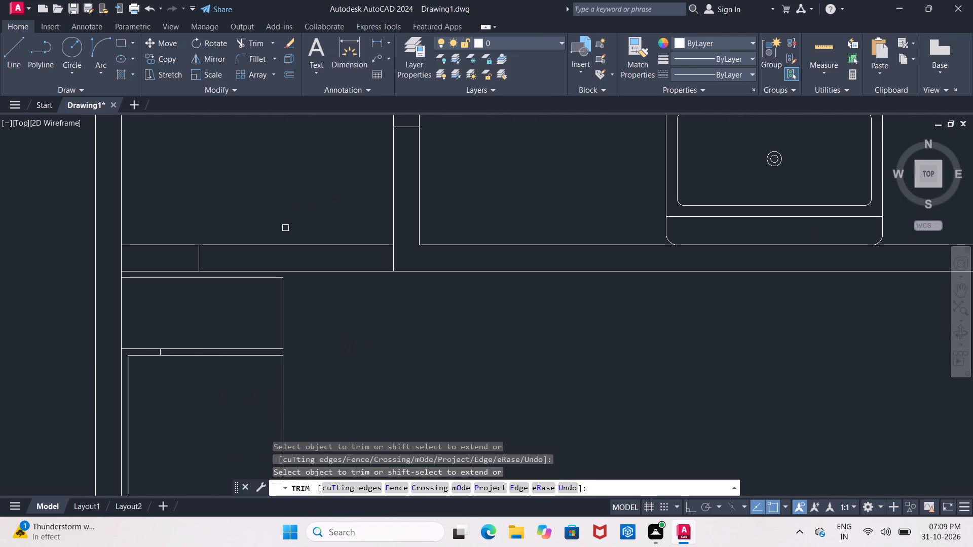
key(Escape)
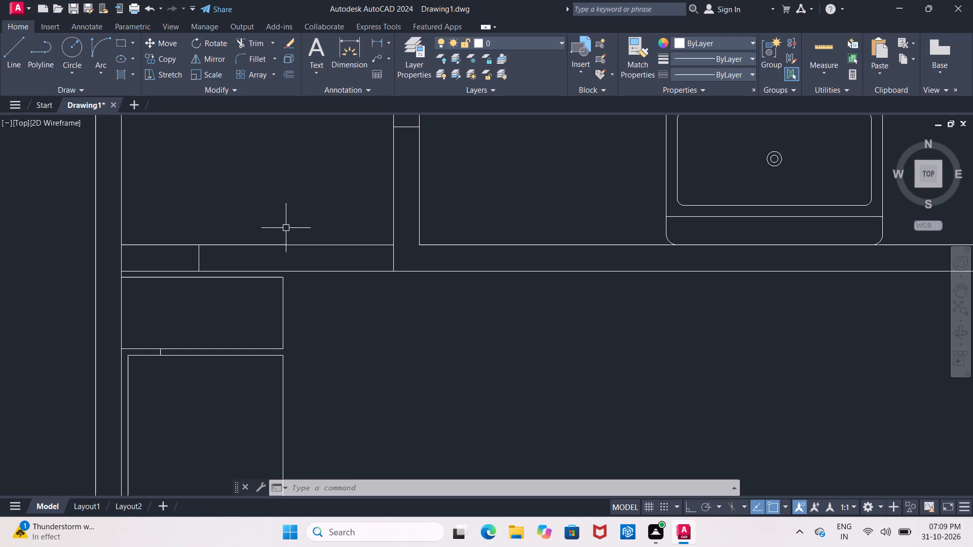
Move the refrigerator symbol from outside the plan into the kitchen's northeast inner corner.
scroll(295, 244, down, 3)
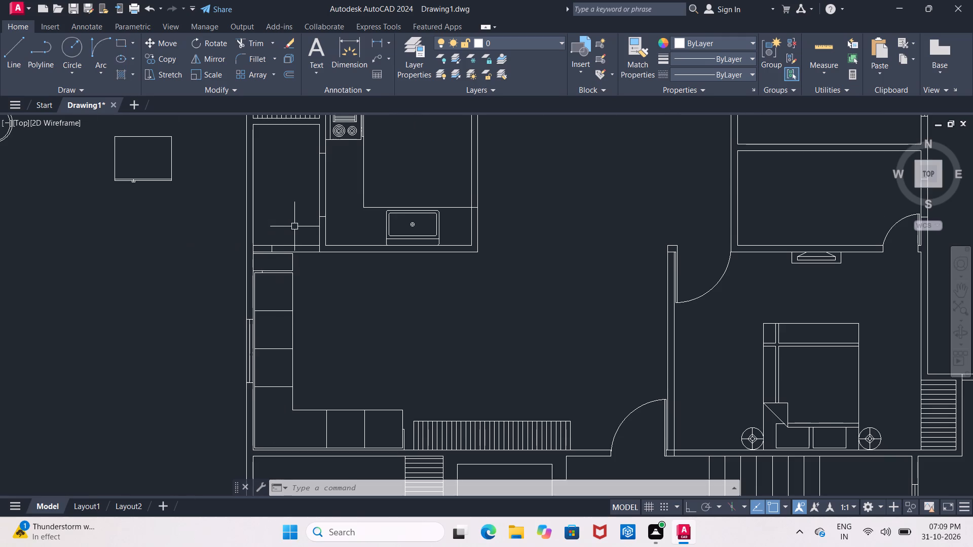
middle_drag(328, 196, 219, 374)
key(Escape)
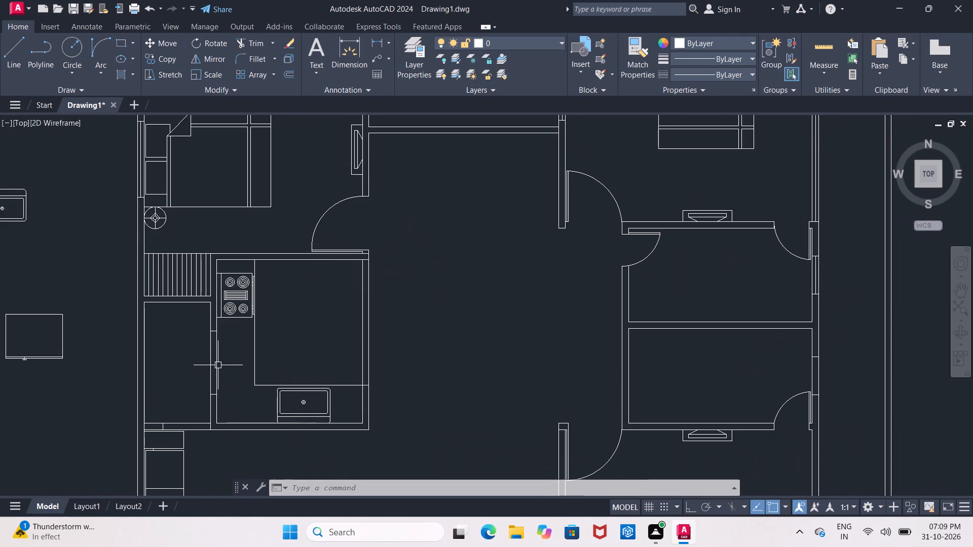
middle_click(60, 304)
click(59, 314)
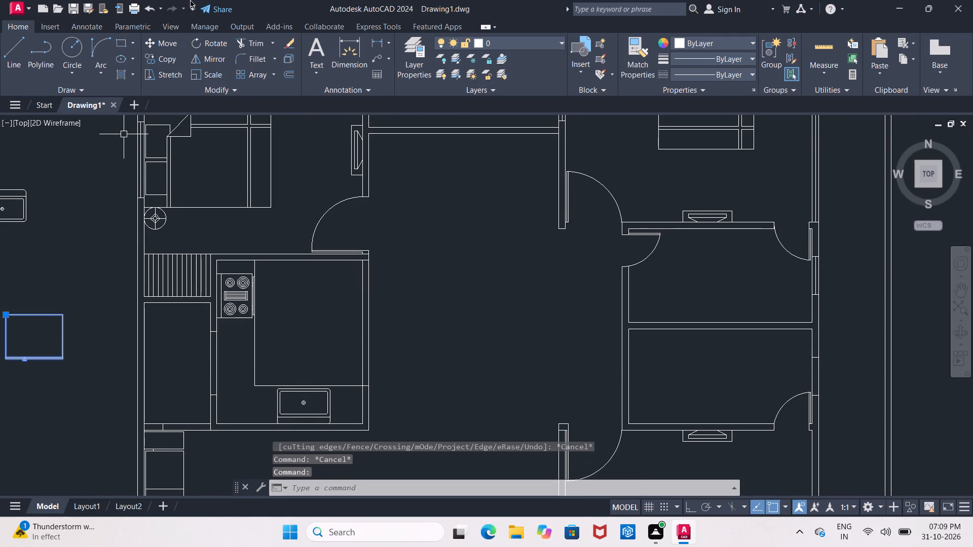
click(160, 43)
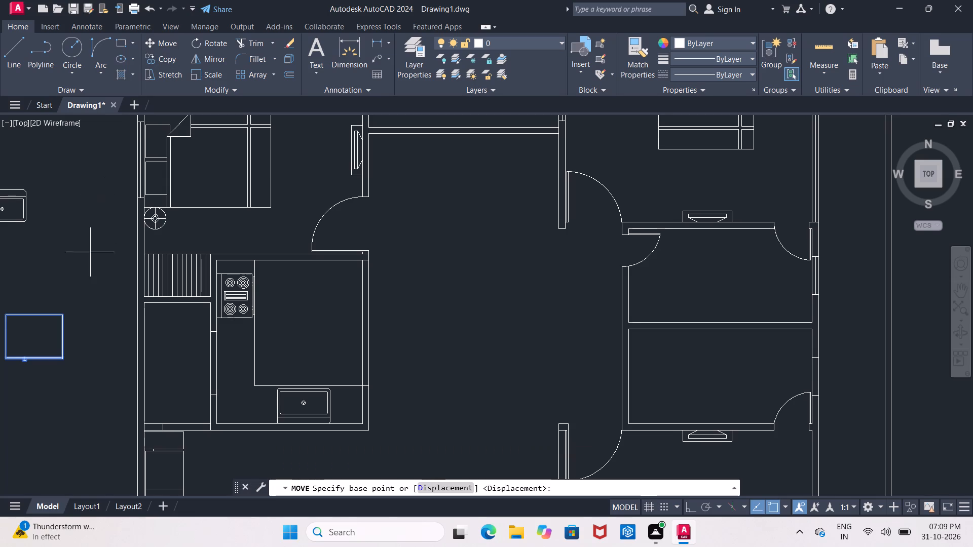
click(61, 319)
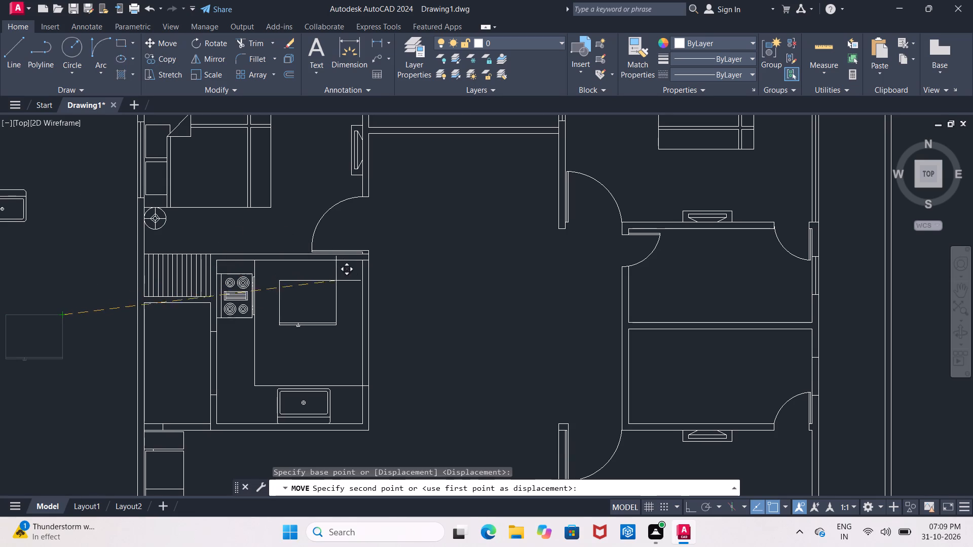
scroll(356, 286, up, 2)
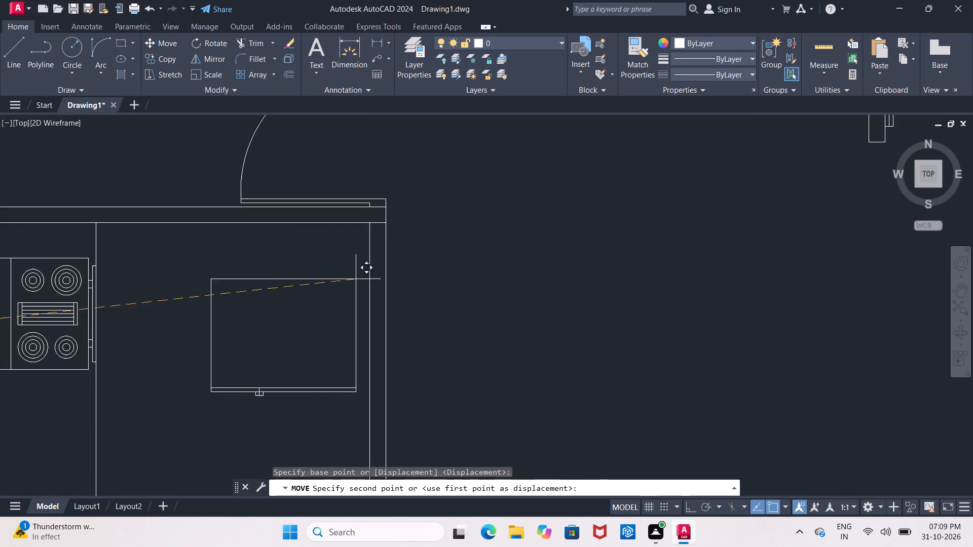
click(368, 223)
Draw a rectangular coffee table in the living room, in front of the L-shaped seating.
scroll(295, 299, down, 2)
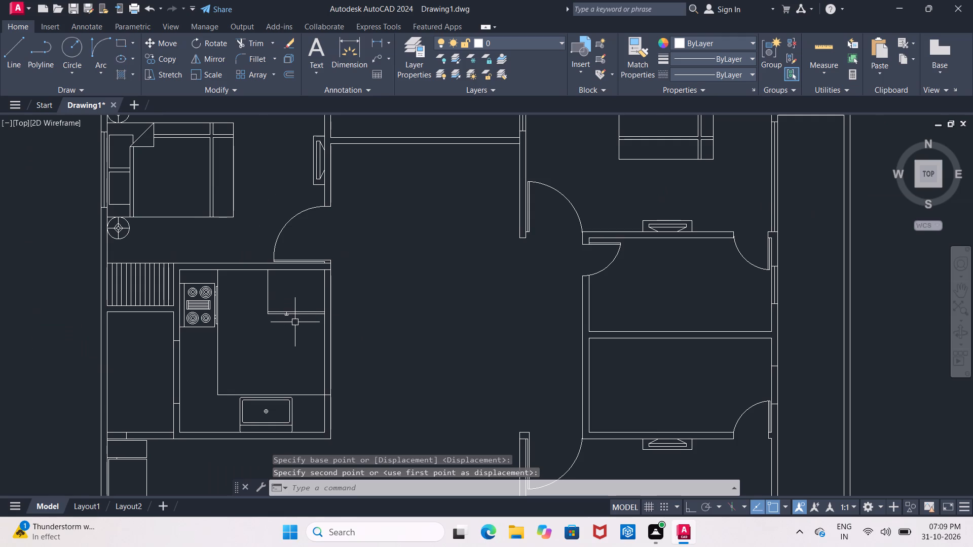
scroll(292, 339, down, 1)
middle_drag(292, 339, 284, 257)
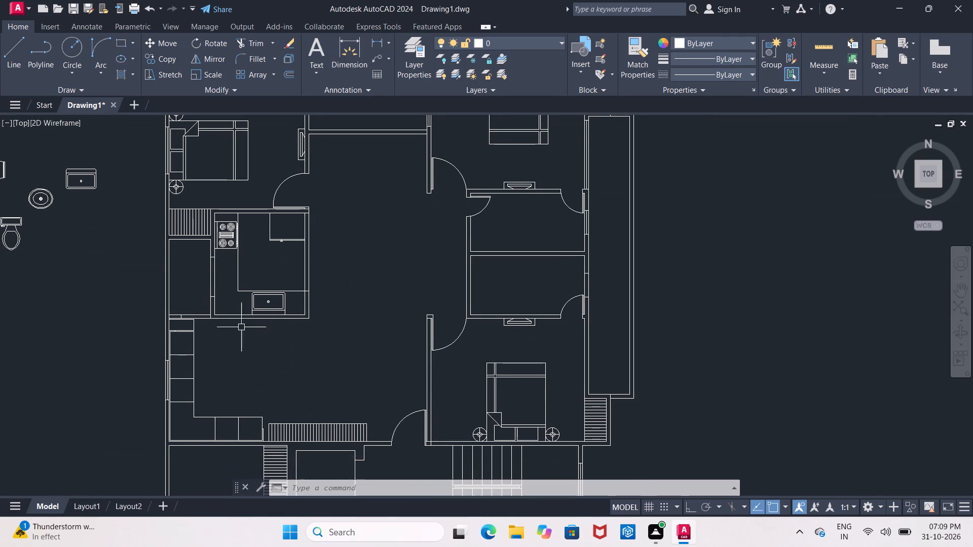
click(122, 45)
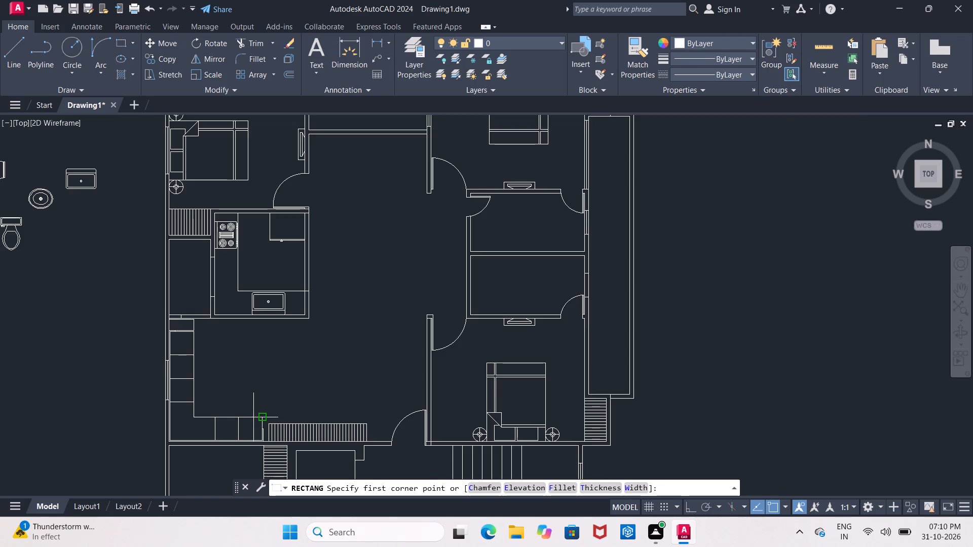
scroll(253, 417, up, 1)
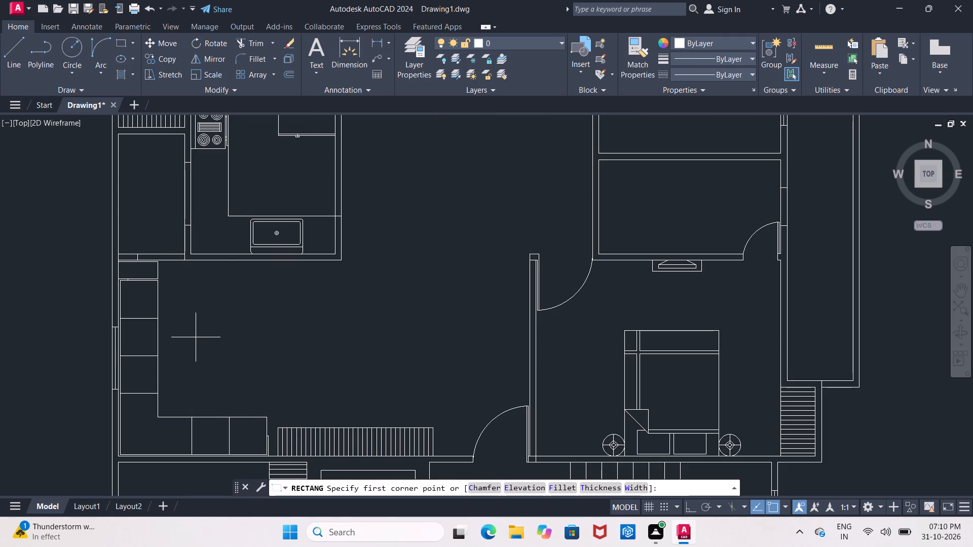
click(190, 328)
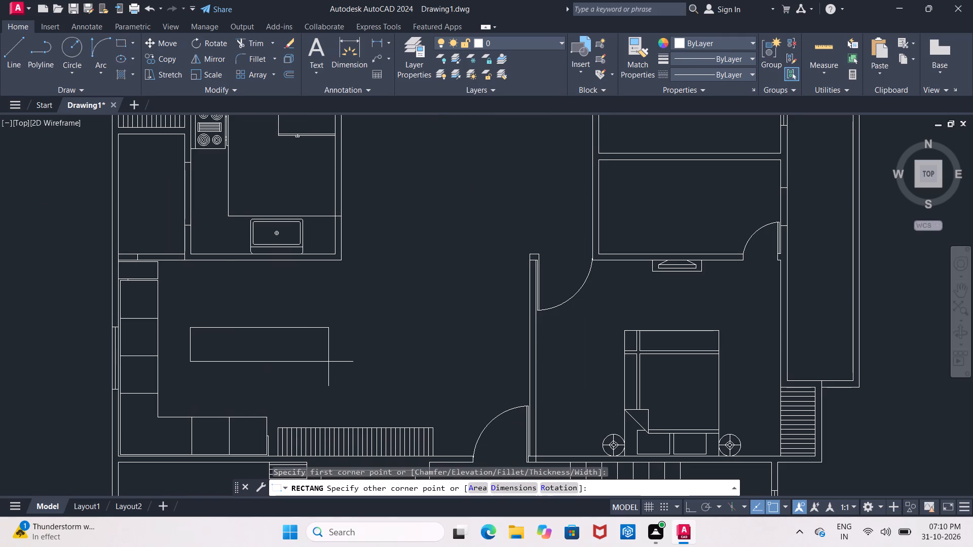
click(276, 371)
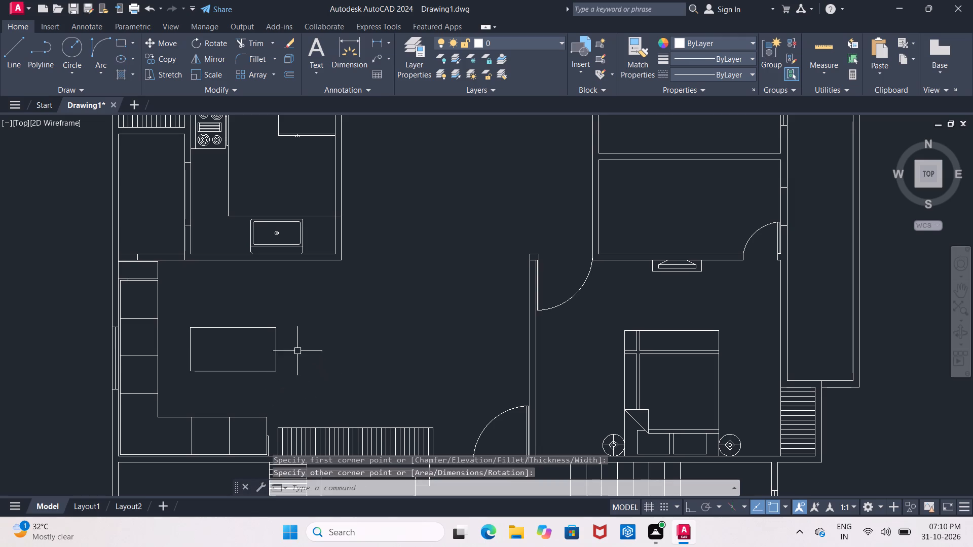
Move the coffee table rectangle slightly to the northwest, toward the seating along the west wall.
click(278, 350)
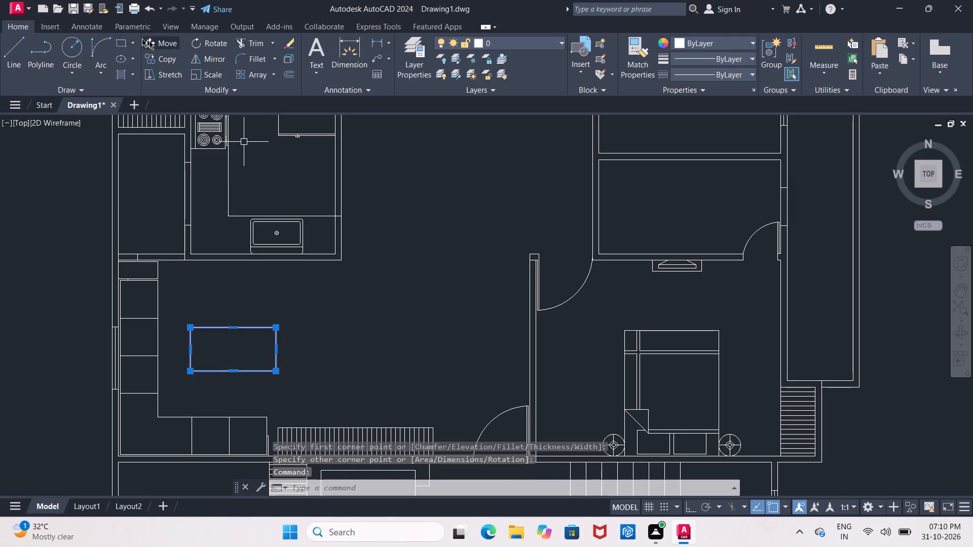
click(153, 42)
click(375, 324)
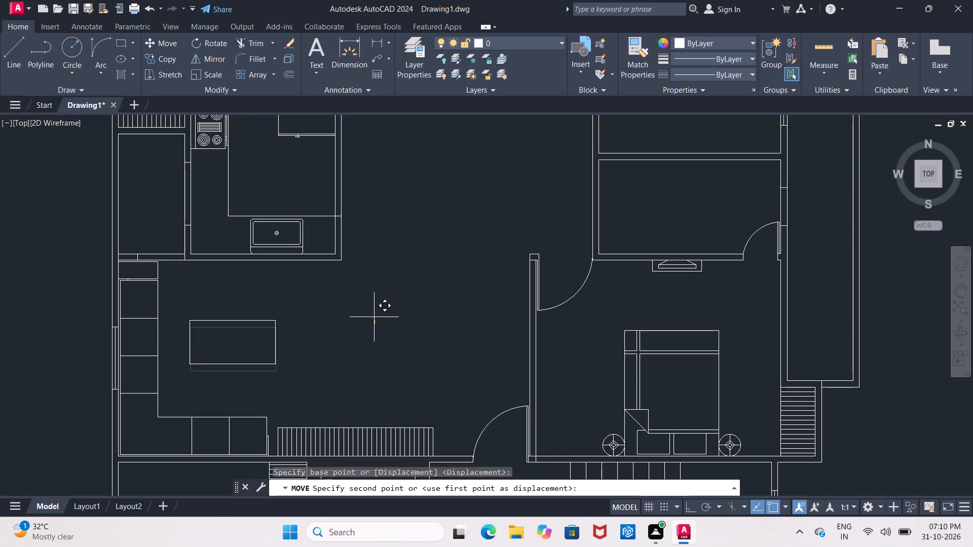
click(369, 321)
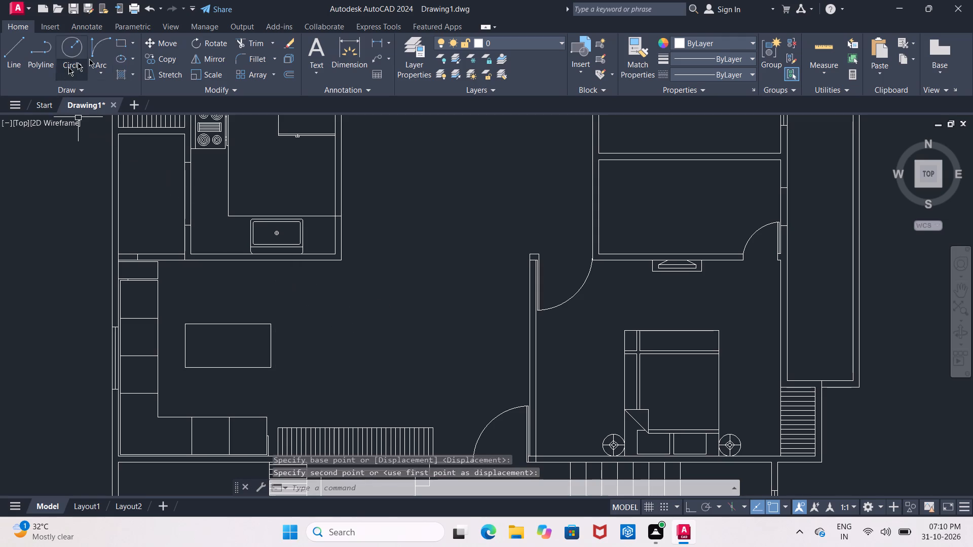
Draw a smaller, chair-sized rectangle in the living room, northeast of the coffee table.
drag(123, 49, 126, 57)
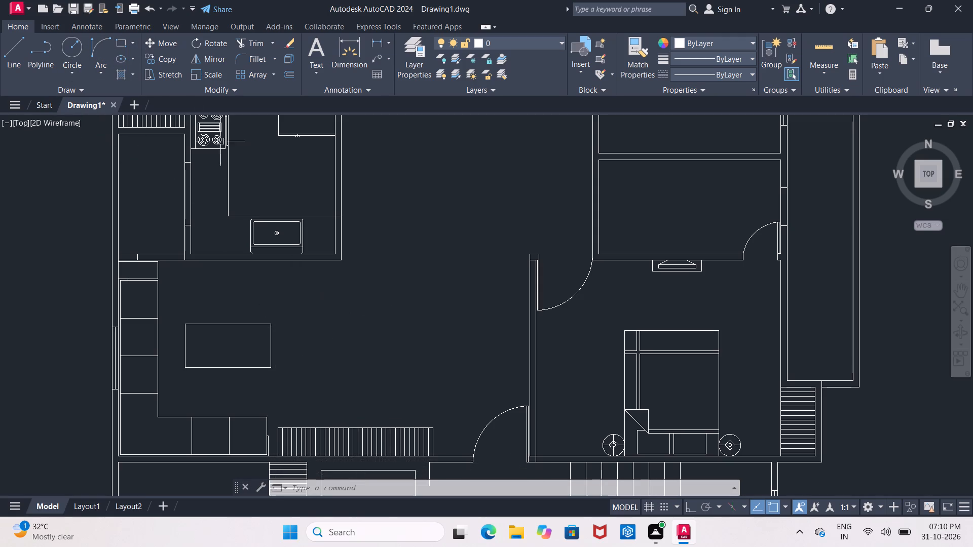
click(121, 41)
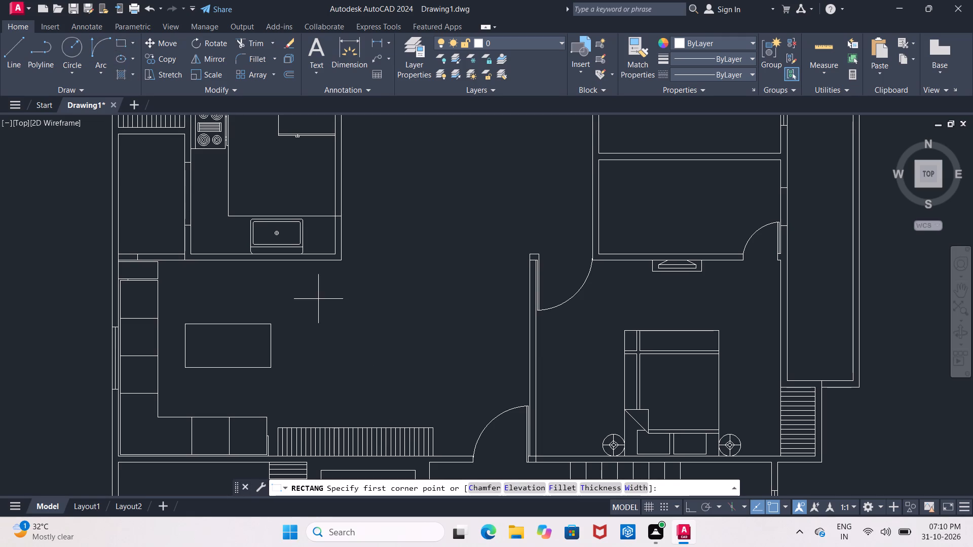
click(344, 287)
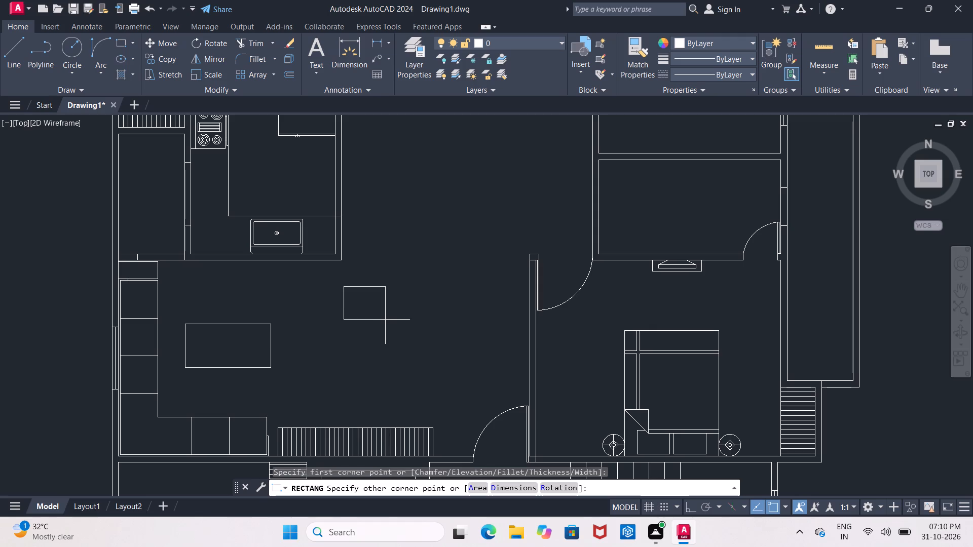
click(385, 320)
Copy the chair rectangle straight south by about 4'-3" with Ortho on.
middle_drag(381, 365, 316, 353)
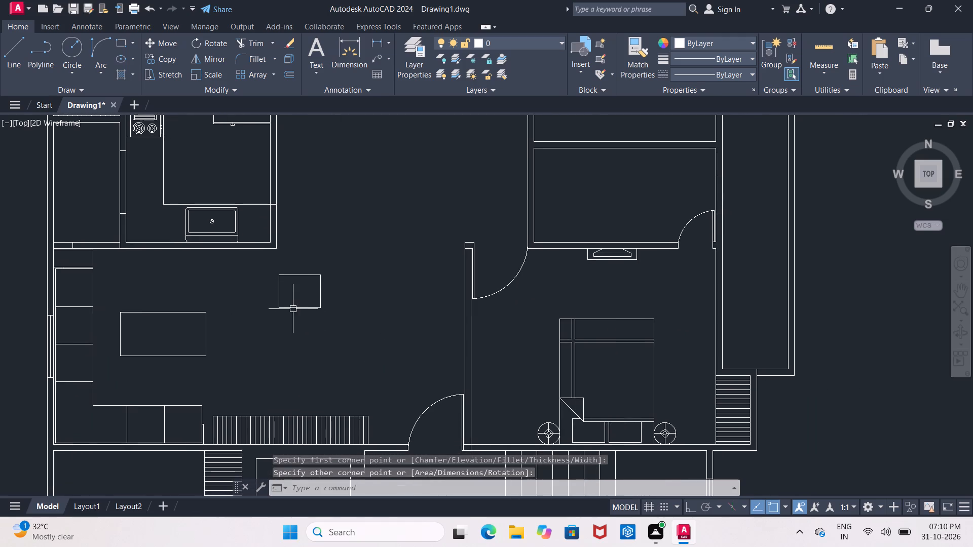
click(293, 309)
click(151, 60)
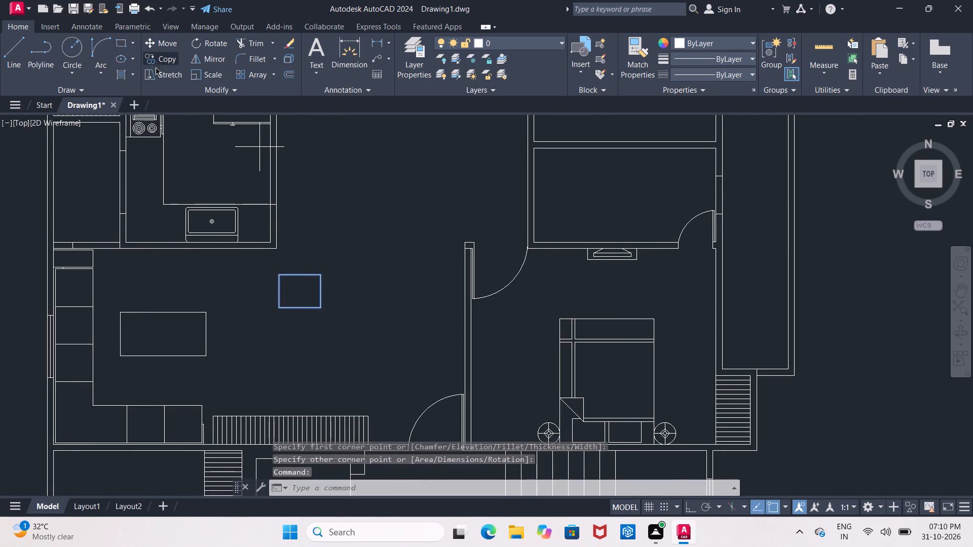
click(365, 290)
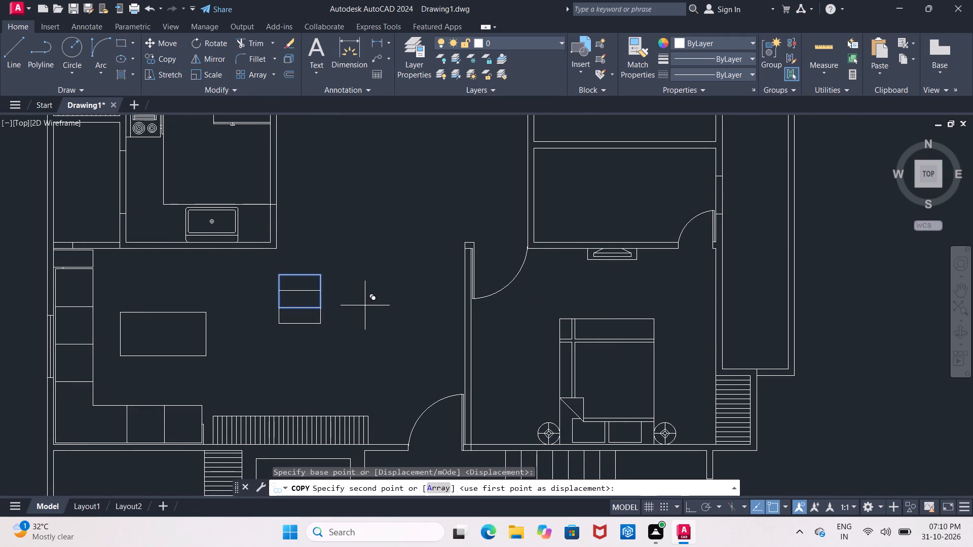
click(689, 510)
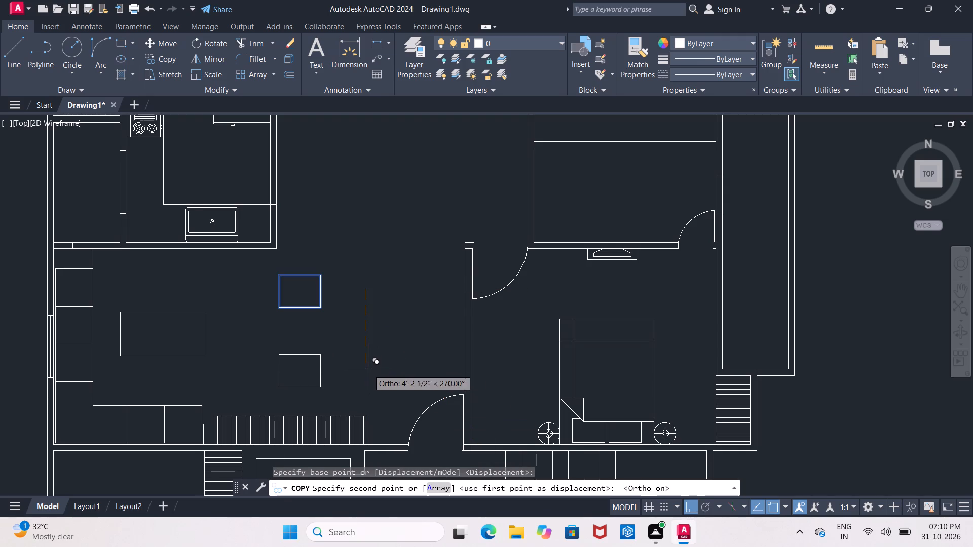
click(368, 370)
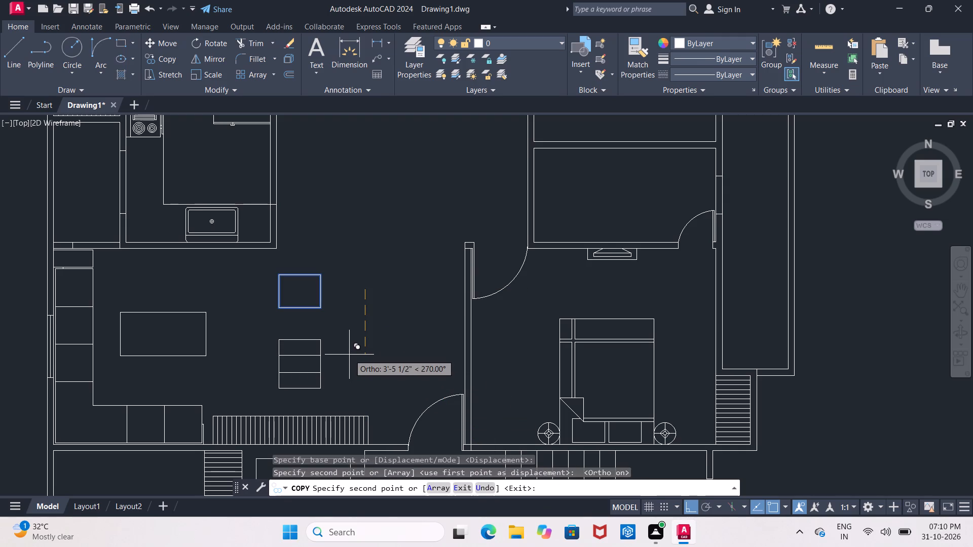
key(Escape)
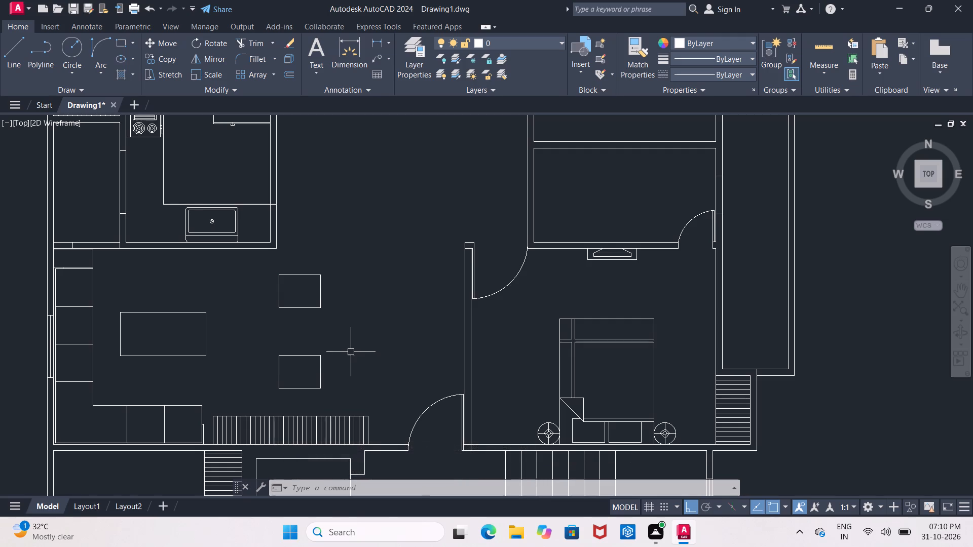
Trim away the short line crossing the wall near its north end, beside the southeast bedroom's entrance door.
scroll(487, 272, up, 1)
middle_drag(499, 231, 401, 245)
scroll(364, 262, up, 2)
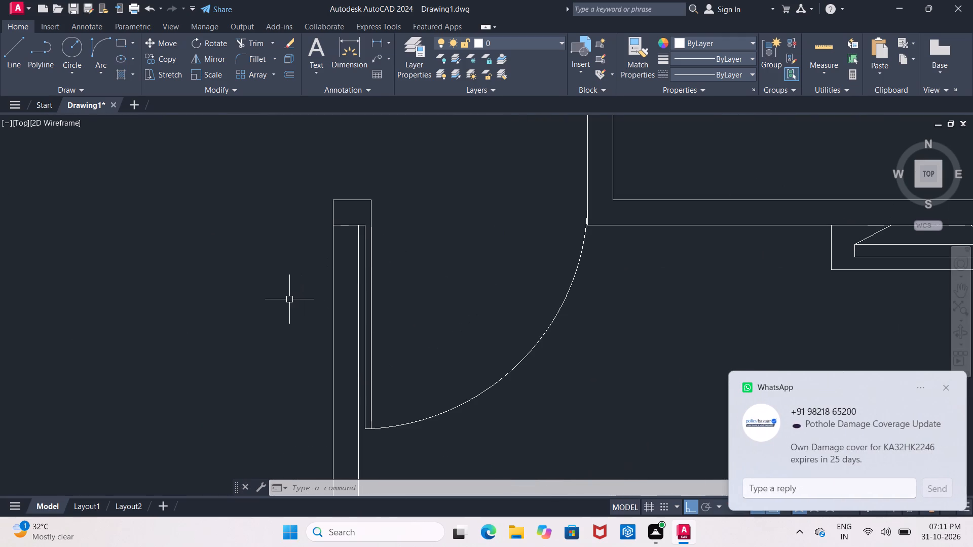
text(TR)
key(space)
key(space)
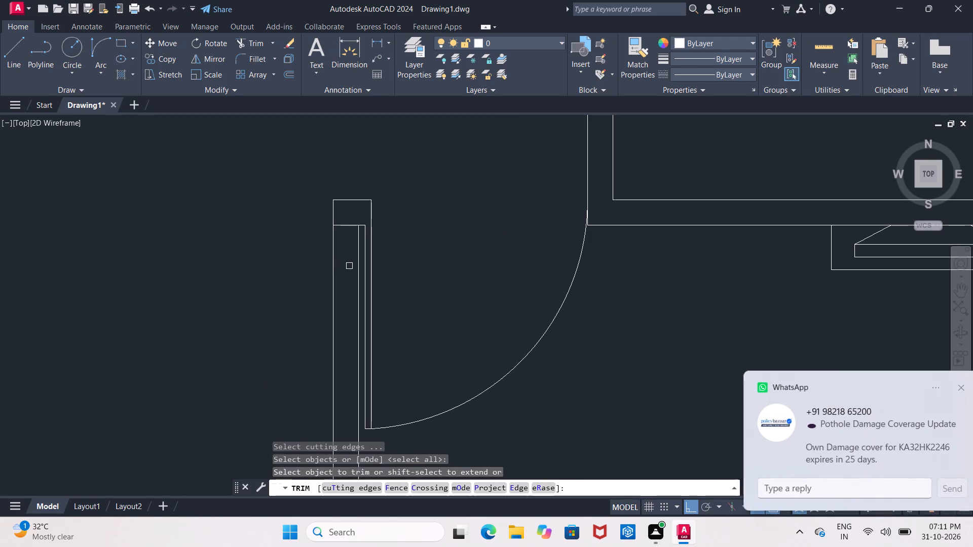
scroll(352, 266, up, 1)
click(336, 202)
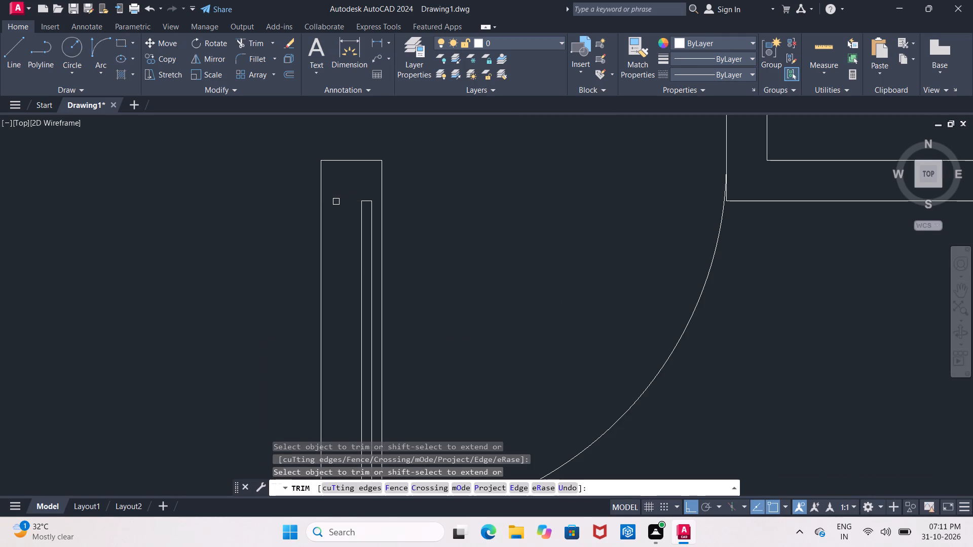
scroll(336, 202, down, 2)
key(Escape)
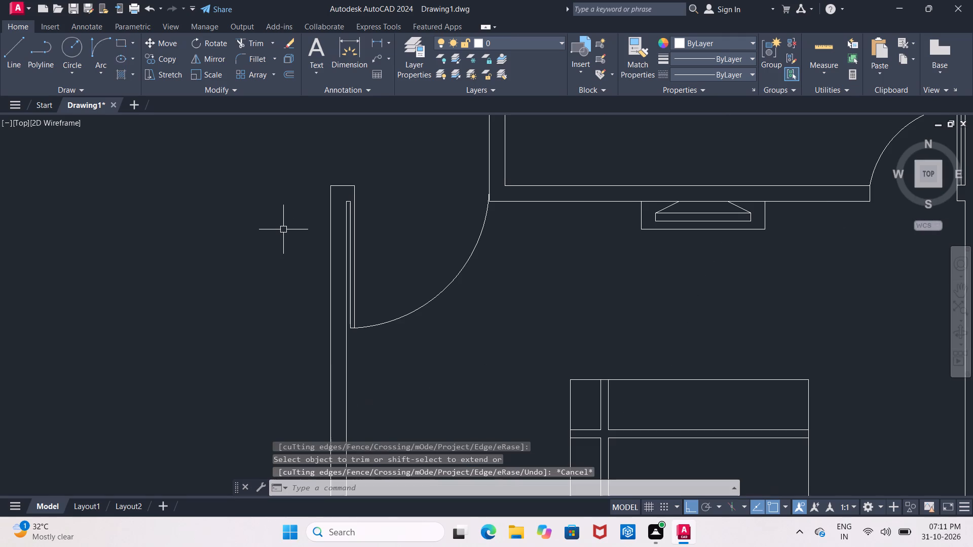
Offset the west face of the wall between the living room and southeast bedroom 3' to the west.
key(o)
key(Return)
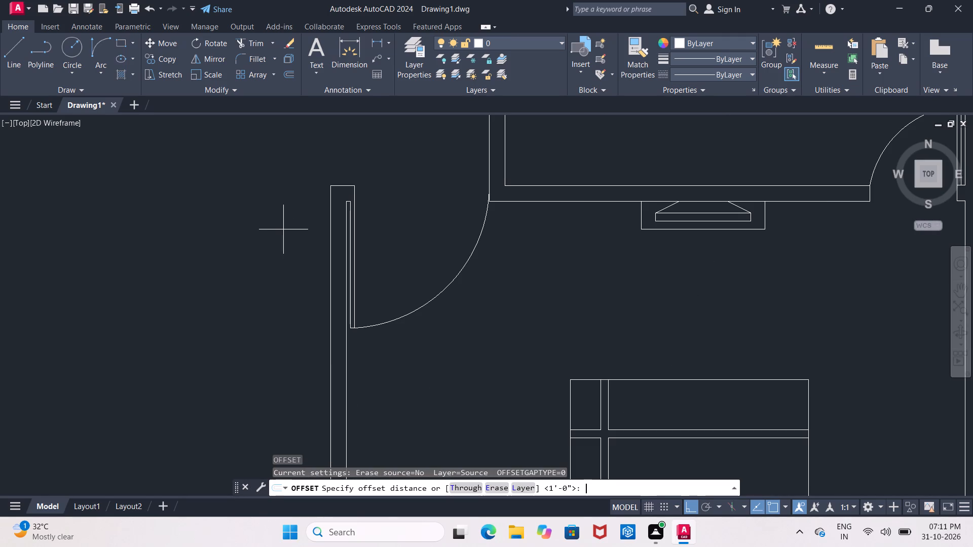
text(3')
key(Return)
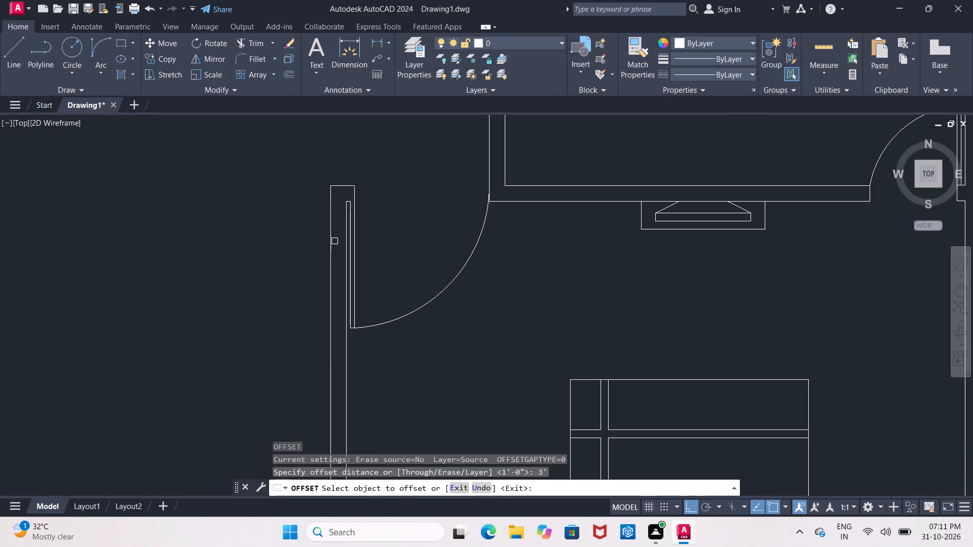
click(330, 253)
click(302, 259)
scroll(296, 257, down, 2)
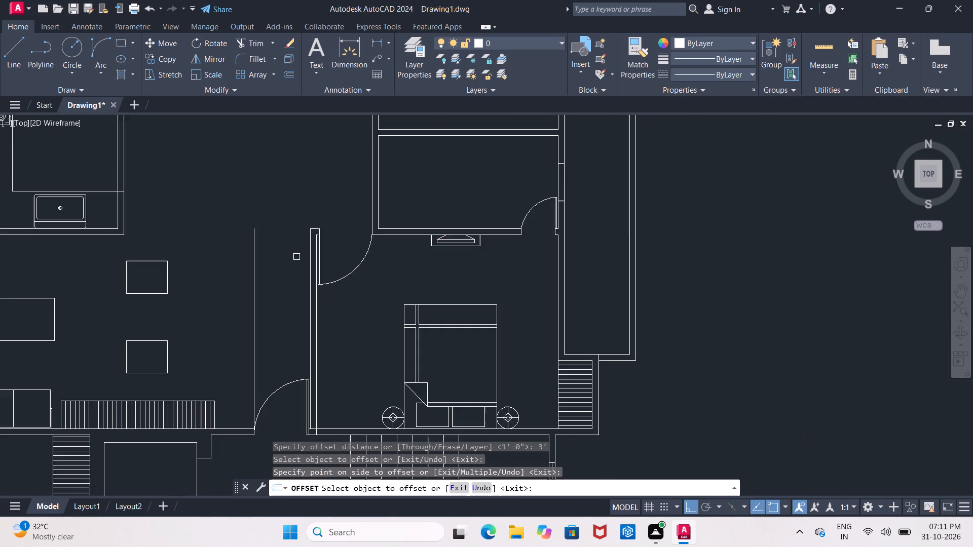
scroll(295, 259, down, 1)
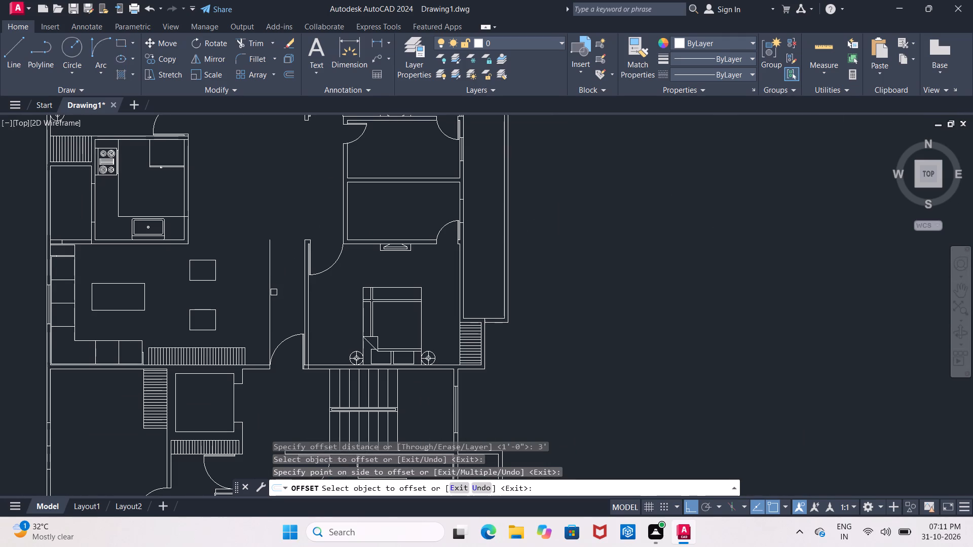
key(Escape)
Erase the line offset 3' west of the wall between the living room and southeast bedroom.
click(269, 301)
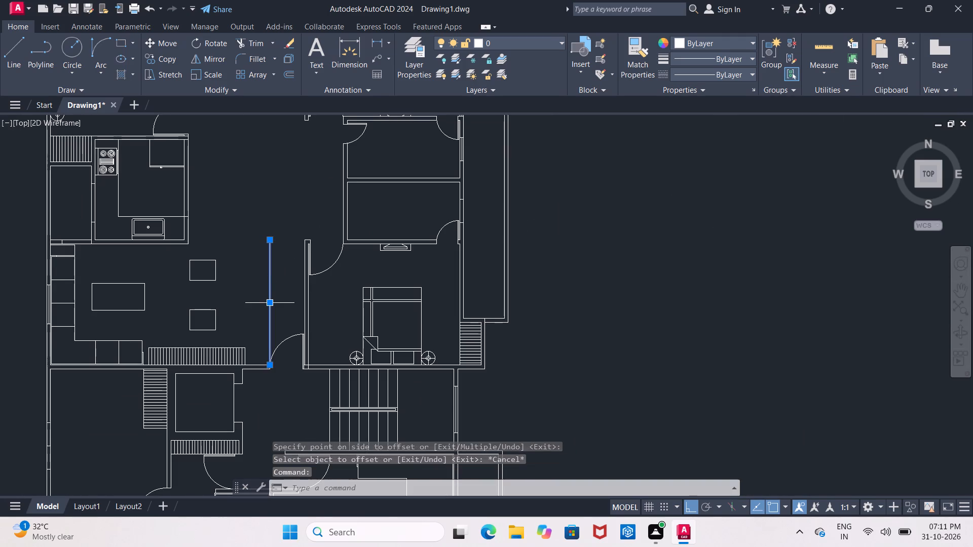
key(Delete)
Offset the west face of the wall between the living room and southeast bedroom 2' to the west.
scroll(307, 279, up, 2)
key(o)
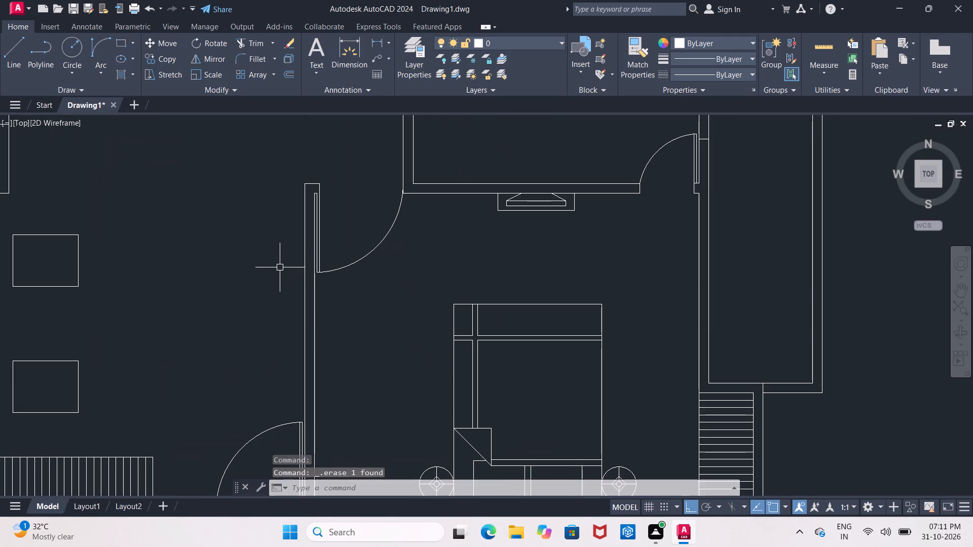
key(Return)
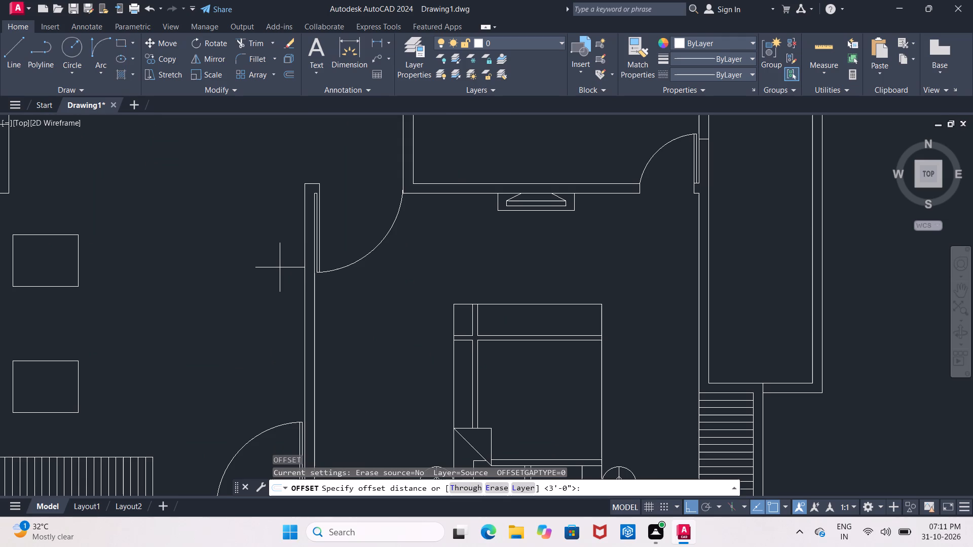
text(2')
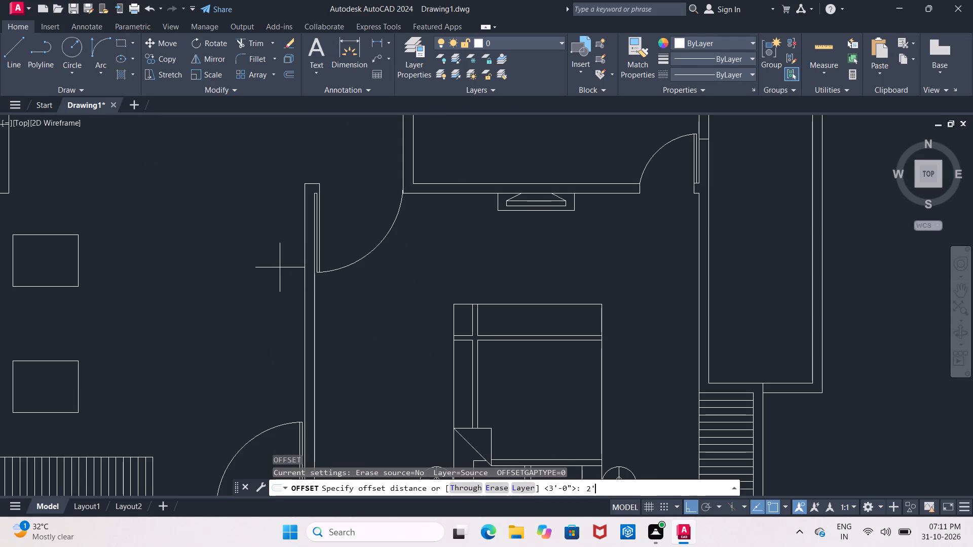
key(Return)
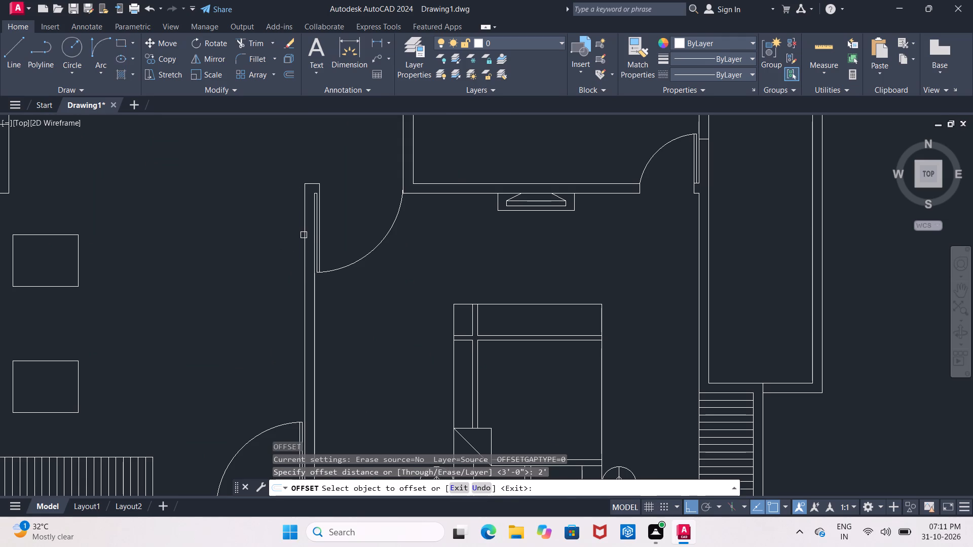
click(304, 235)
click(276, 228)
key(Escape)
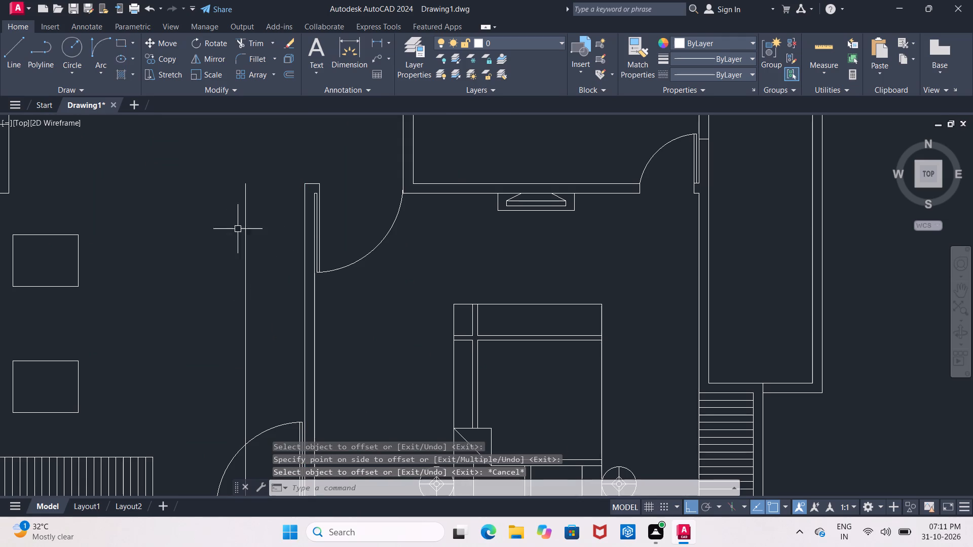
Draw a horizontal line closing the north end between the new offset line and the wall's west face.
click(17, 57)
scroll(258, 189, up, 1)
click(238, 178)
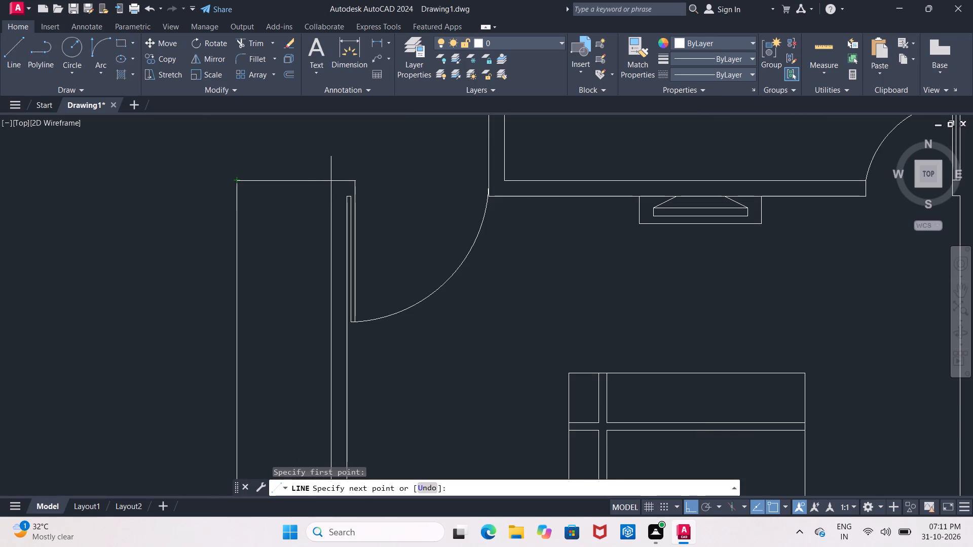
click(332, 181)
key(Escape)
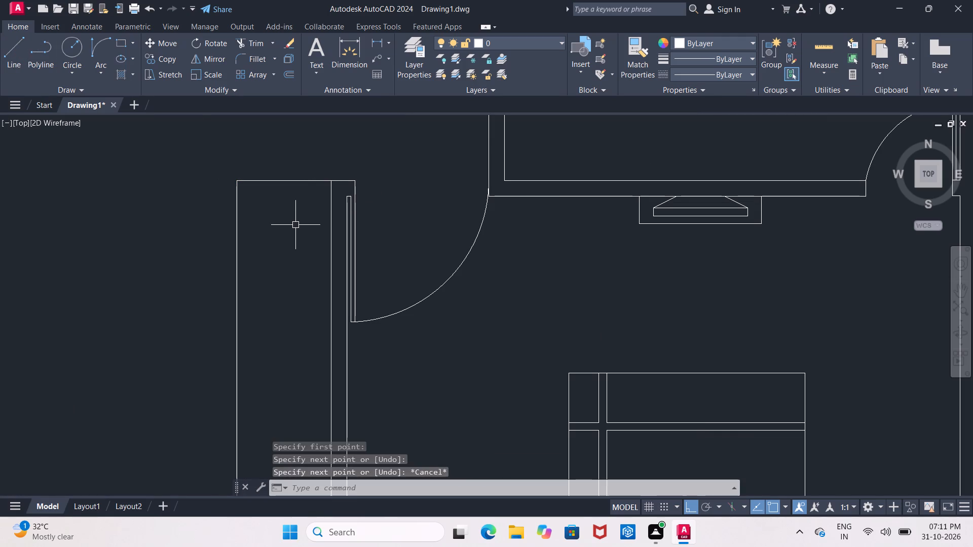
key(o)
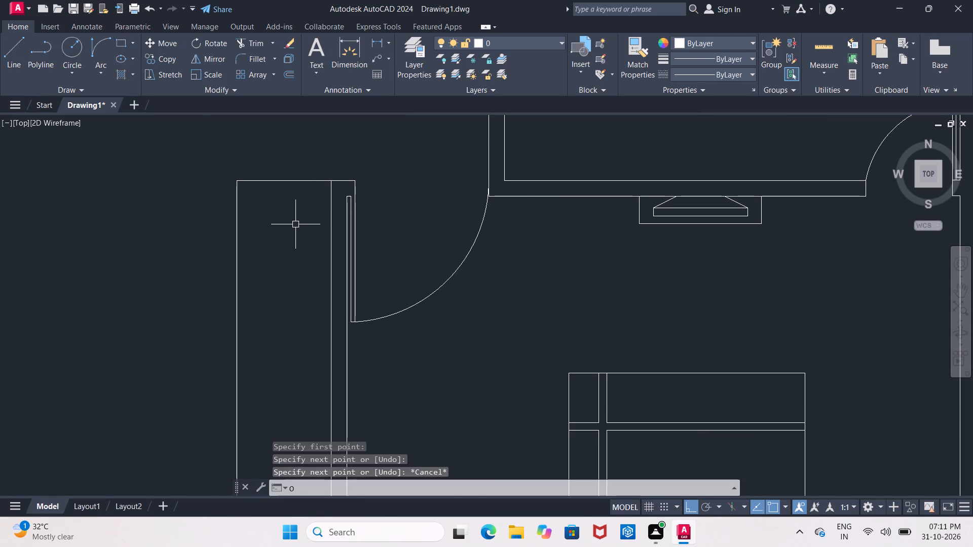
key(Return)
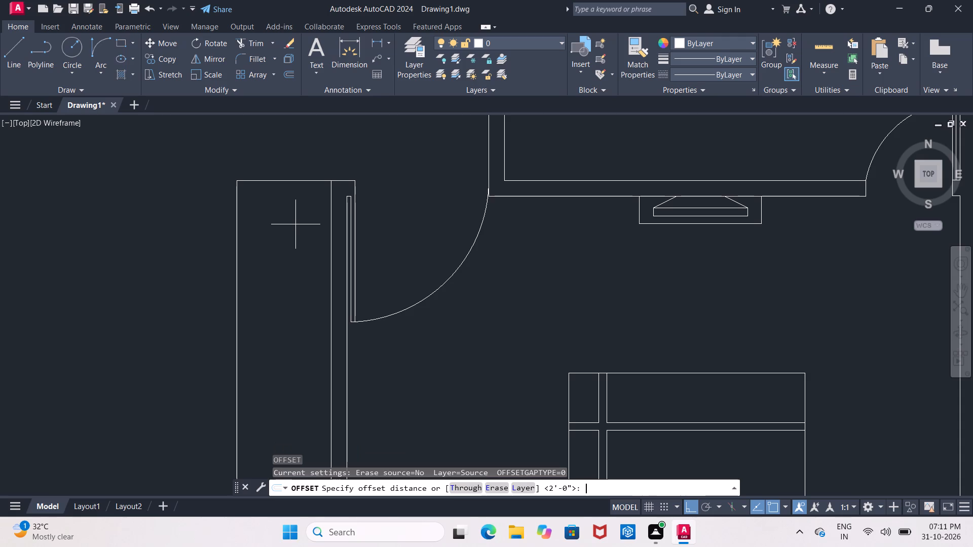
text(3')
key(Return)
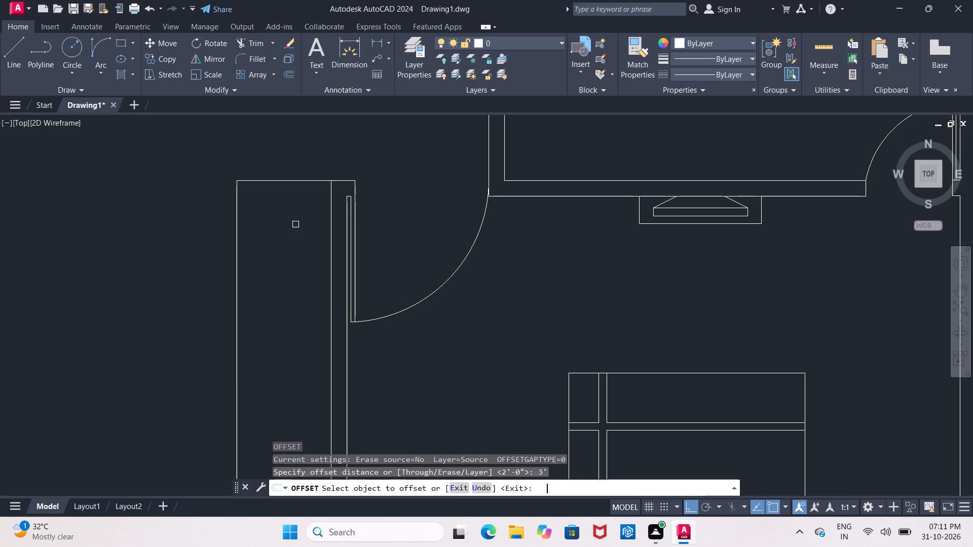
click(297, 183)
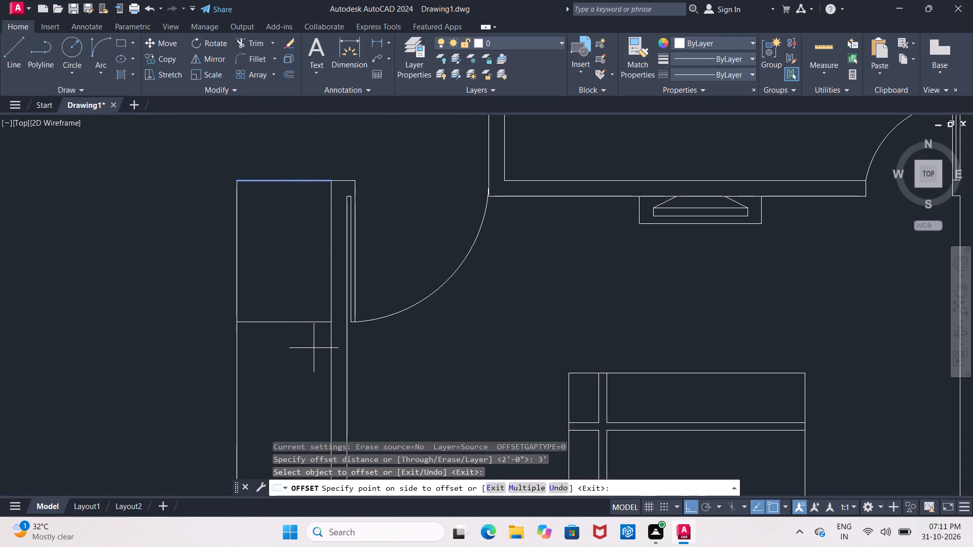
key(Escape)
Offset the closing line at the north end 4' to the south.
key(o)
key(Return)
text(4')
key(Return)
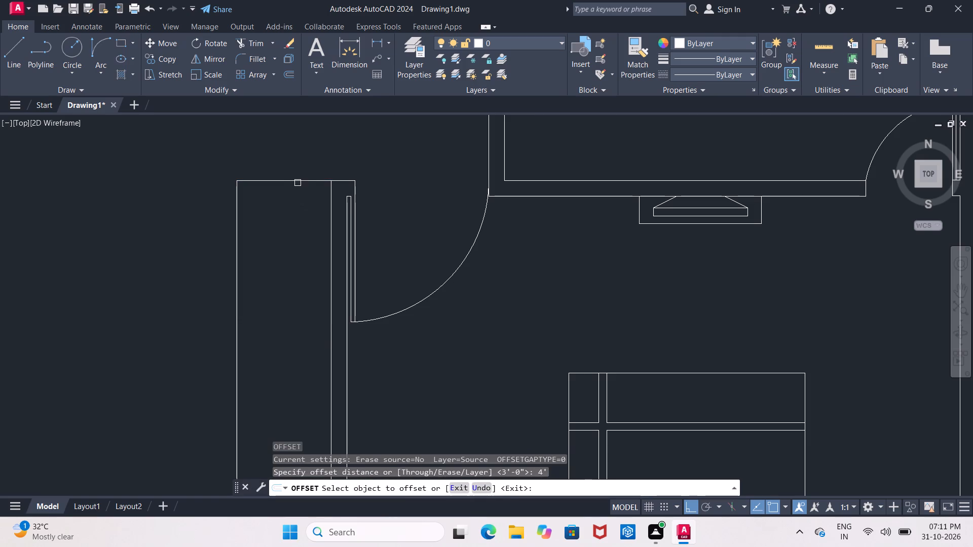
click(297, 183)
click(313, 340)
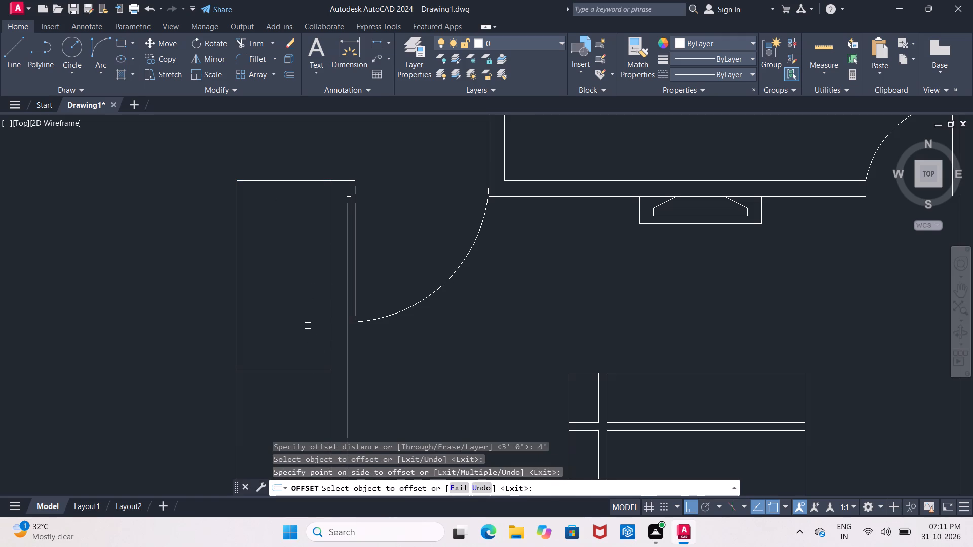
key(Escape)
Trim the long vertical line south of the new crossline to leave a closed cabinet outline against the wall.
text(TR)
key(space)
key(space)
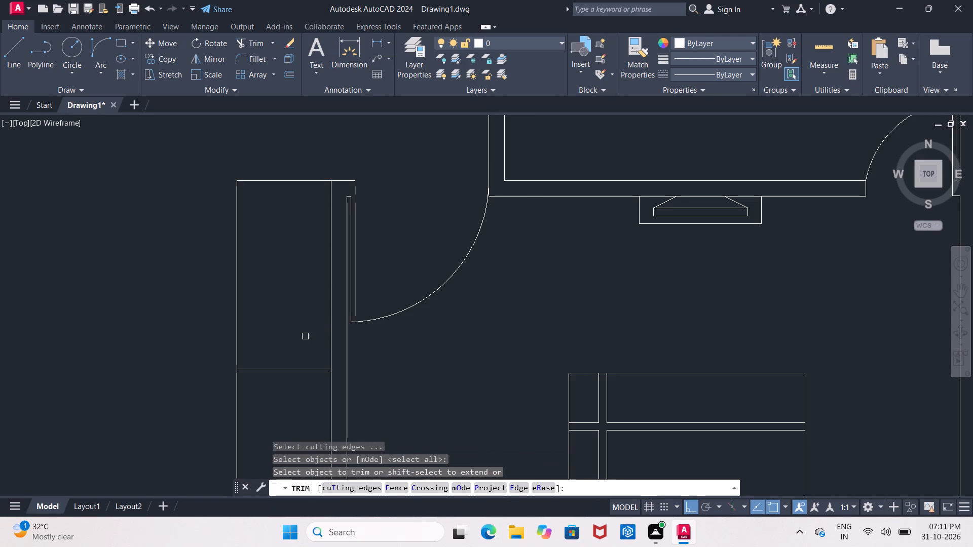
click(240, 400)
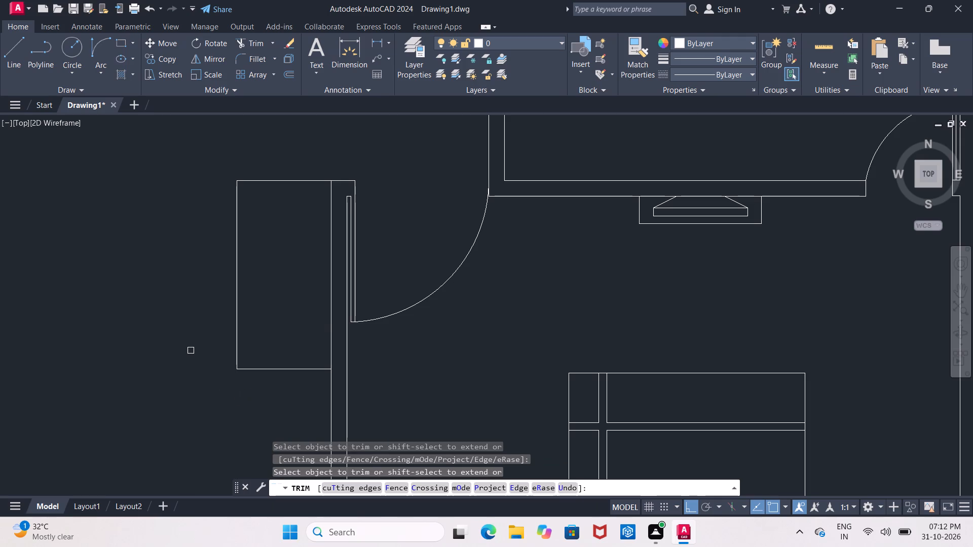
key(Escape)
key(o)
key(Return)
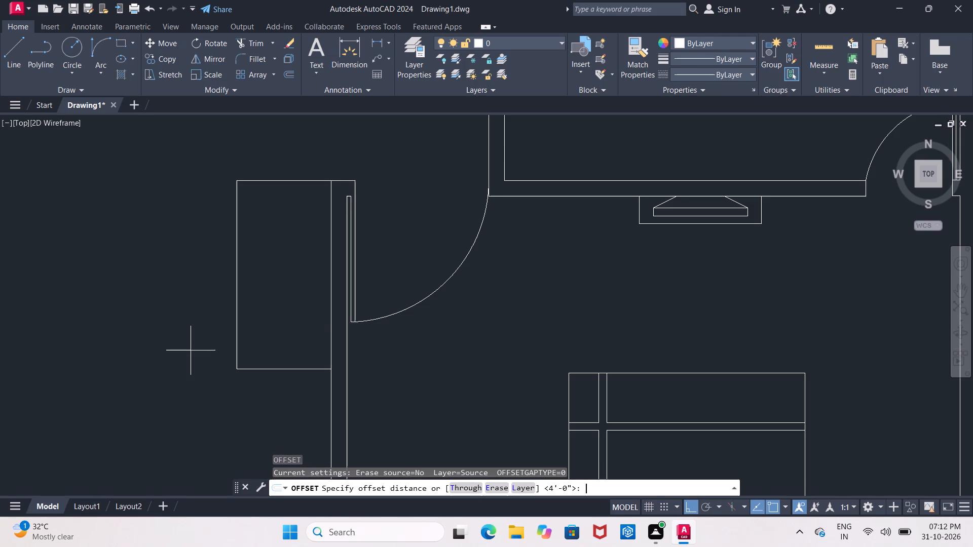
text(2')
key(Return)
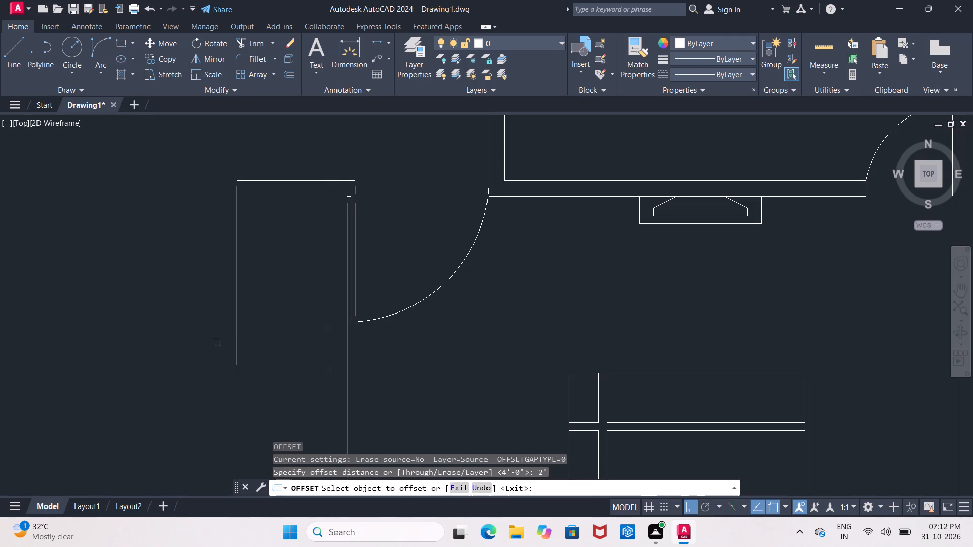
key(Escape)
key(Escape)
Offset the west edge of the cabinet outline 1' to the east, inside the outline.
key(o)
key(Return)
text(1')
key(Return)
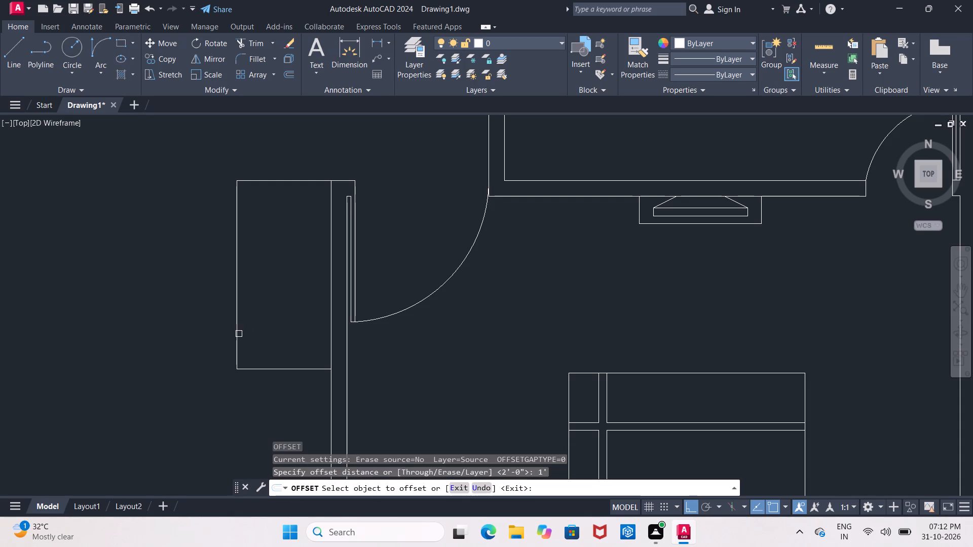
click(239, 334)
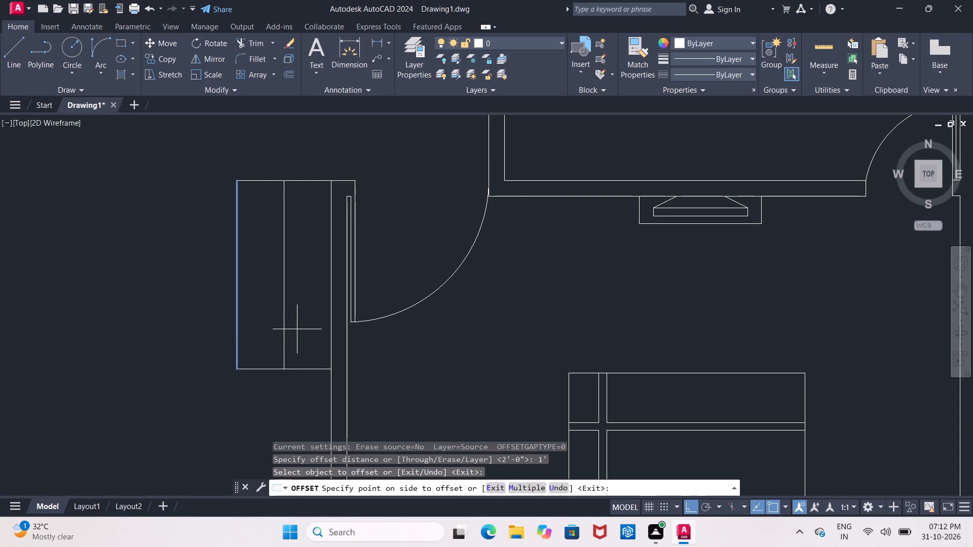
click(297, 329)
key(Escape)
Select the west edge of the cabinet outline.
click(240, 335)
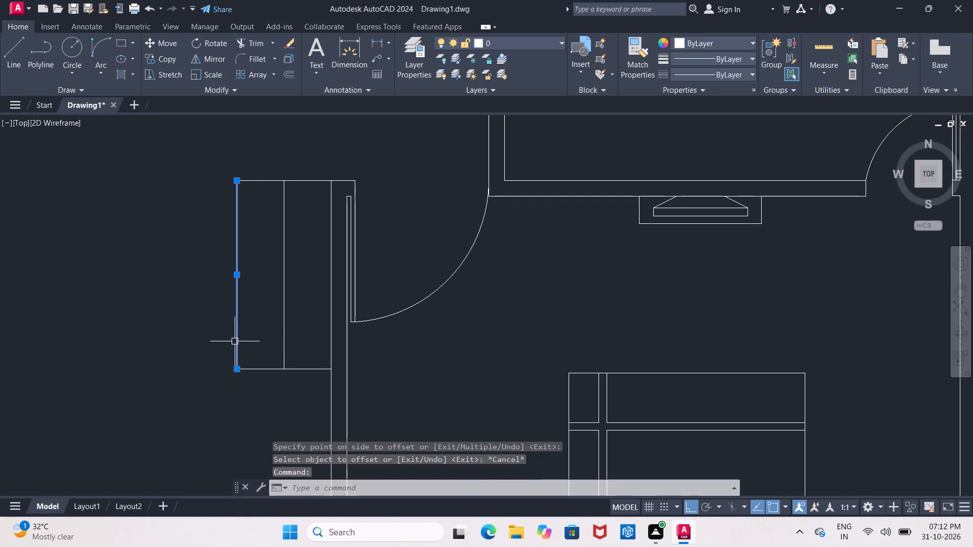
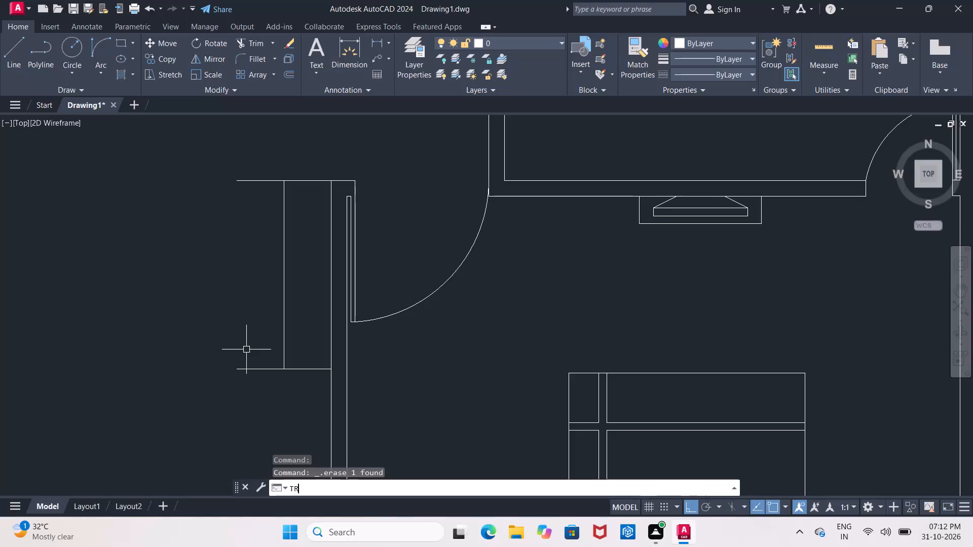
Trim the overhanging west ends of the north and south crosslines flush with the cabinet outline's west edge.
key(space)
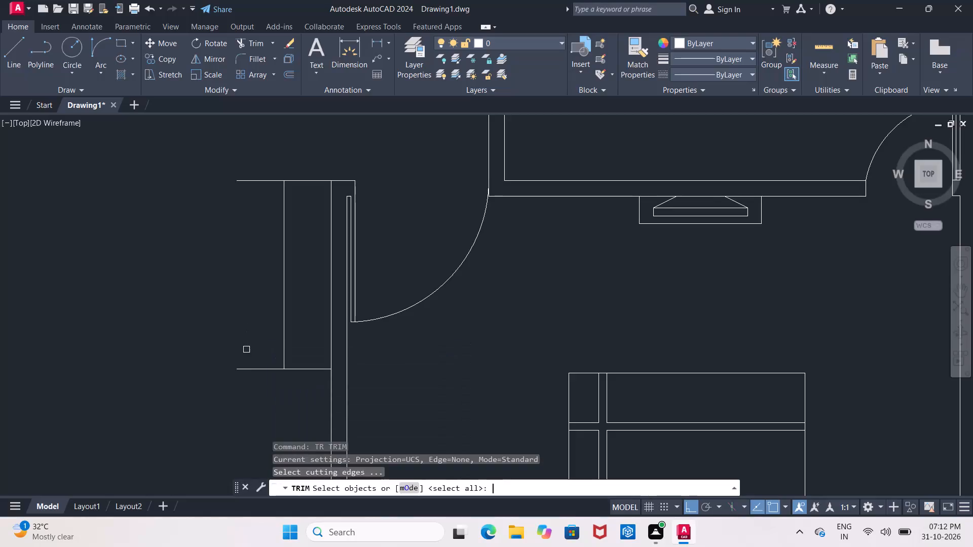
click(259, 371)
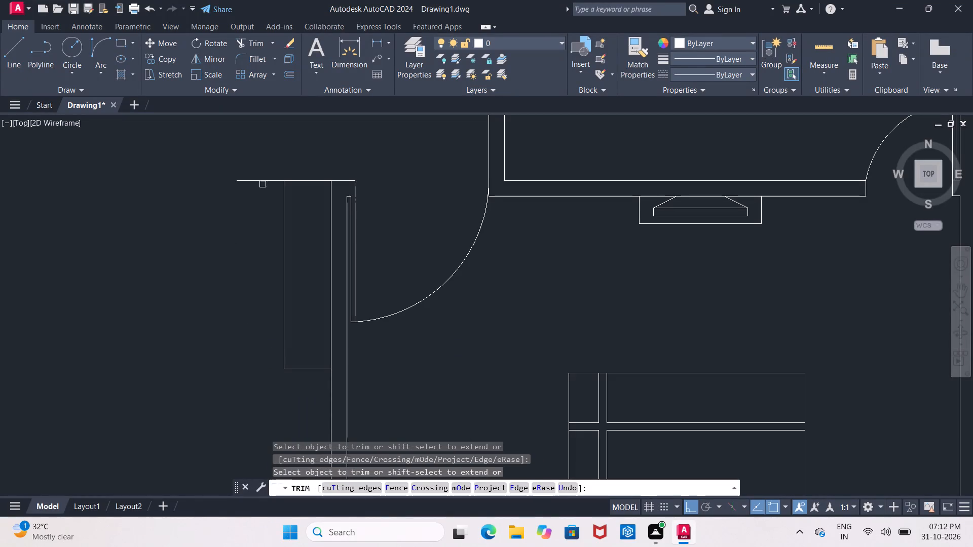
click(263, 182)
click(264, 178)
click(264, 180)
click(264, 179)
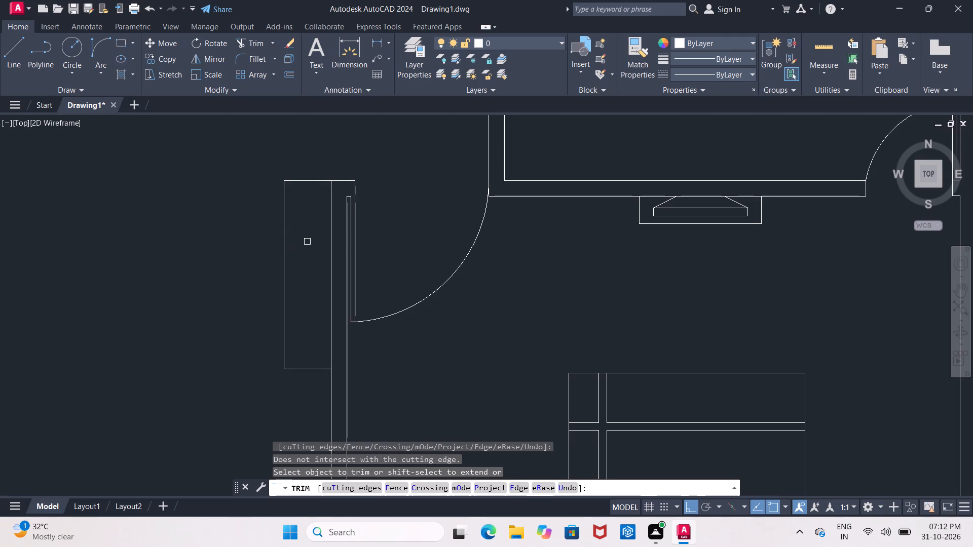
key(Escape)
Offset the north and south edges of the cabinet outline 4" inward.
key(o)
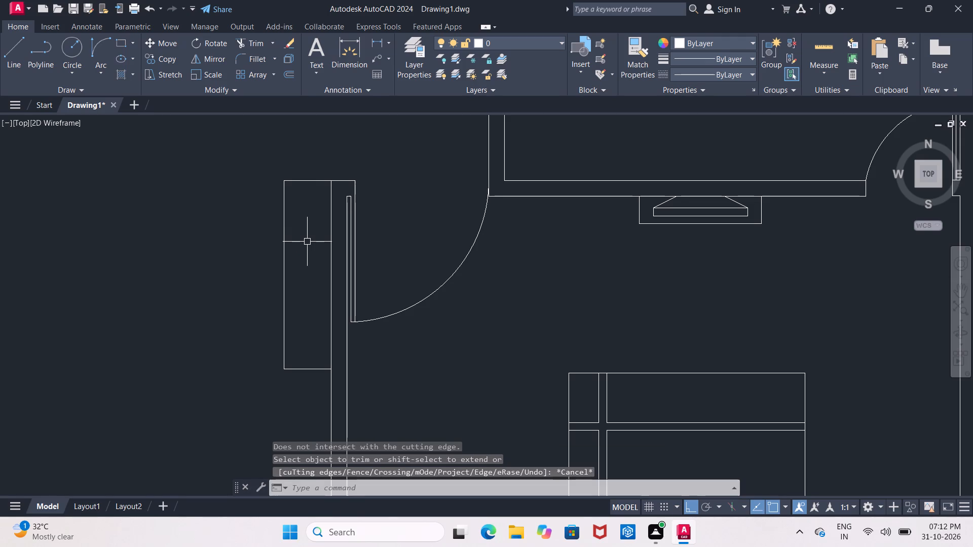
key(Return)
key(4)
key(shift+quotedbl)
key(Return)
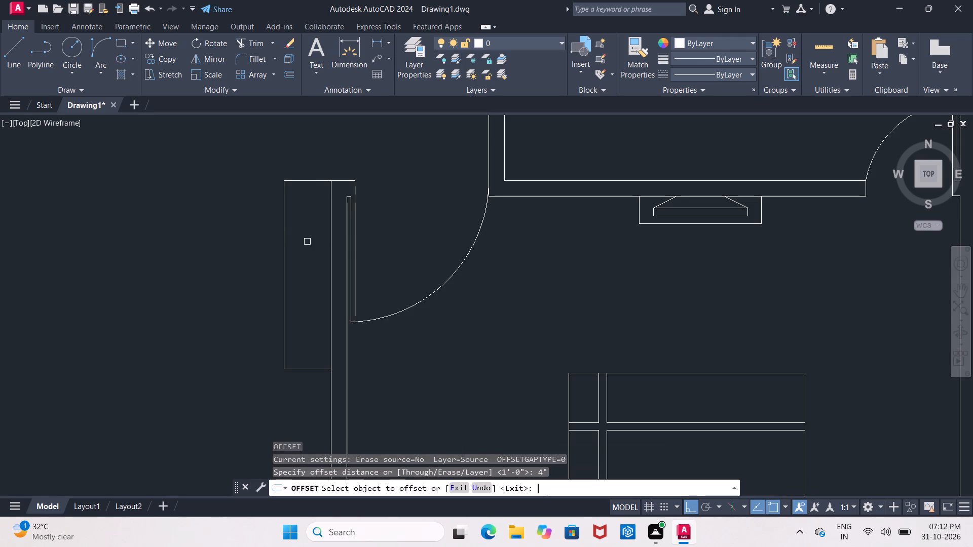
click(312, 180)
click(314, 205)
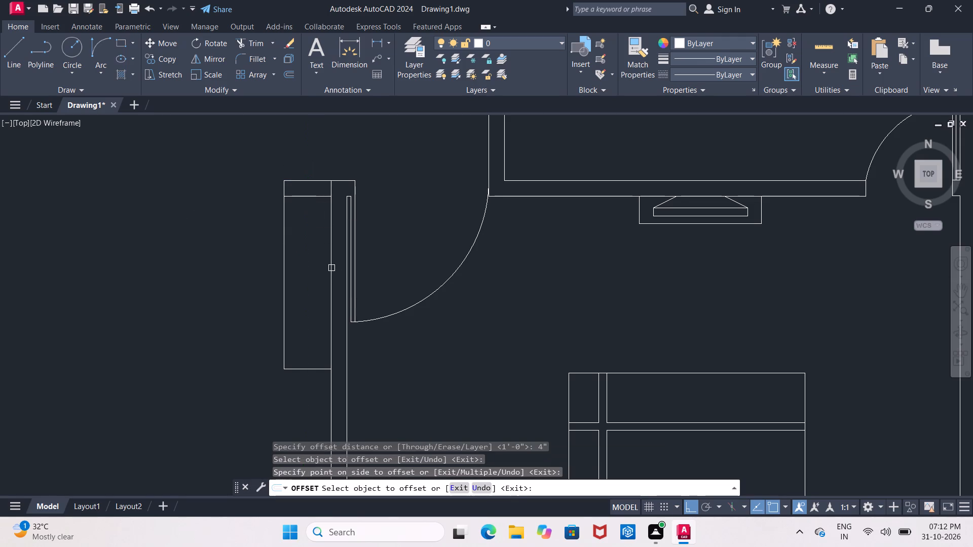
click(316, 370)
click(313, 343)
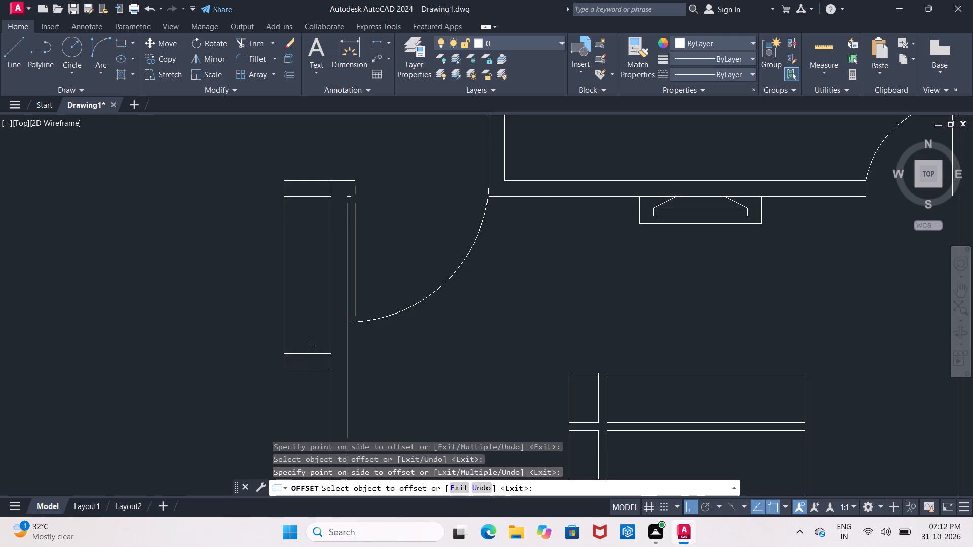
key(Escape)
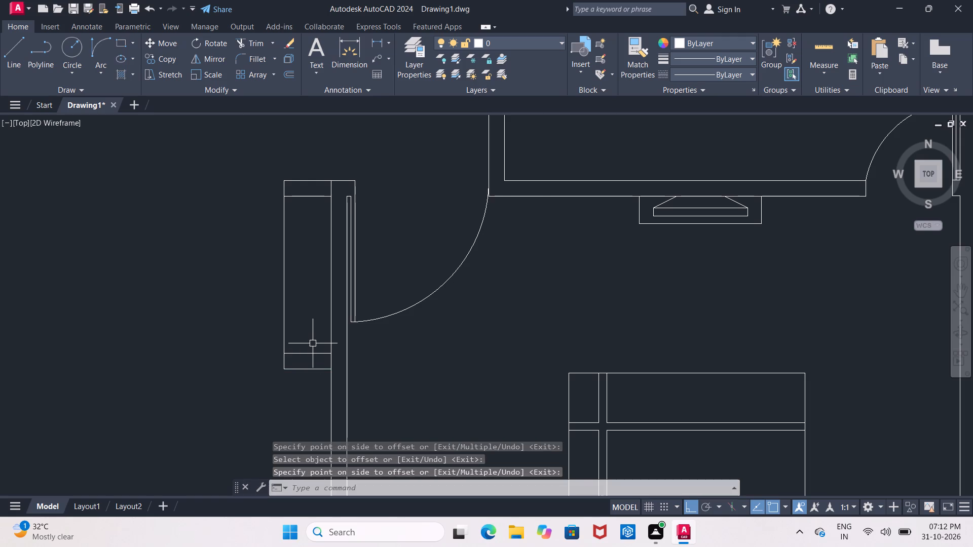
Trim the outline's west edge between the two inner offset lines, leaving two short wall stubs.
text(TR)
key(space)
key(space)
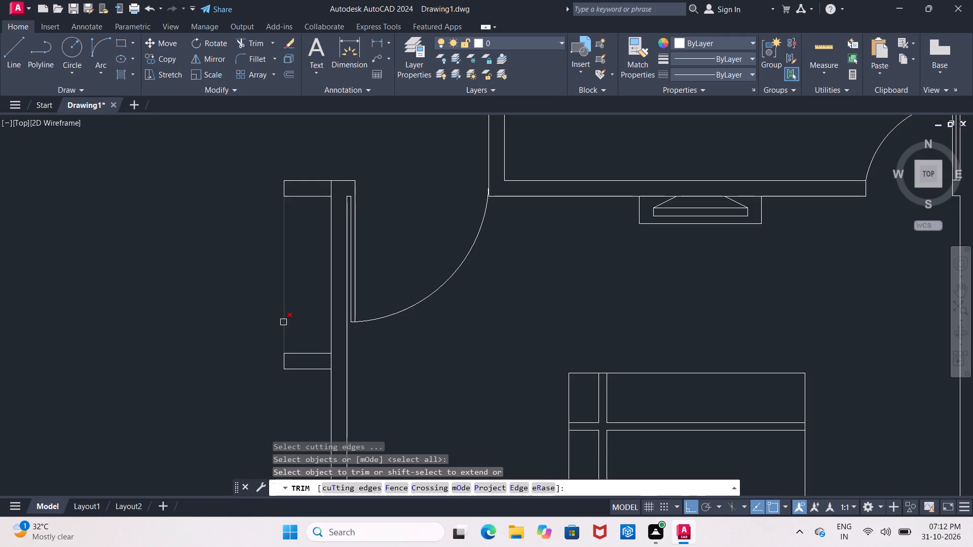
click(283, 322)
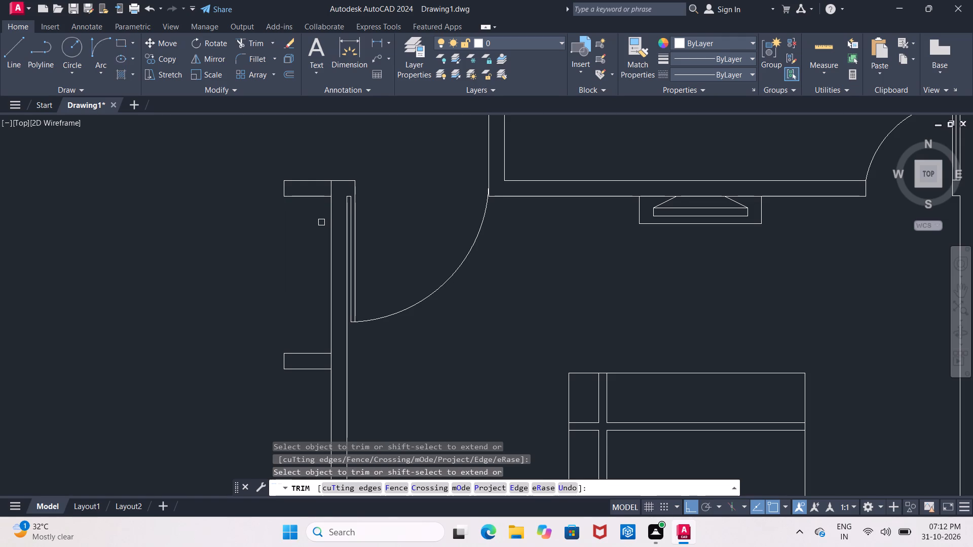
scroll(289, 302, down, 1)
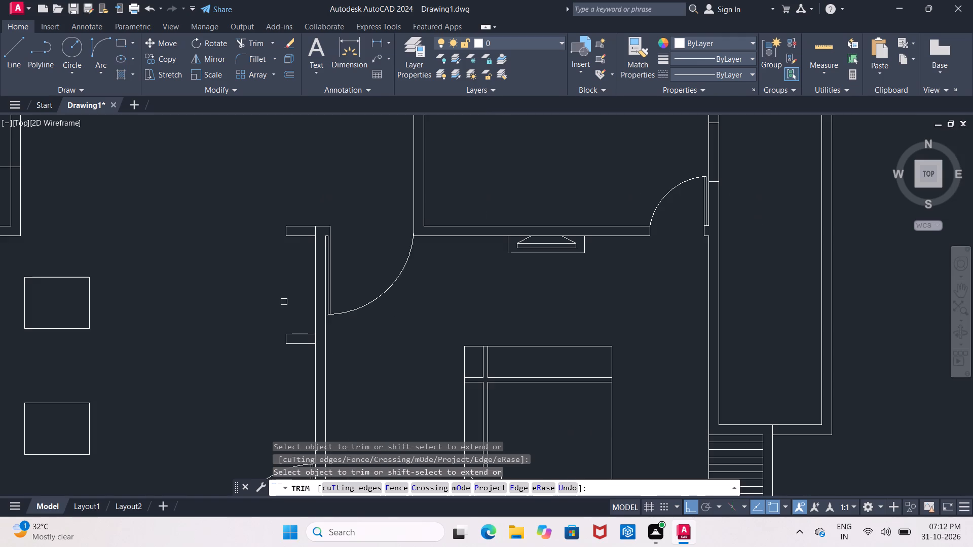
scroll(284, 302, up, 1)
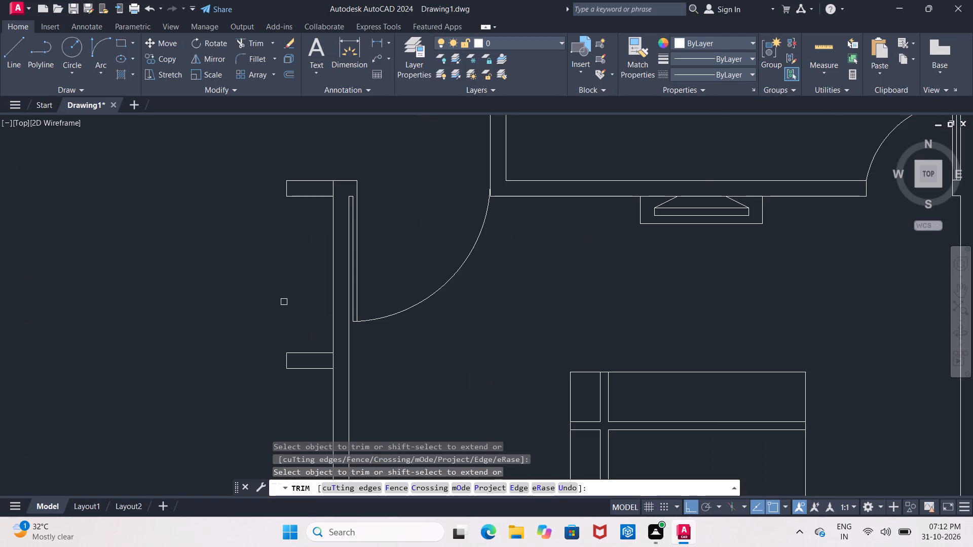
key(Escape)
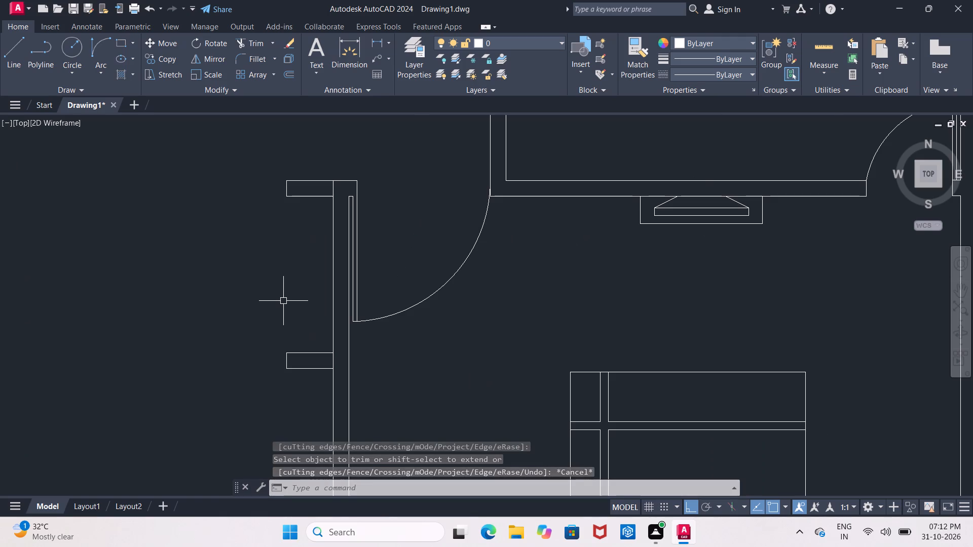
Copy the six-seat dining table from the loose furniture blocks into the open hall northeast of the kitchen.
scroll(283, 301, down, 3)
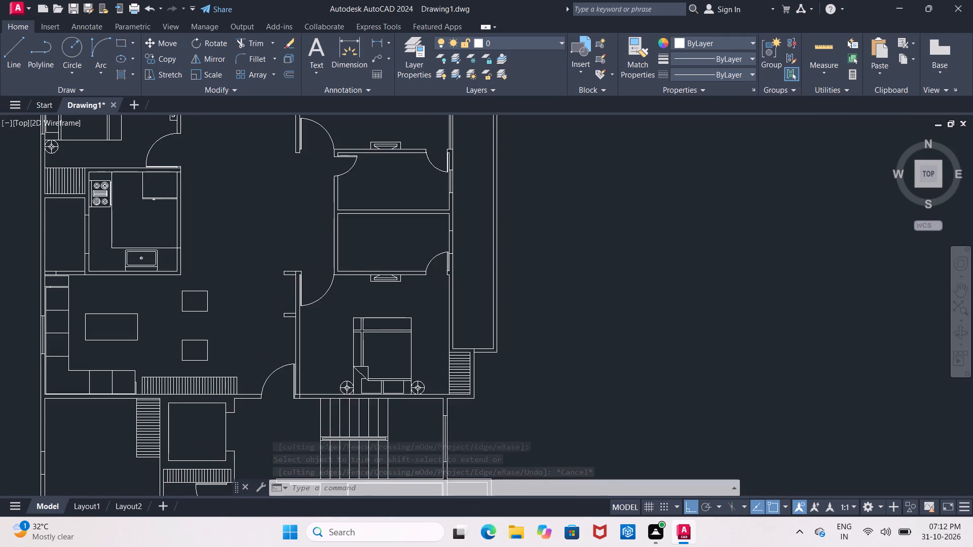
scroll(283, 301, down, 1)
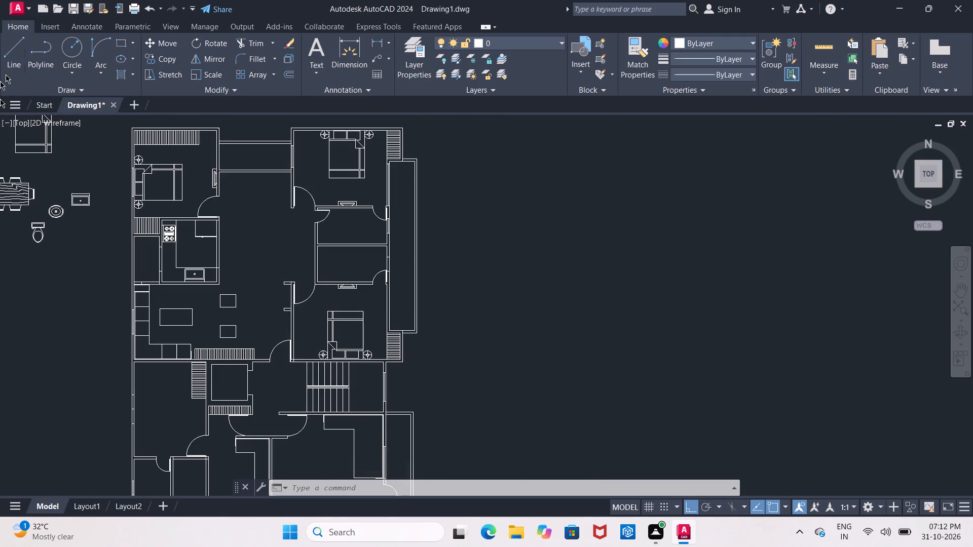
middle_drag(57, 213, 97, 249)
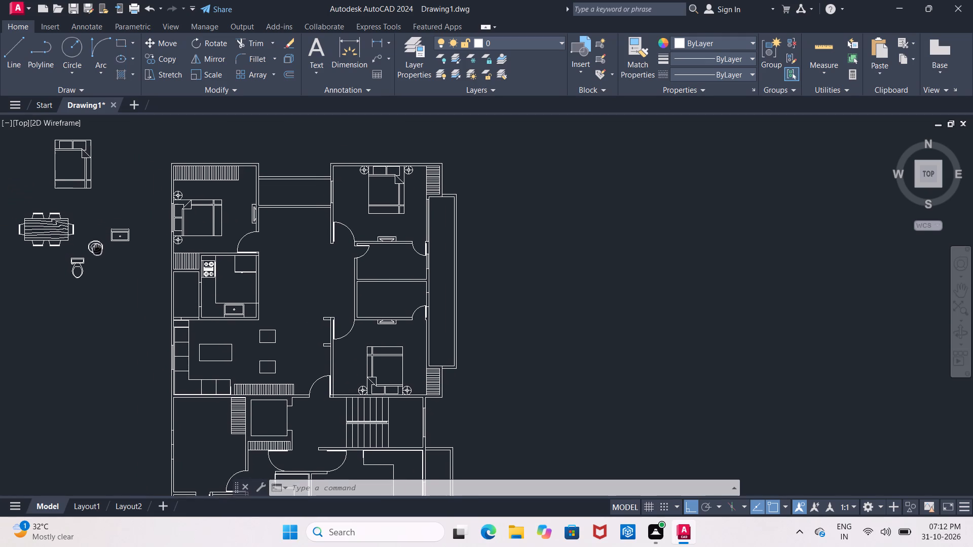
middle_drag(97, 249, 98, 254)
click(39, 233)
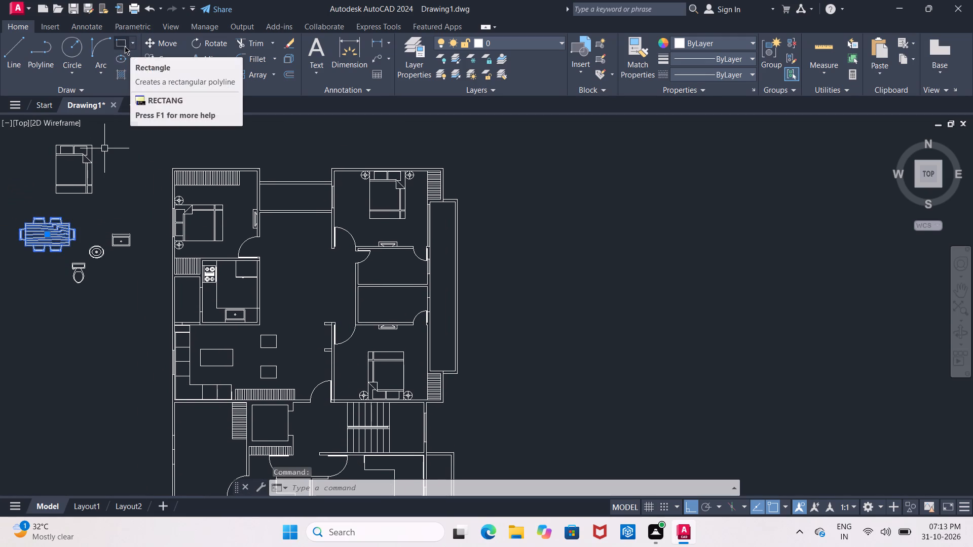
click(148, 61)
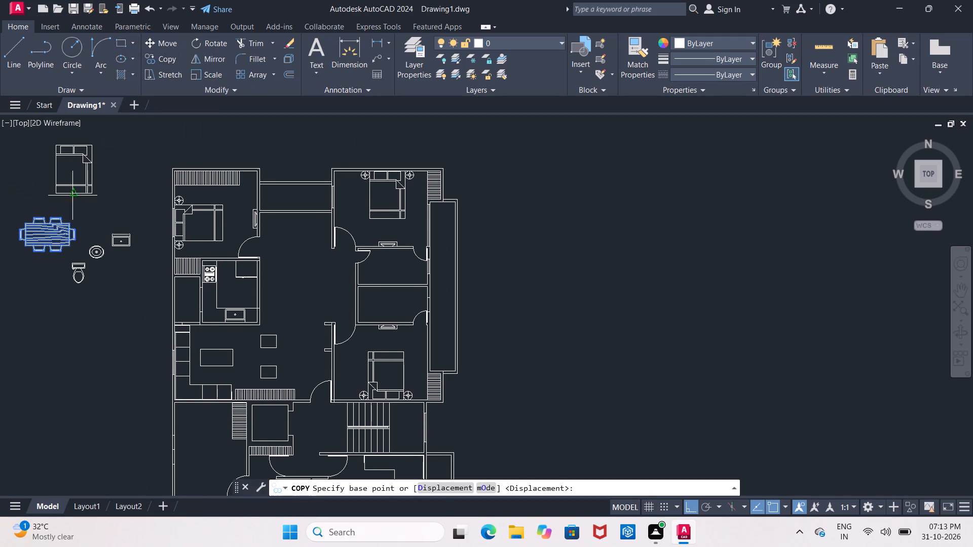
click(44, 230)
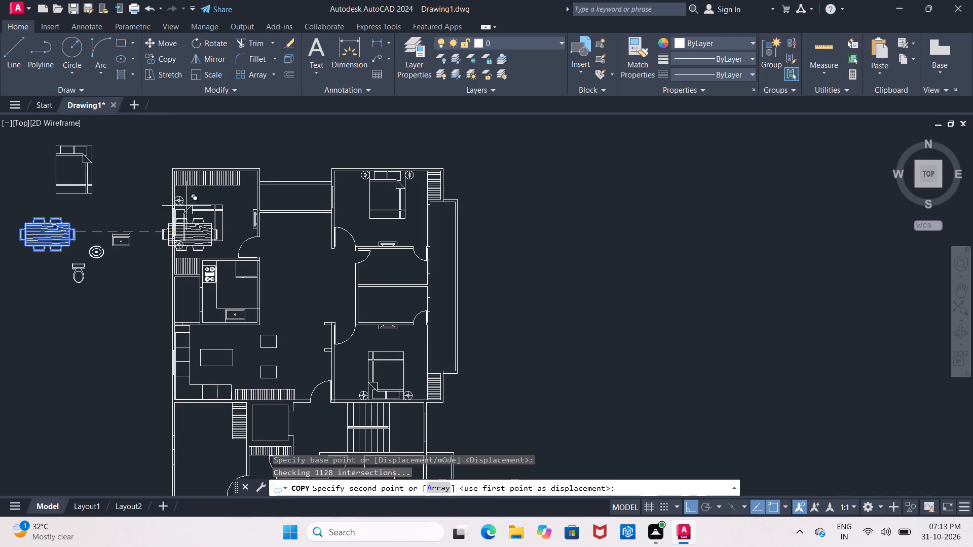
click(693, 506)
scroll(302, 276, up, 2)
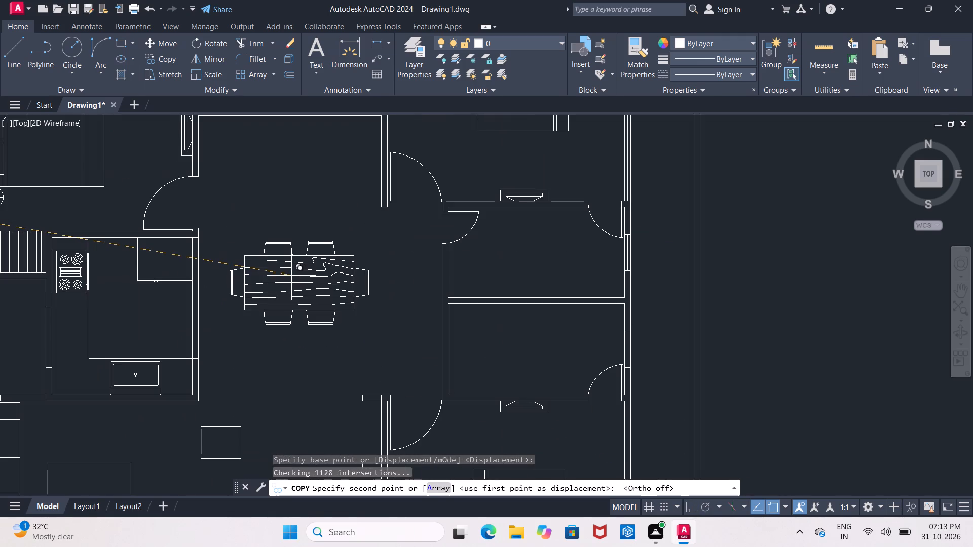
click(290, 273)
key(Escape)
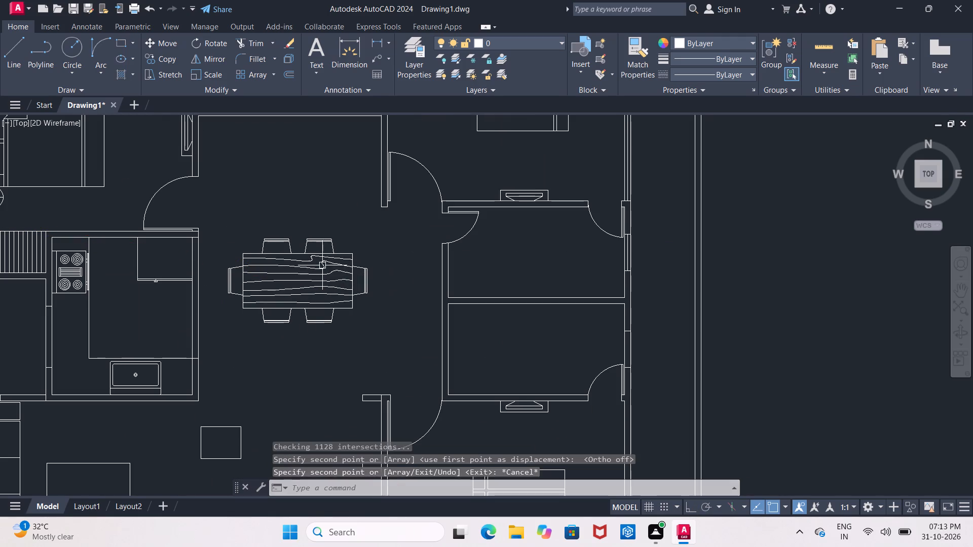
Rotate the copied dining table a quarter turn about the tabletop's northeast corner so it runs north-south.
click(322, 265)
click(206, 44)
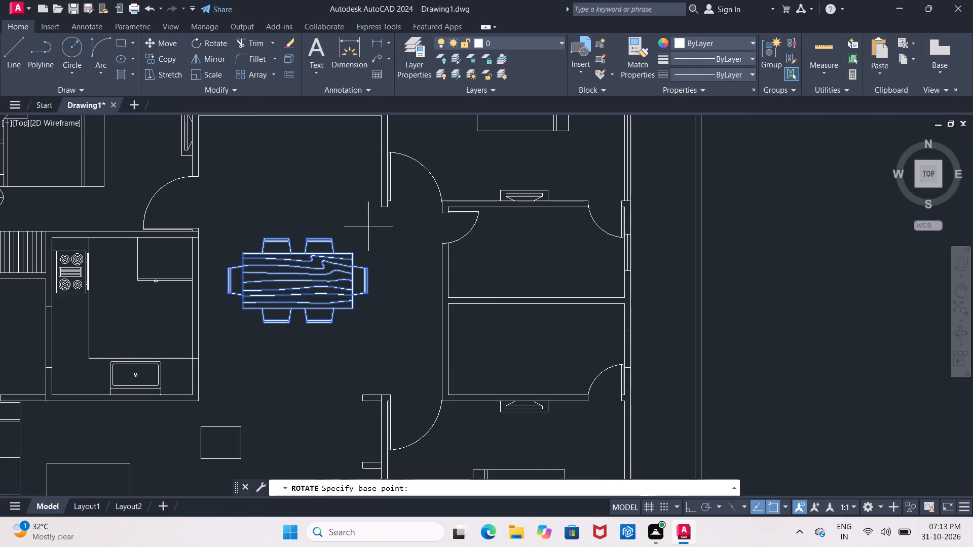
click(352, 252)
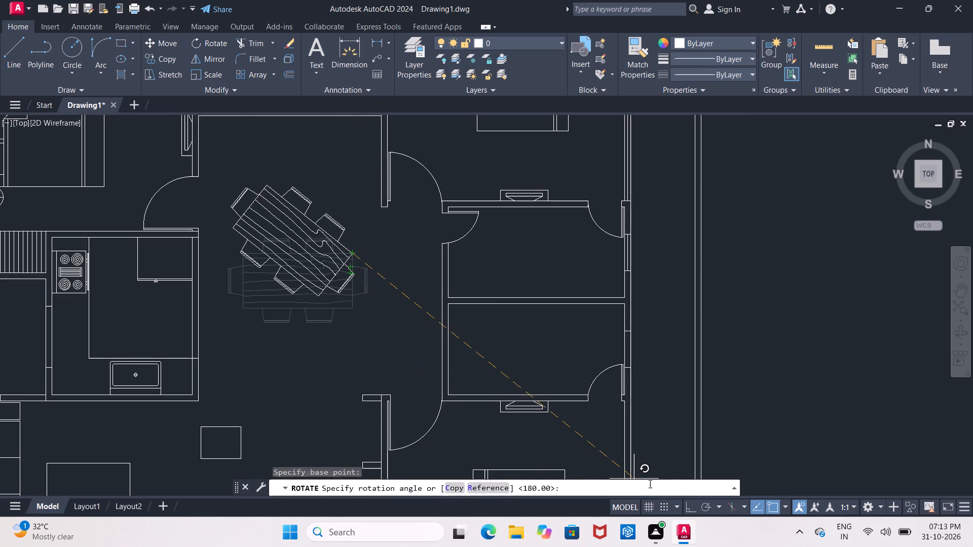
click(688, 510)
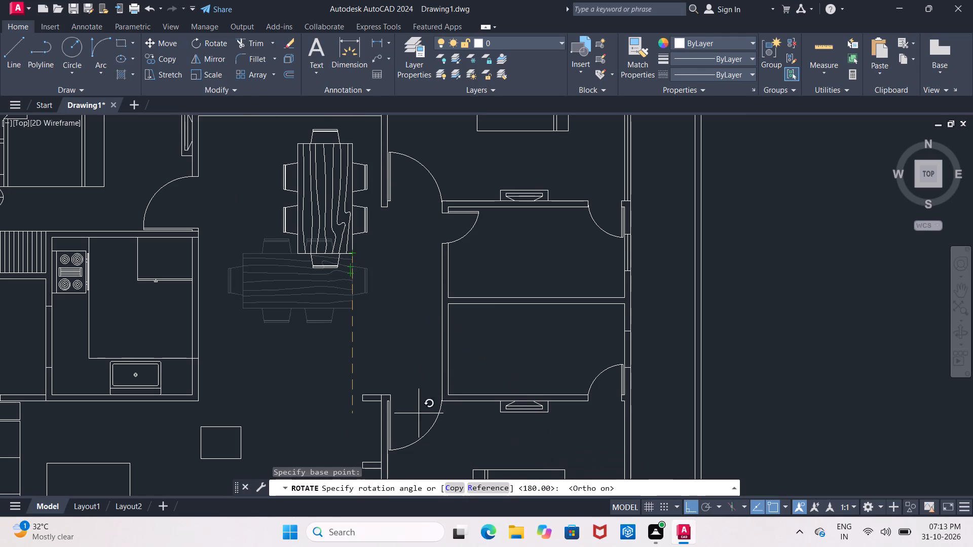
click(282, 366)
middle_drag(319, 321, 235, 383)
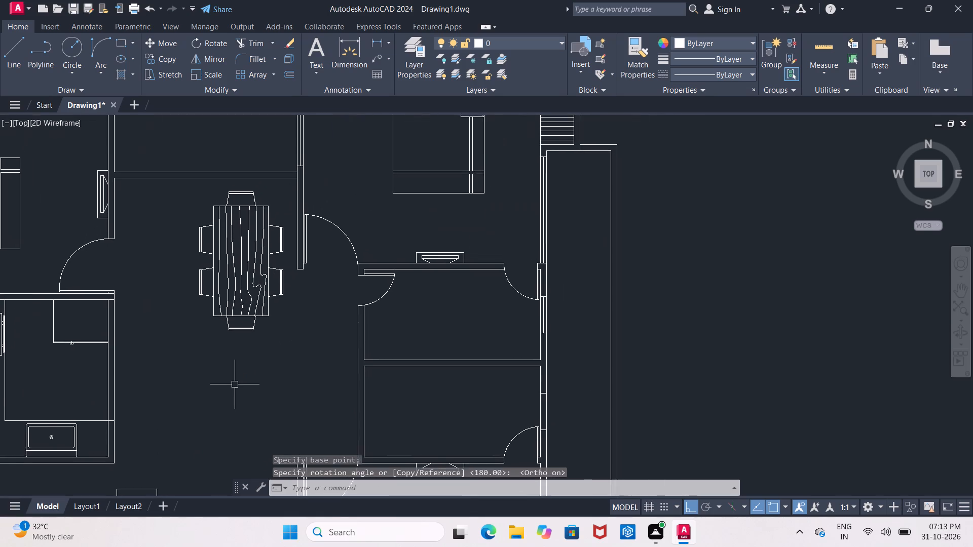
Move the dining table slightly west to sit more centrally between the hall's side walls.
scroll(235, 385, down, 1)
click(221, 339)
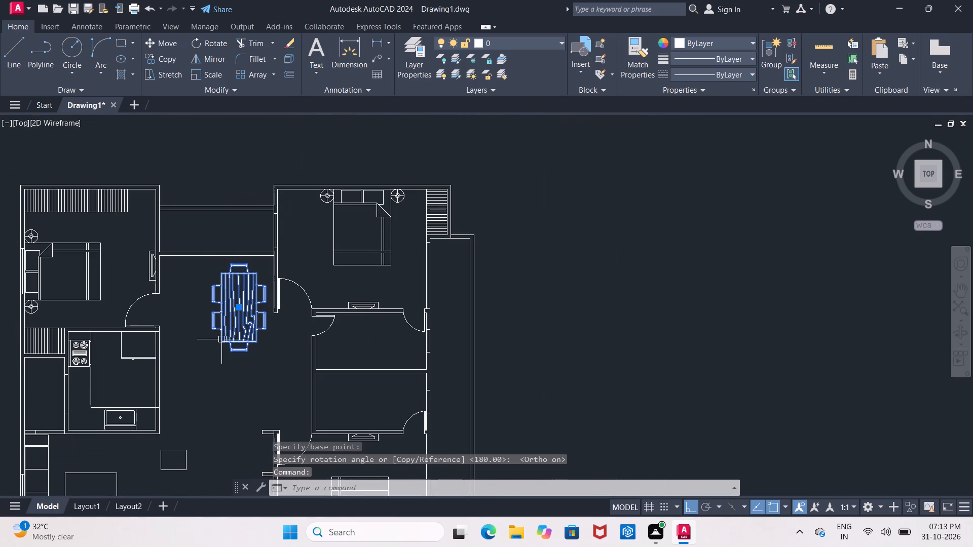
click(170, 41)
click(240, 302)
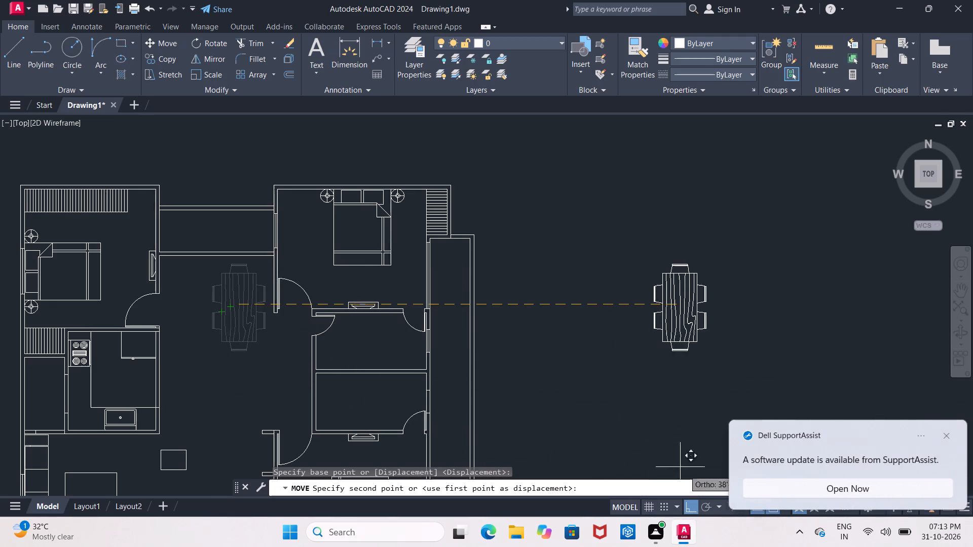
click(693, 506)
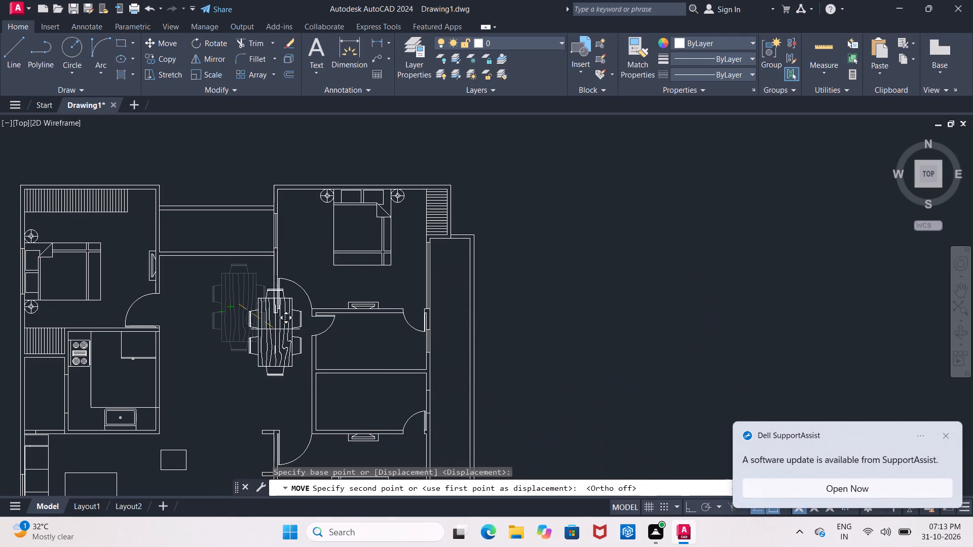
scroll(222, 306, up, 2)
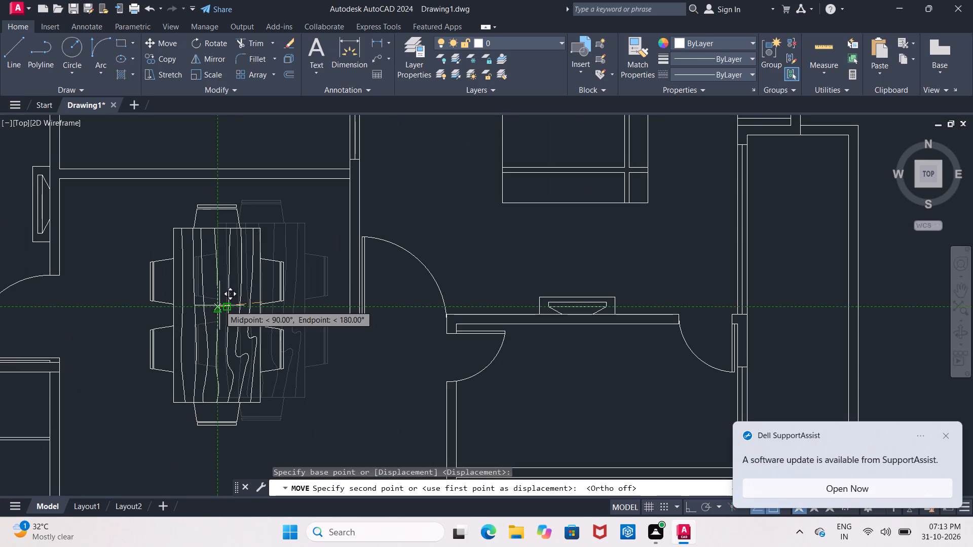
click(213, 305)
Scale up the hall dining table freehand, using the midpoint of the north chair's back edge as base point.
scroll(213, 305, down, 2)
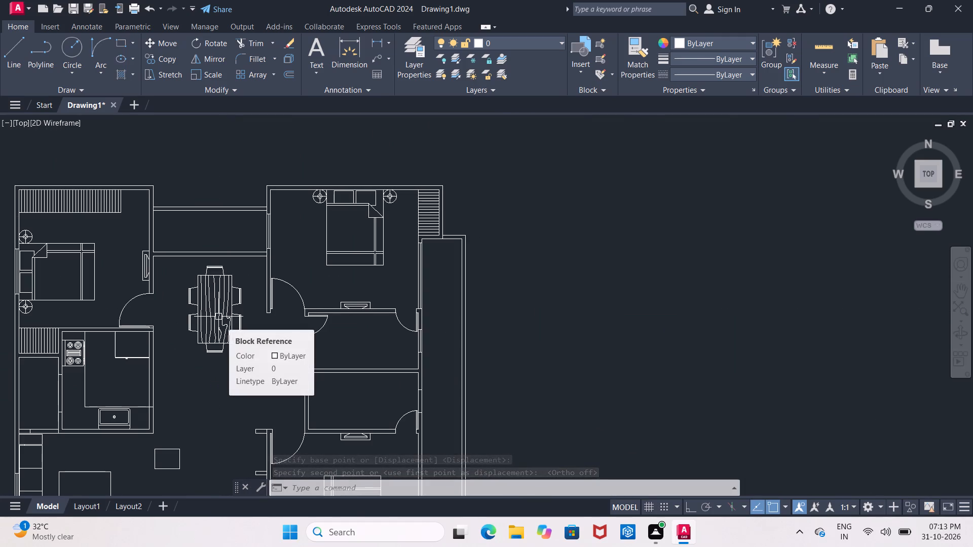
scroll(218, 318, up, 1)
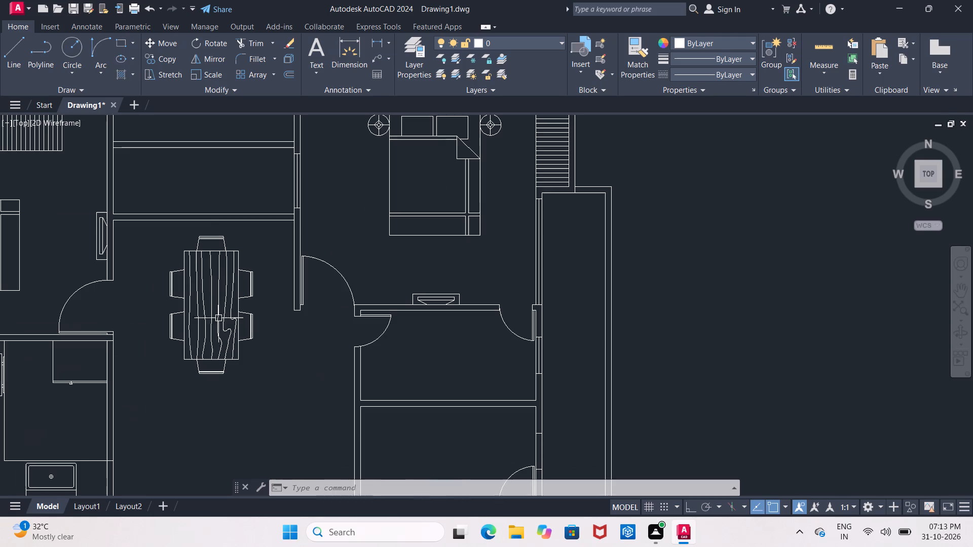
scroll(218, 318, up, 1)
click(218, 318)
scroll(220, 319, down, 3)
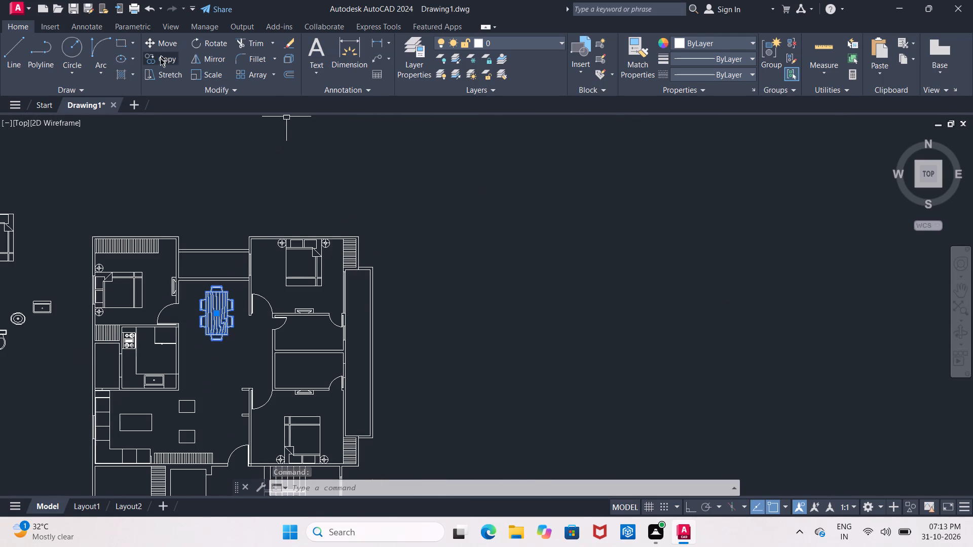
click(201, 75)
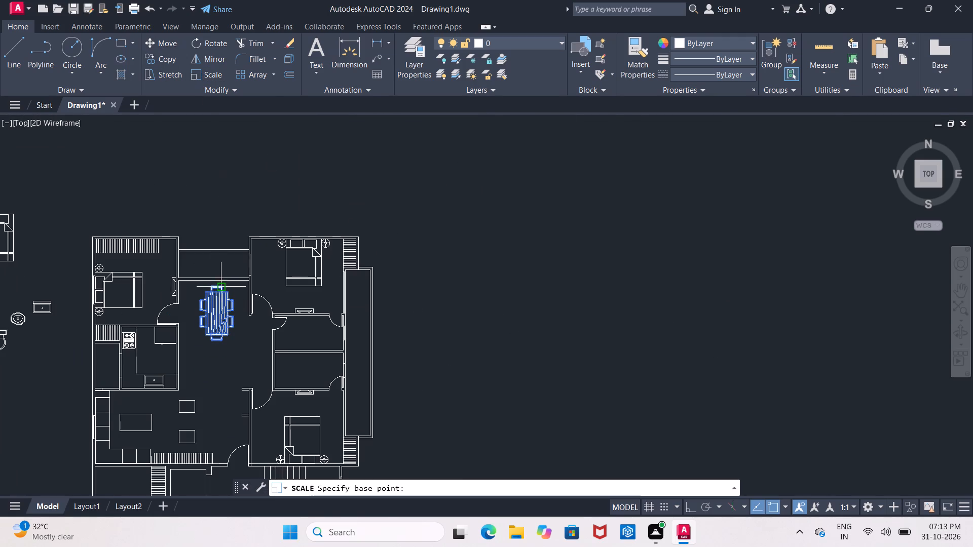
scroll(223, 285, up, 4)
click(201, 279)
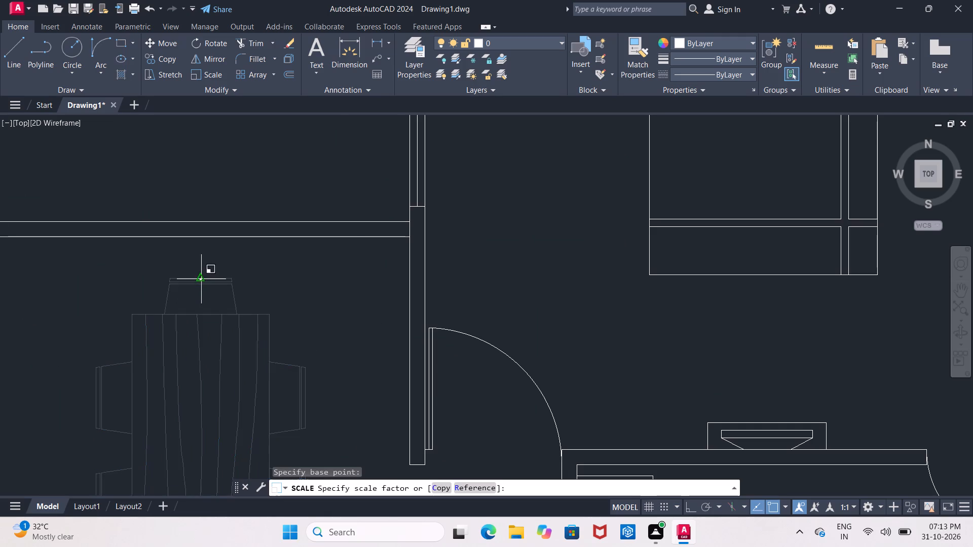
scroll(199, 272, down, 3)
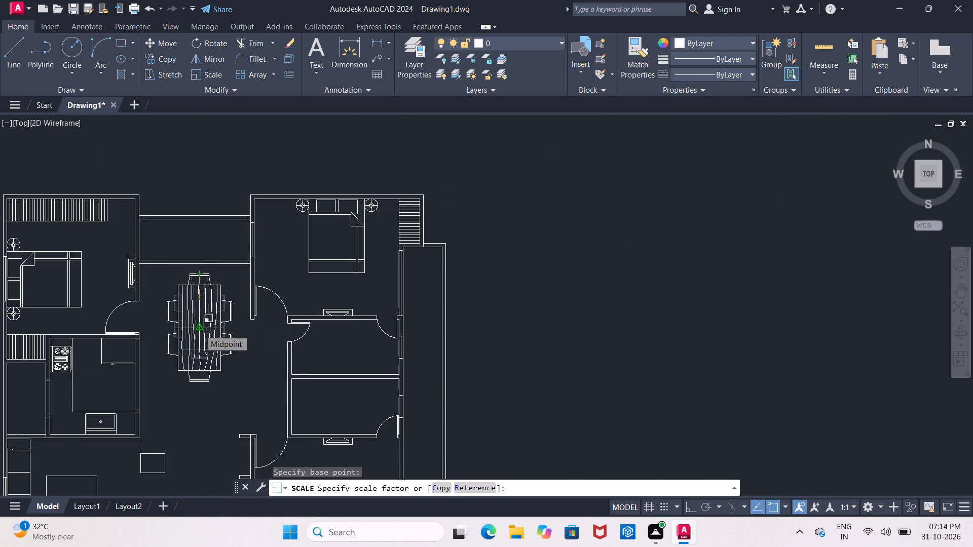
click(200, 330)
scroll(206, 333, down, 1)
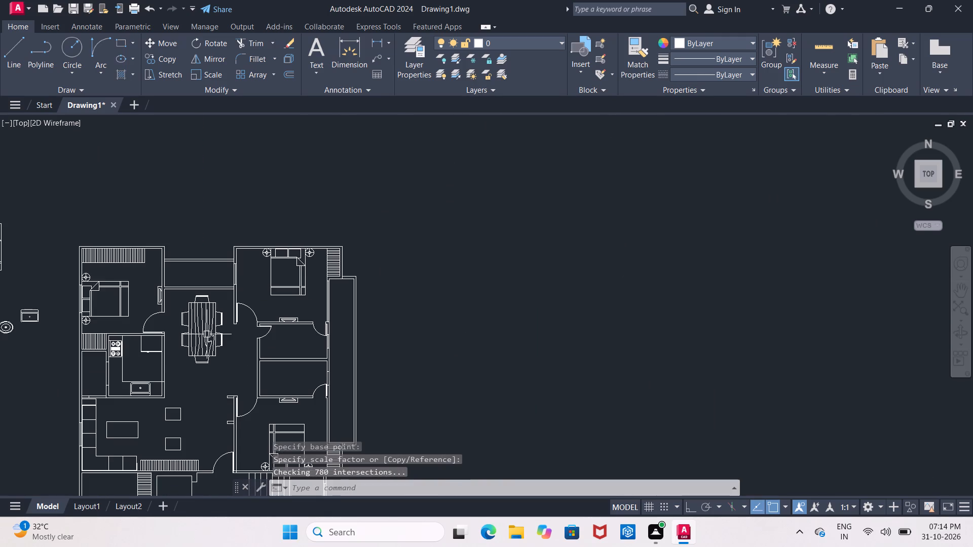
Draw a rectangular basin counter in the upper bathroom's southwest corner, running east from the door jamb and south to the partition wall.
scroll(207, 336, down, 1)
scroll(260, 336, up, 3)
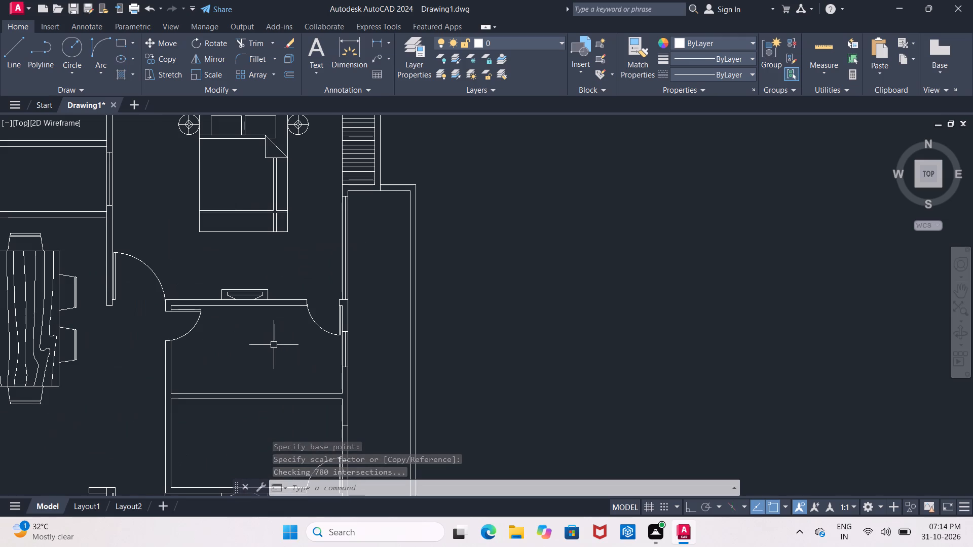
middle_drag(269, 344, 255, 306)
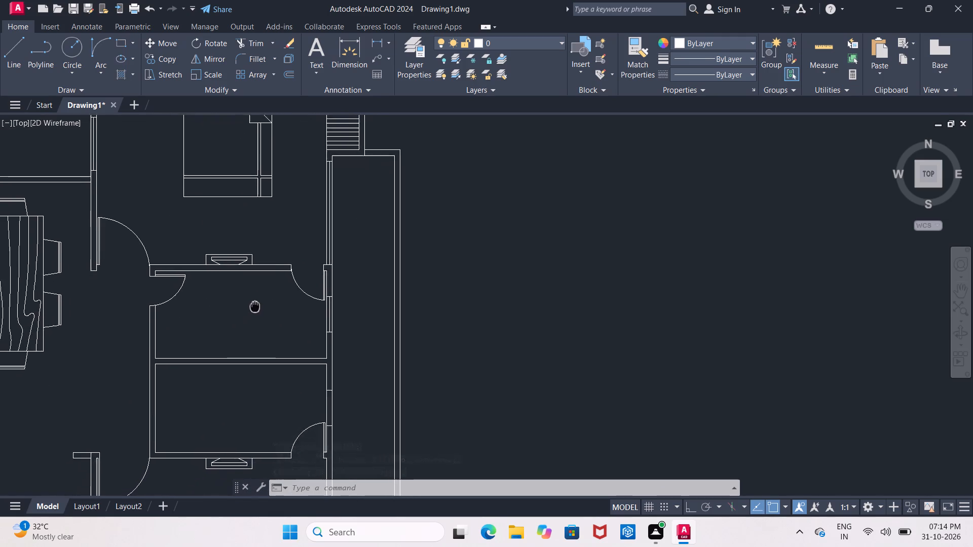
middle_drag(255, 306, 283, 292)
click(17, 53)
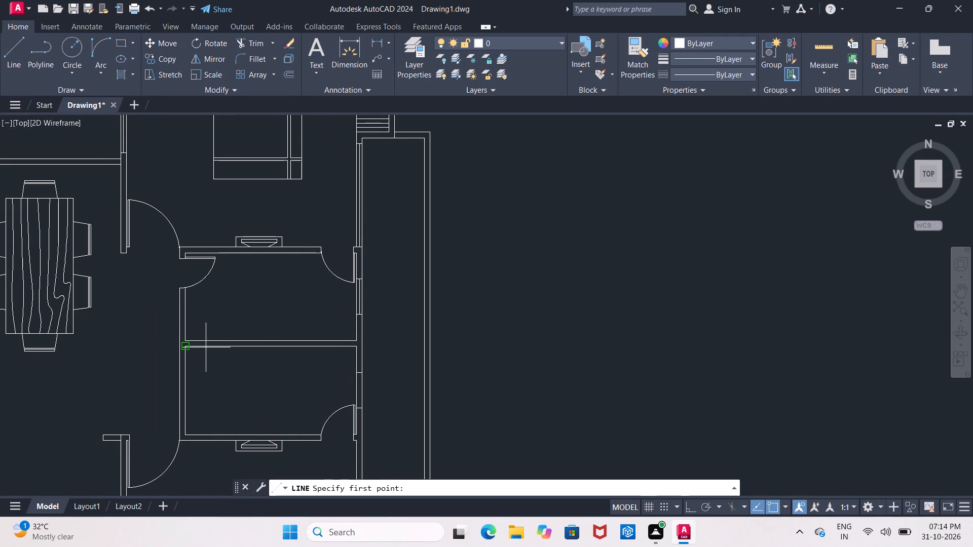
scroll(208, 351, up, 2)
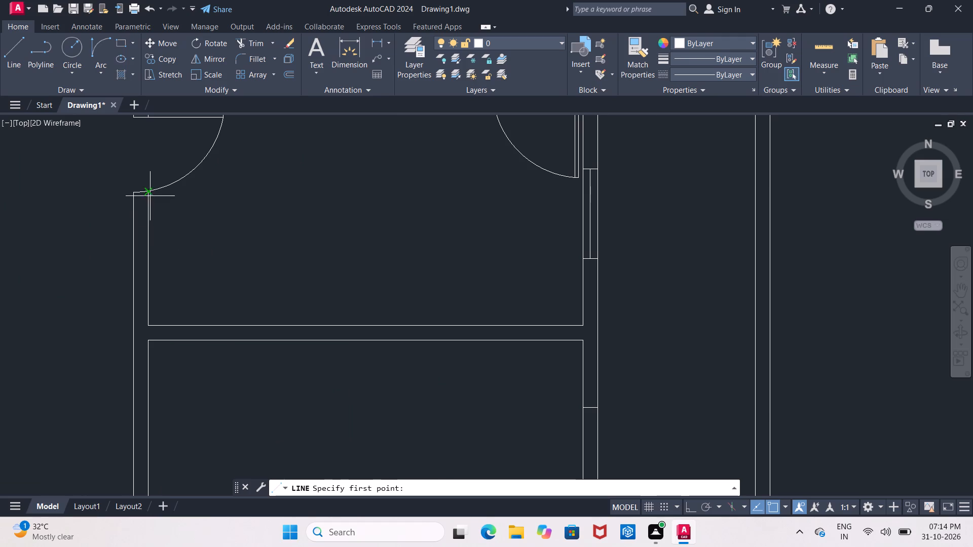
click(148, 194)
click(265, 190)
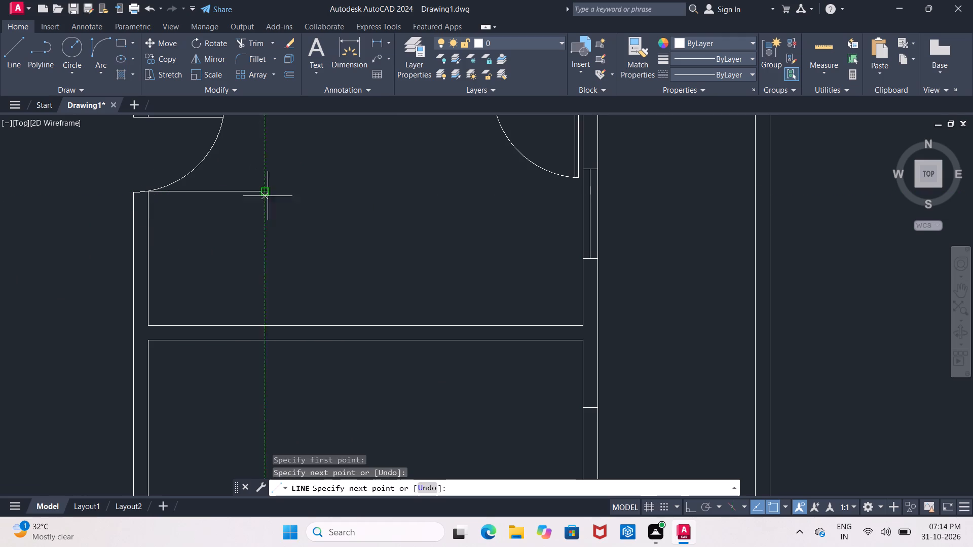
click(268, 325)
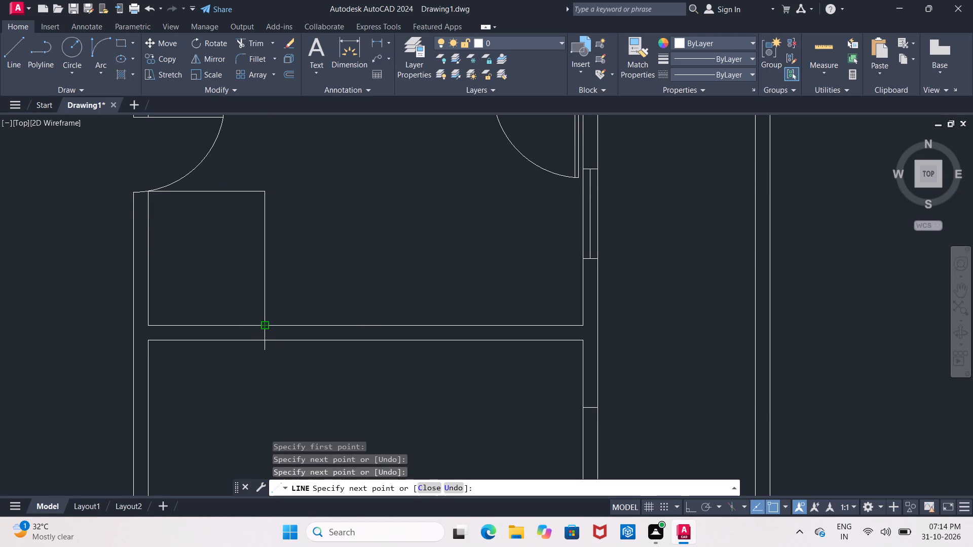
key(Escape)
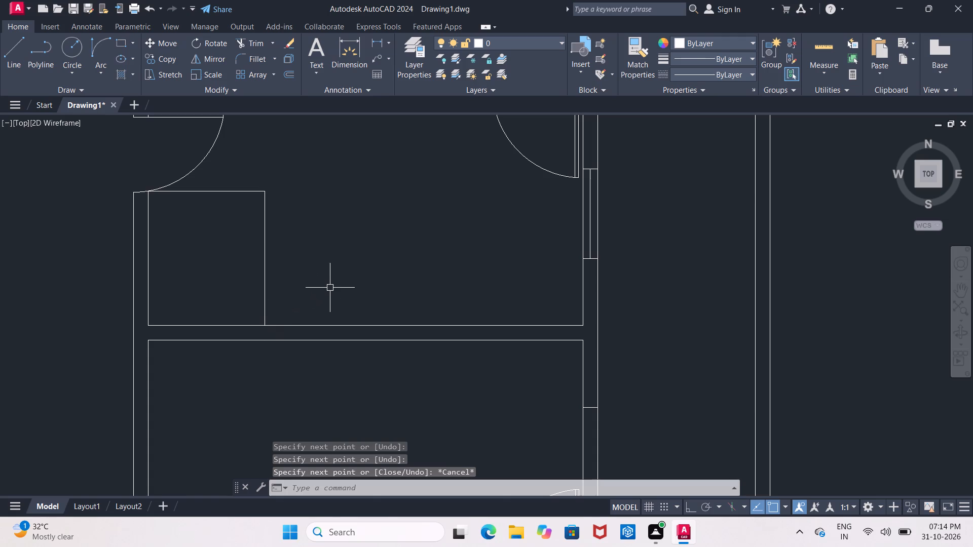
With Ortho on, draw a north-south divider line across the upper bathroom, from the north wall's inner face through the south partition wall.
scroll(329, 287, down, 1)
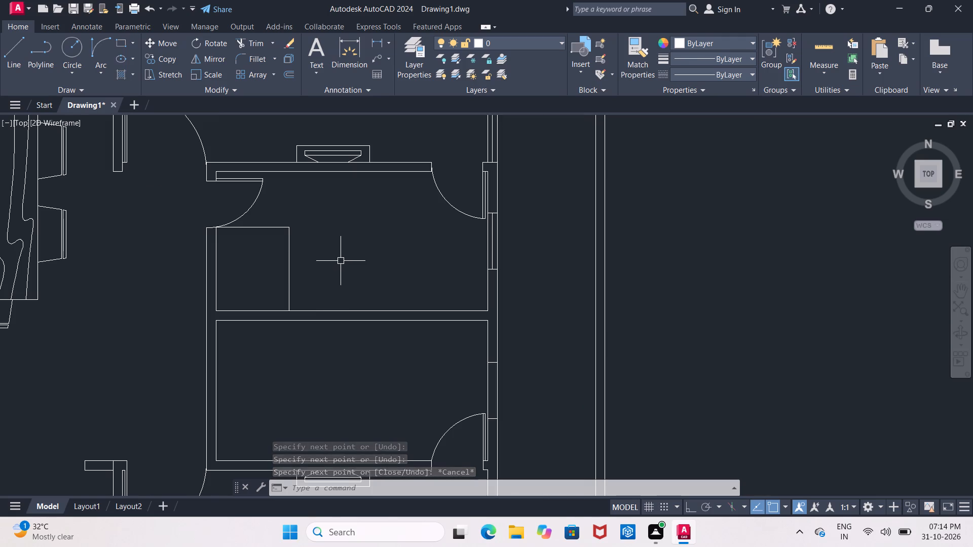
click(14, 41)
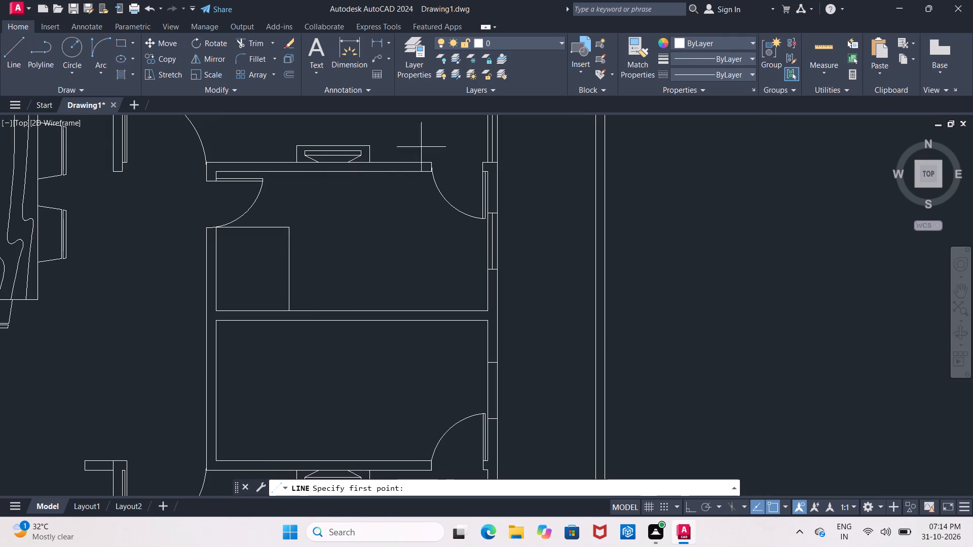
click(370, 173)
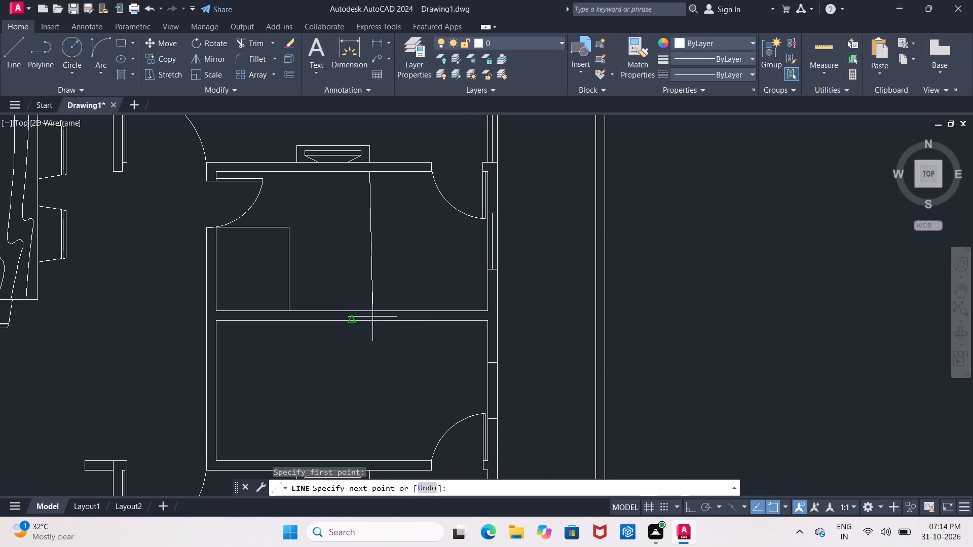
scroll(372, 317, up, 2)
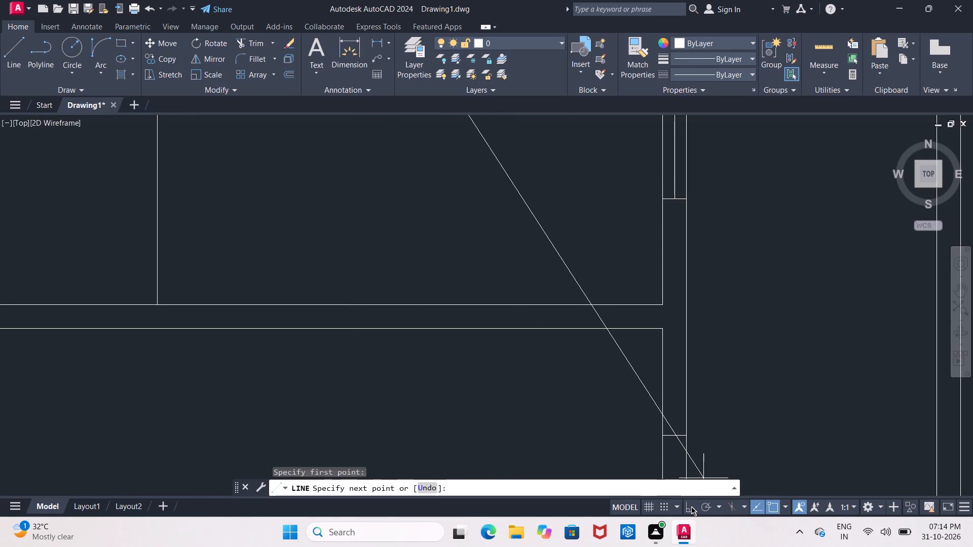
click(689, 506)
click(361, 349)
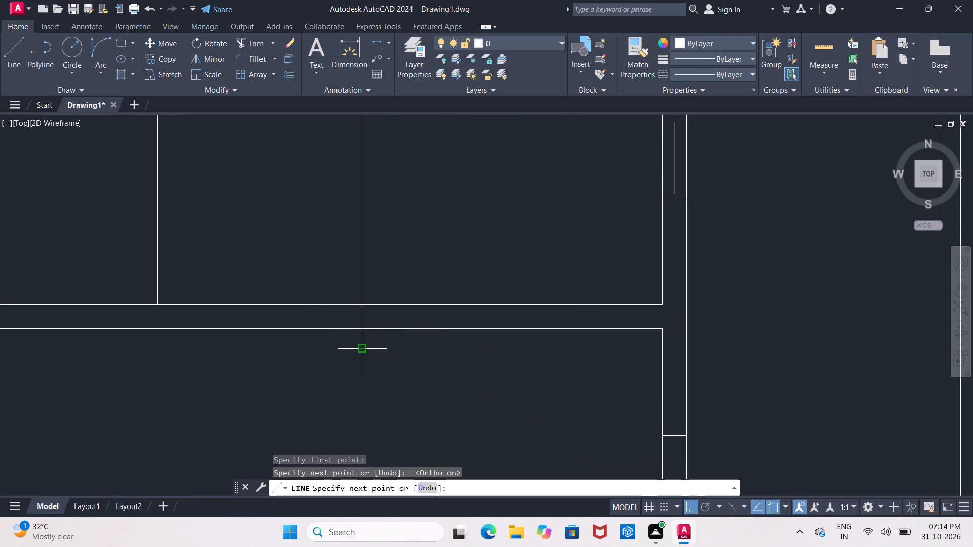
key(Escape)
Trim the divider line's excess beyond and within the partition wall so it stops at the upper bathroom's inner south face.
text(TR)
key(space)
key(space)
click(363, 344)
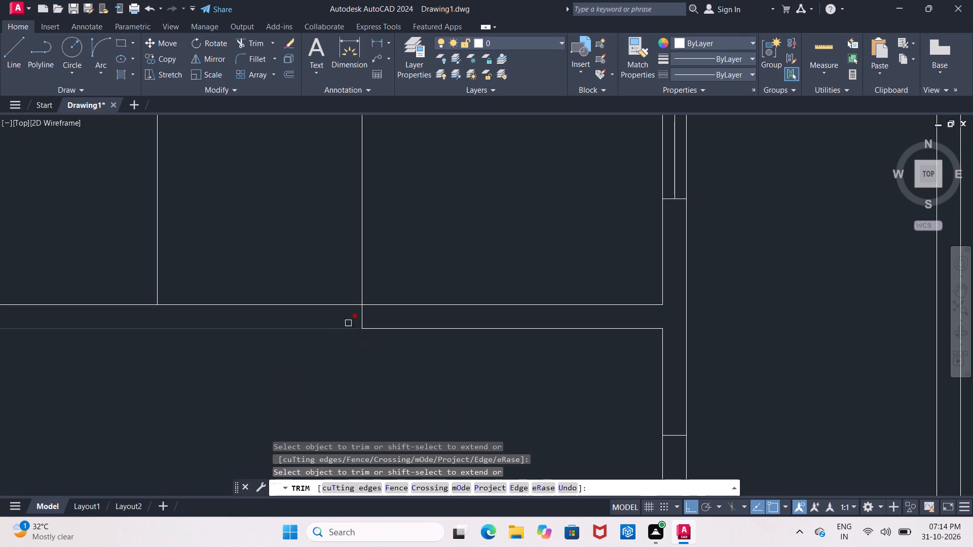
click(362, 316)
scroll(362, 316, down, 3)
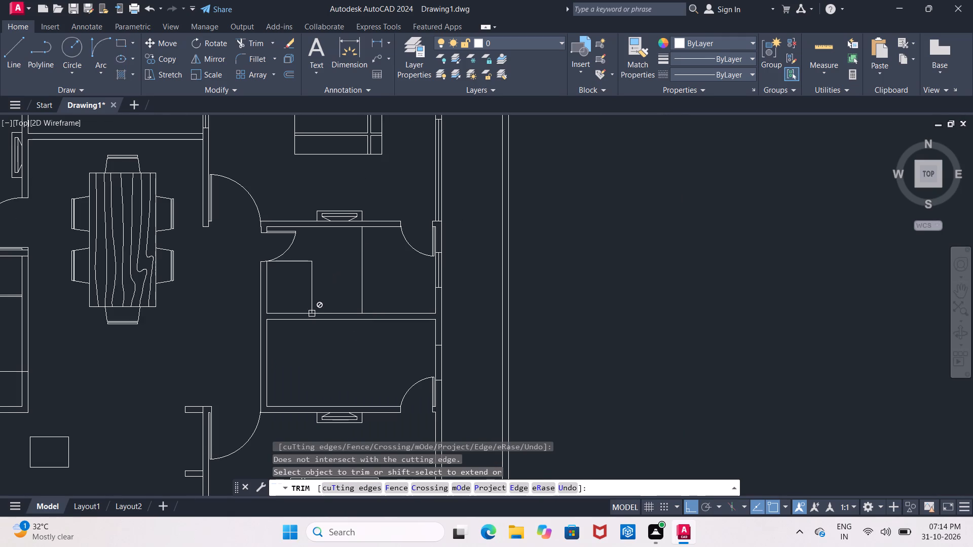
scroll(310, 289, down, 2)
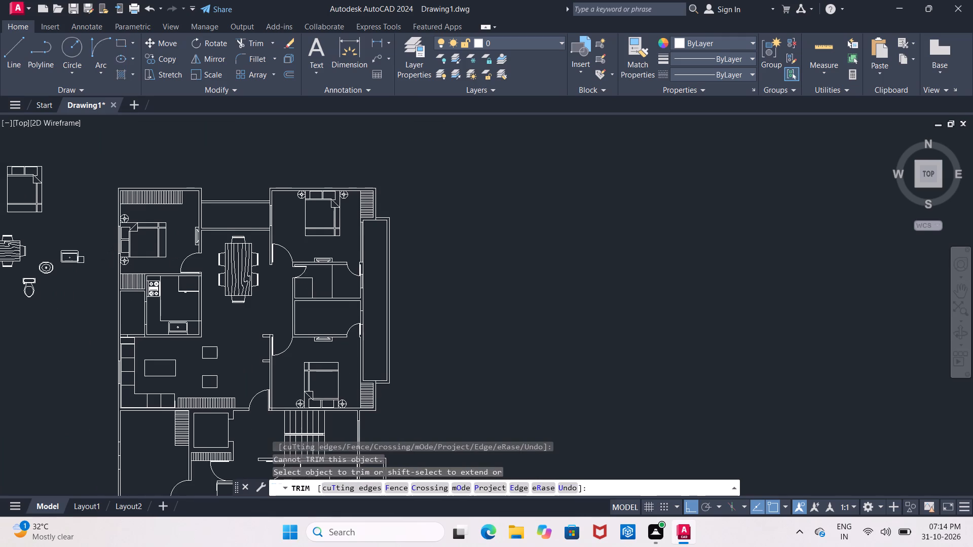
middle_drag(71, 277, 105, 296)
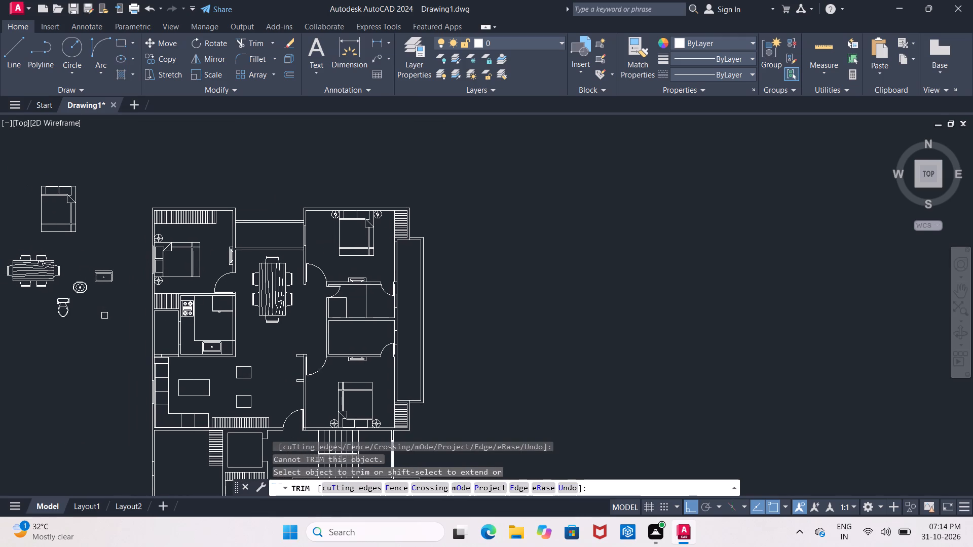
key(Escape)
Copy the oval washbasin from the loose fixture blocks onto the upper bathroom's corner counter, with Ortho off.
scroll(87, 293, up, 1)
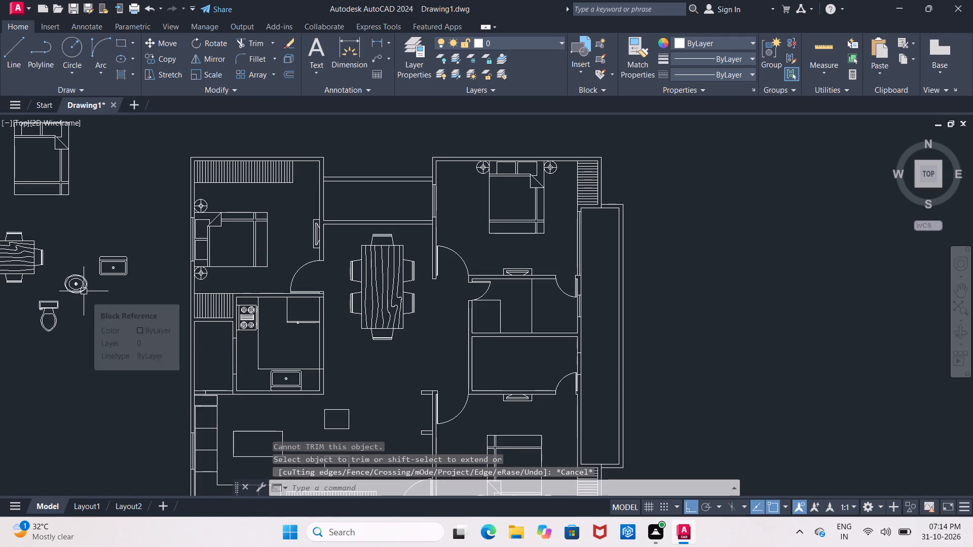
click(84, 291)
click(161, 59)
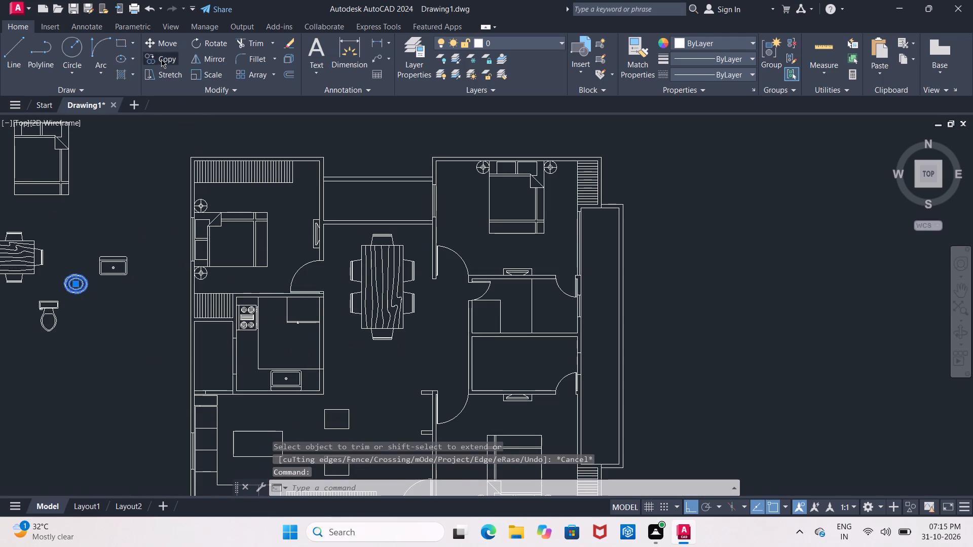
click(75, 273)
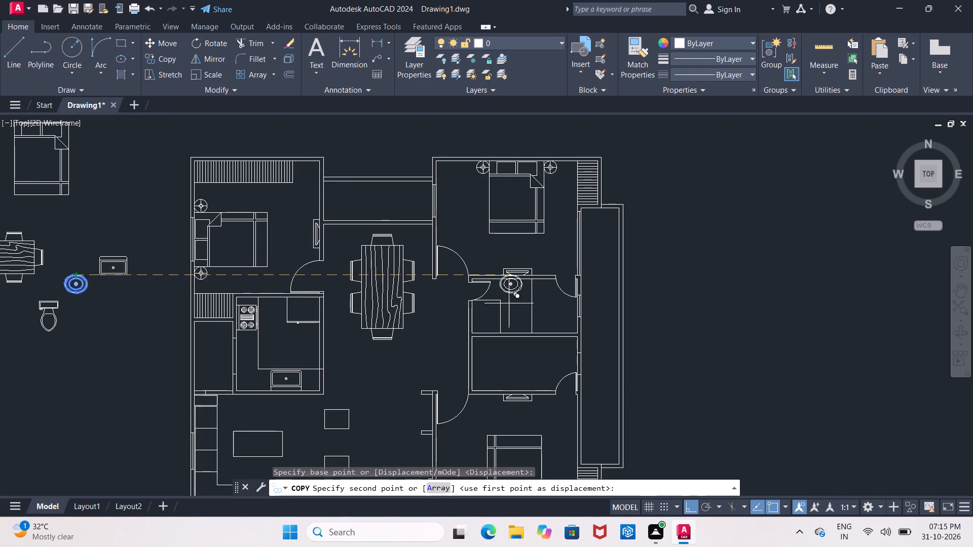
click(688, 505)
scroll(458, 305, up, 2)
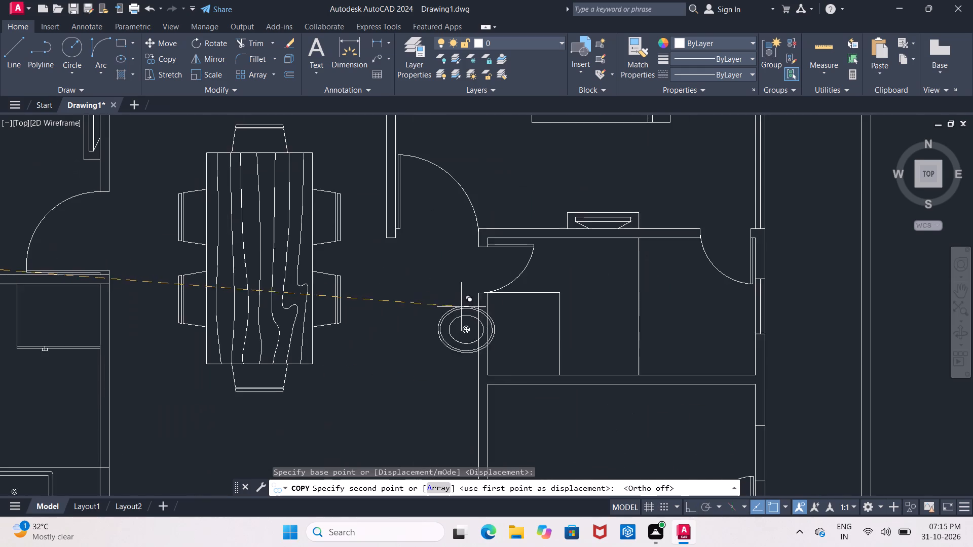
scroll(510, 314, up, 1)
middle_drag(512, 314, 354, 324)
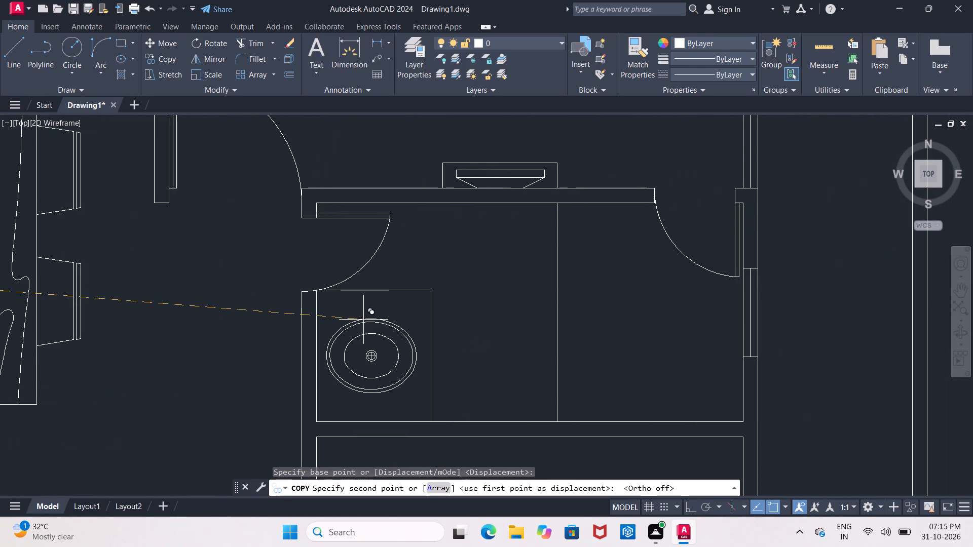
click(361, 309)
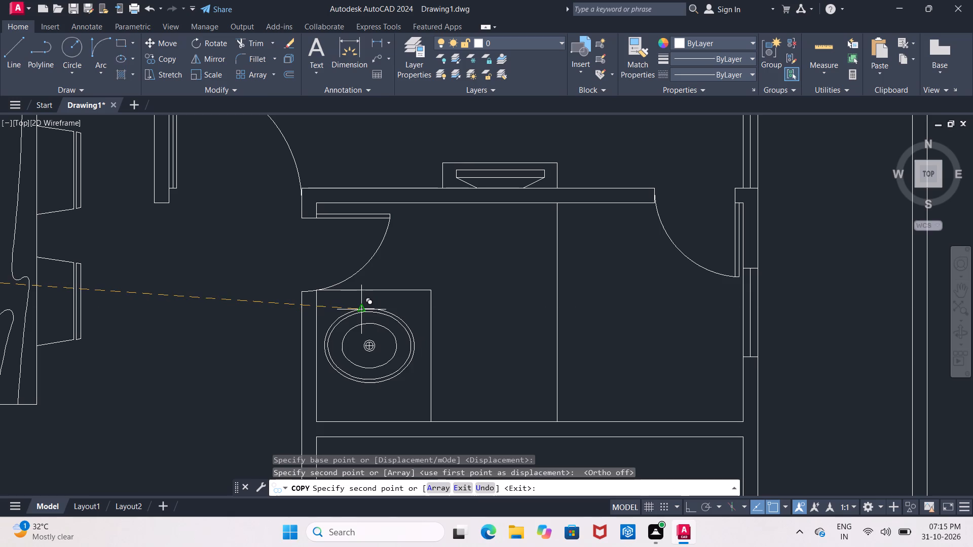
key(Escape)
Copy the toilet from the loose fixture blocks into the upper bathroom, between the basin counter and the divider line.
scroll(389, 268, down, 3)
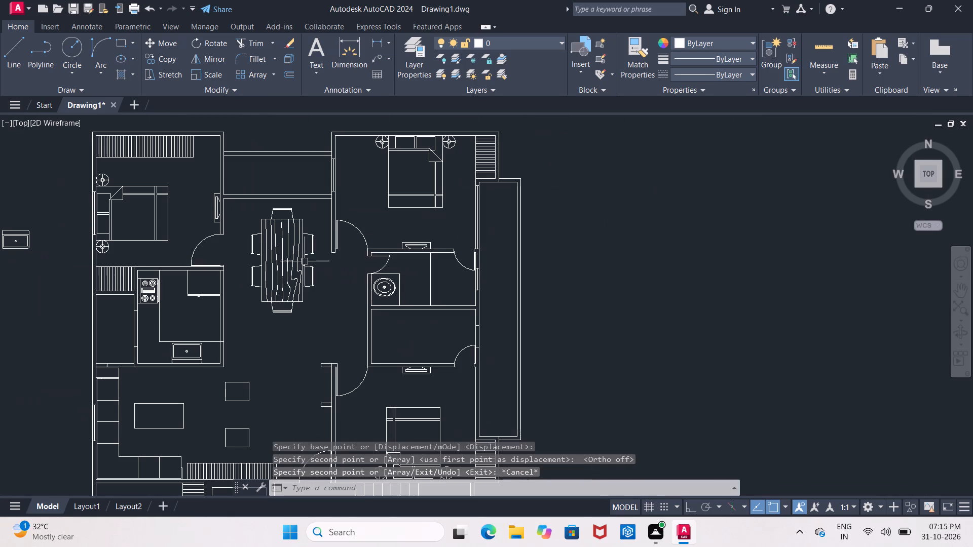
middle_drag(84, 250, 245, 258)
scroll(84, 233, down, 1)
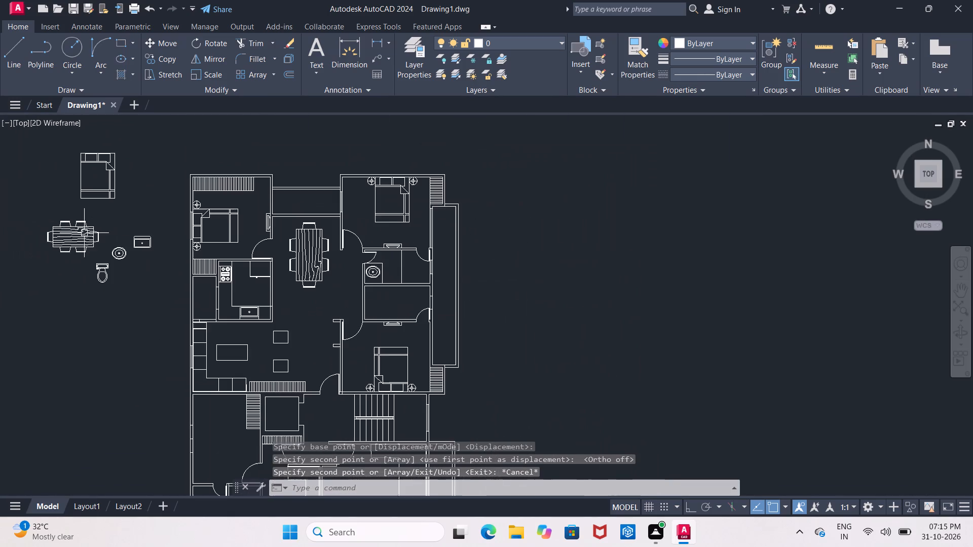
click(96, 265)
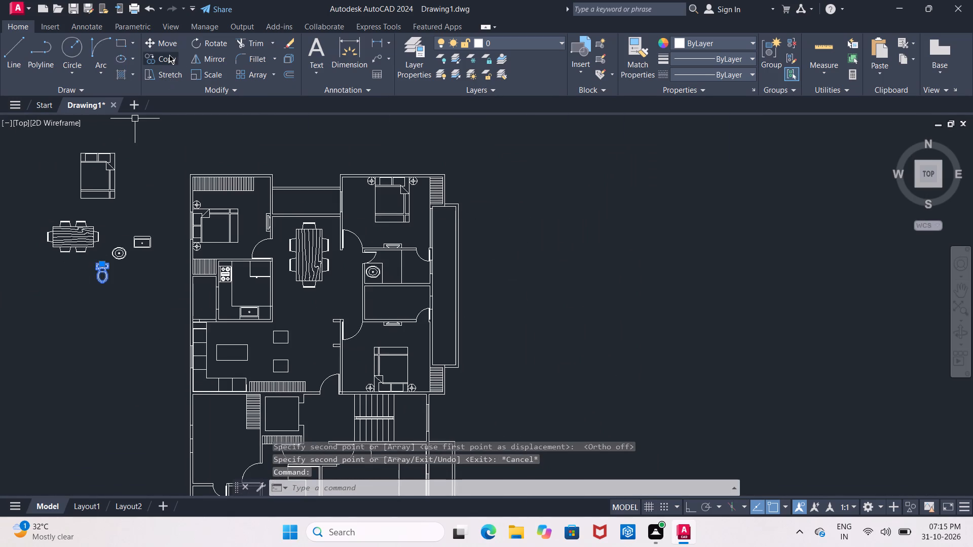
click(168, 57)
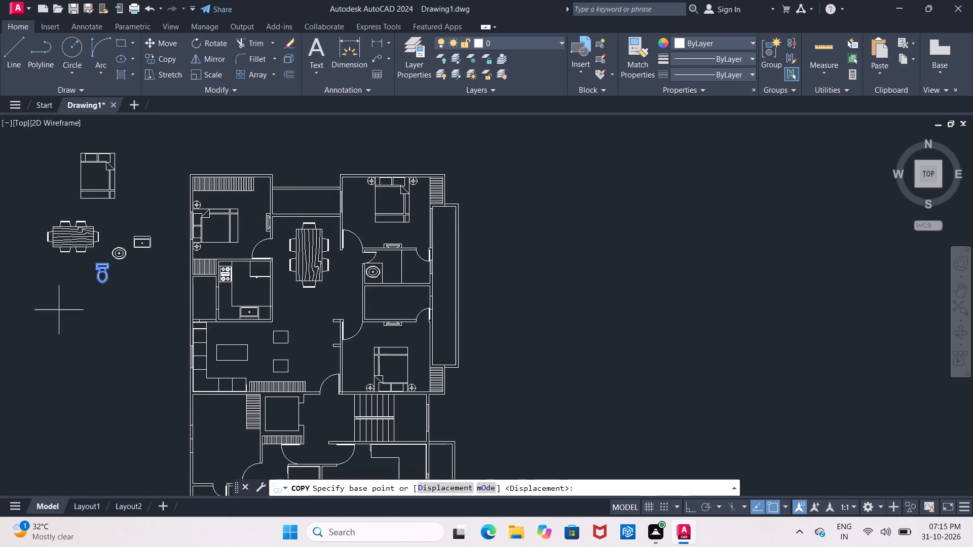
scroll(96, 260, up, 3)
click(108, 275)
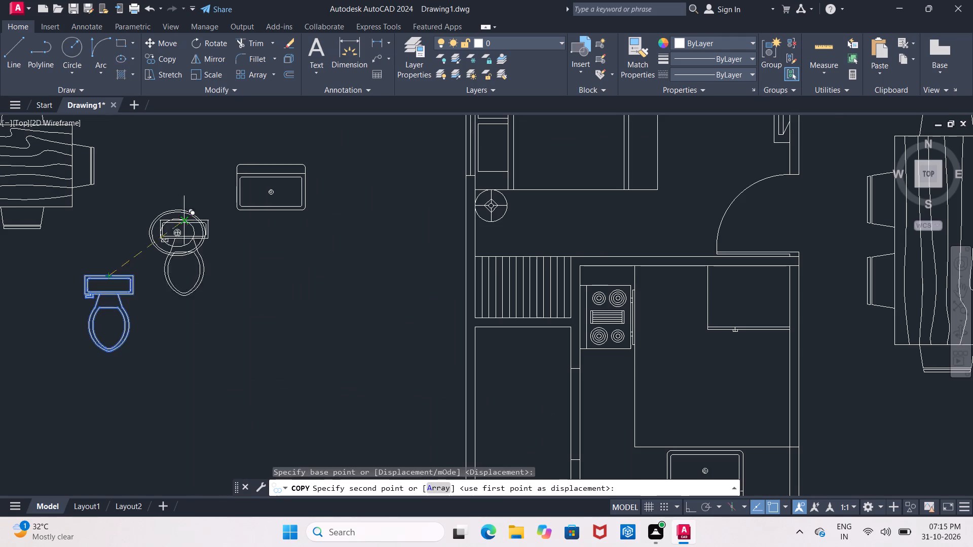
scroll(198, 218, down, 4)
middle_drag(353, 225, 176, 237)
scroll(208, 258, up, 2)
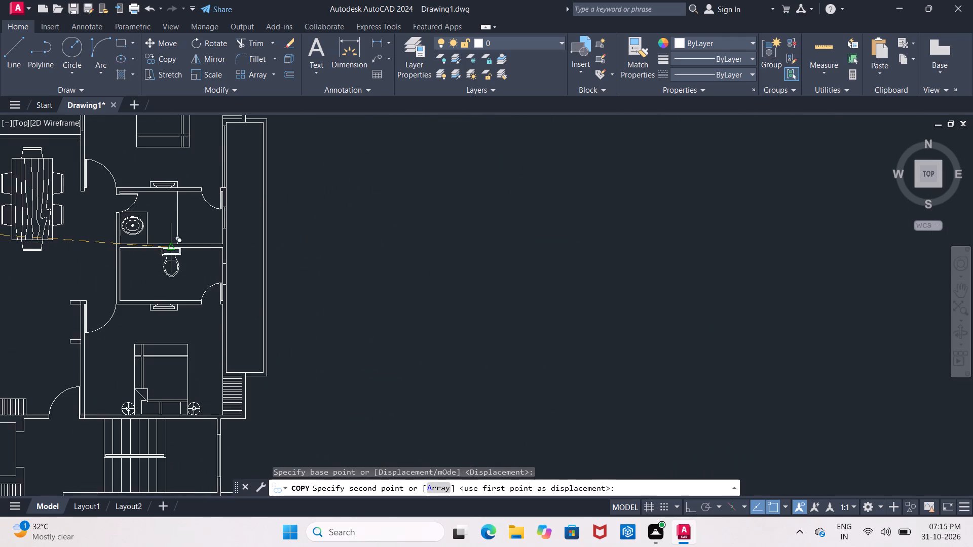
scroll(167, 243, up, 2)
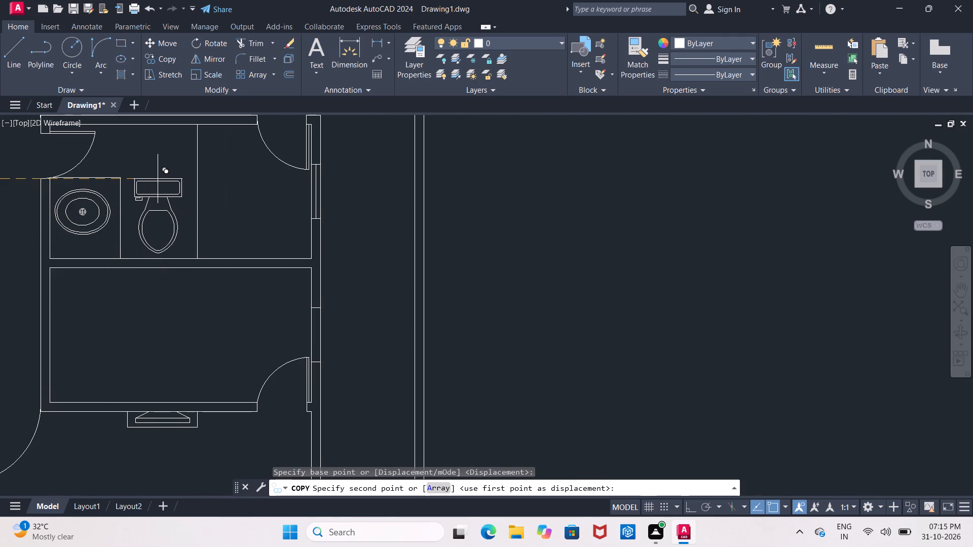
click(158, 179)
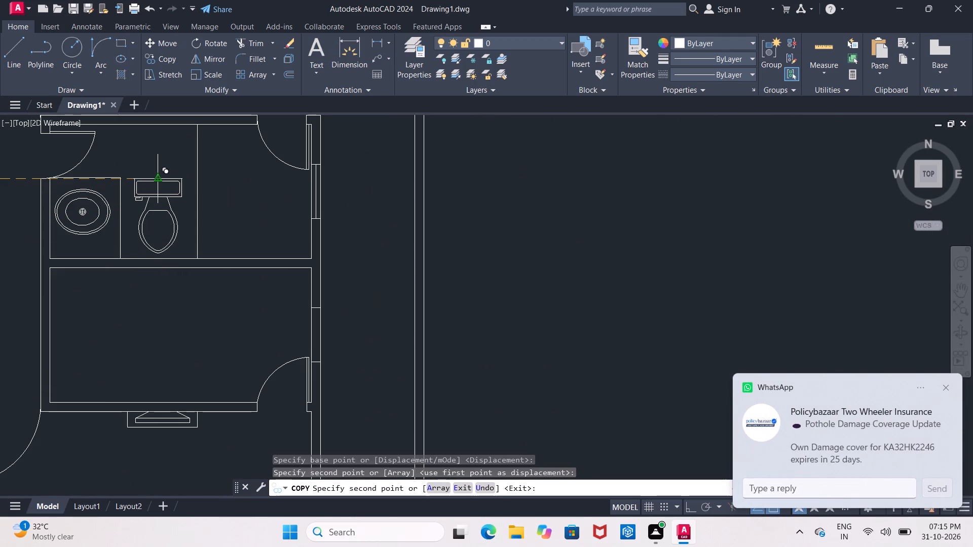
key(Escape)
click(945, 385)
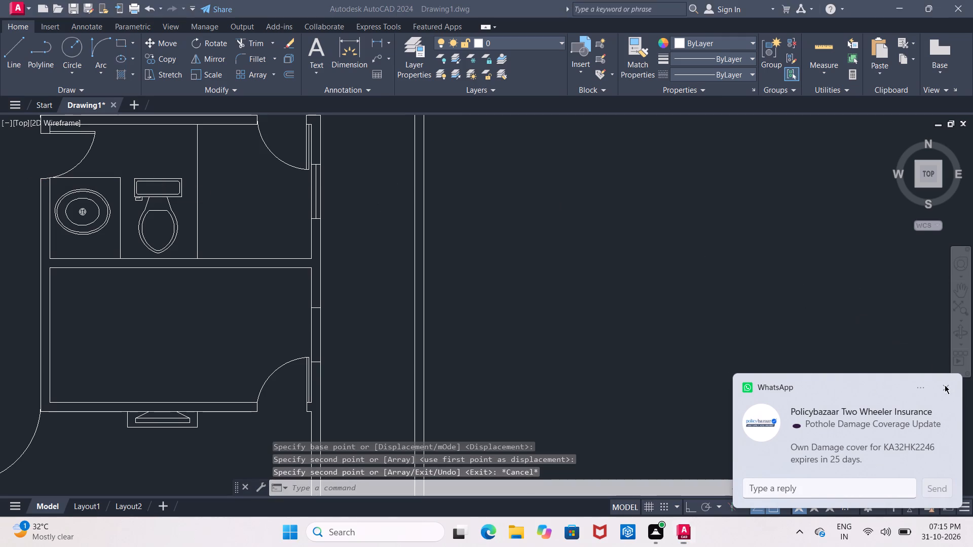
With Ortho on, rotate the copied toilet 180° about the northeast corner of its tank.
click(168, 180)
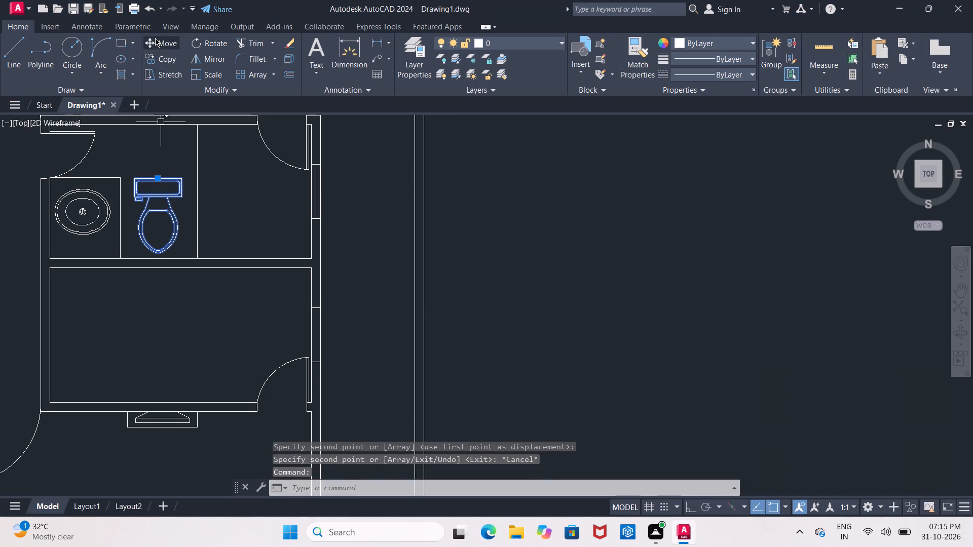
click(195, 43)
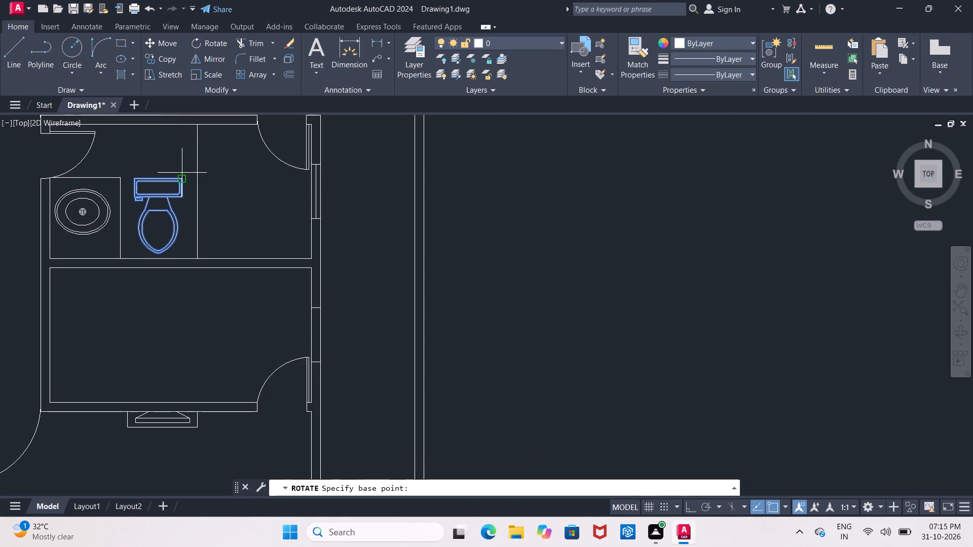
click(184, 176)
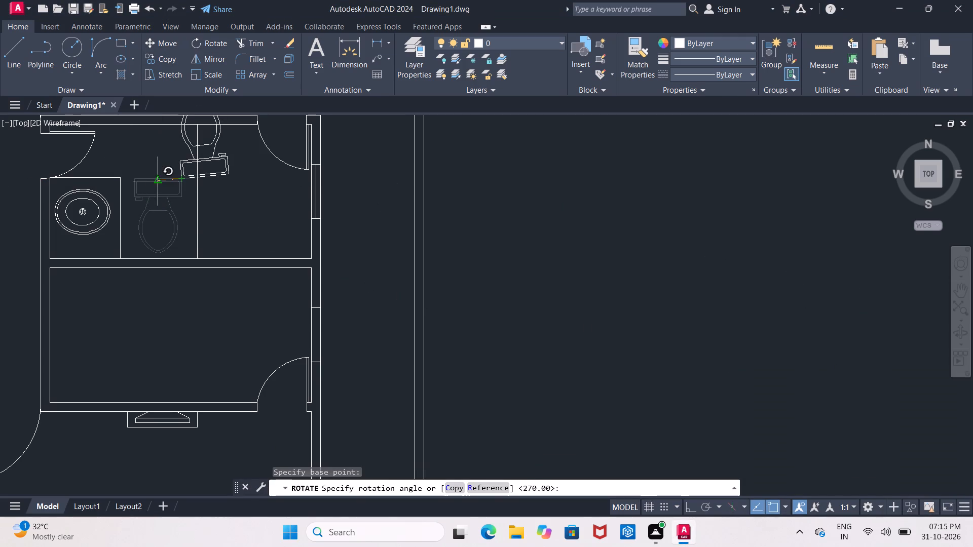
click(691, 509)
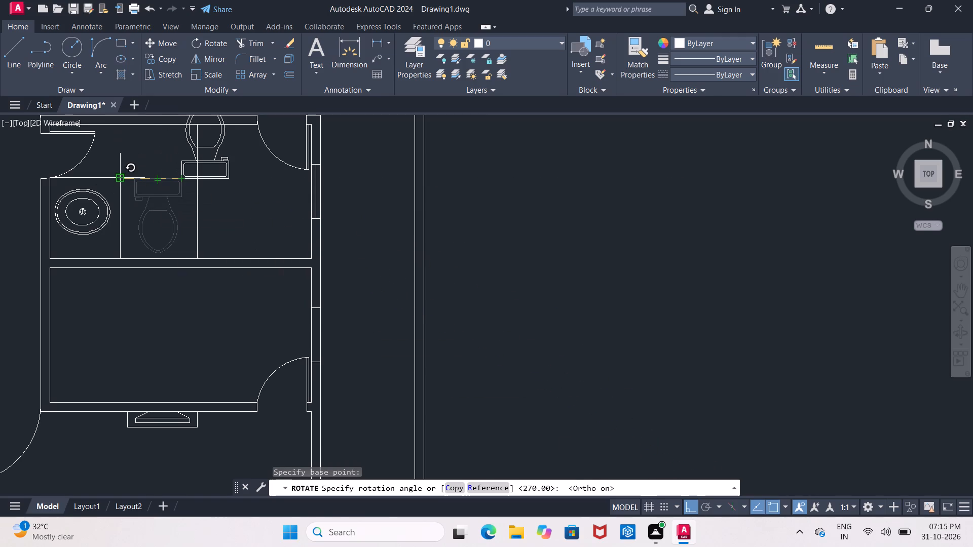
click(118, 182)
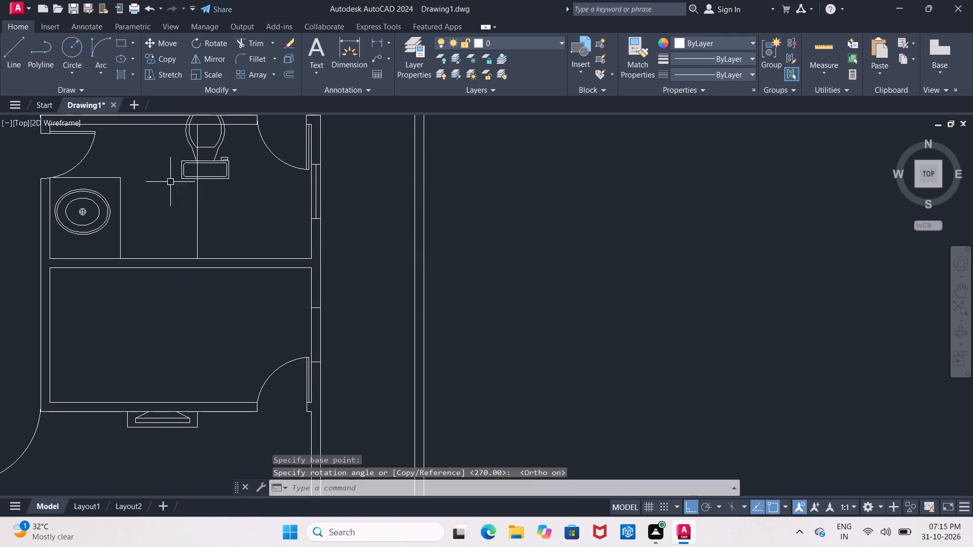
Move the rotated toilet with Ortho off so its tank backs onto the upper bathroom's inner south wall face.
click(235, 173)
middle_drag(256, 231, 291, 328)
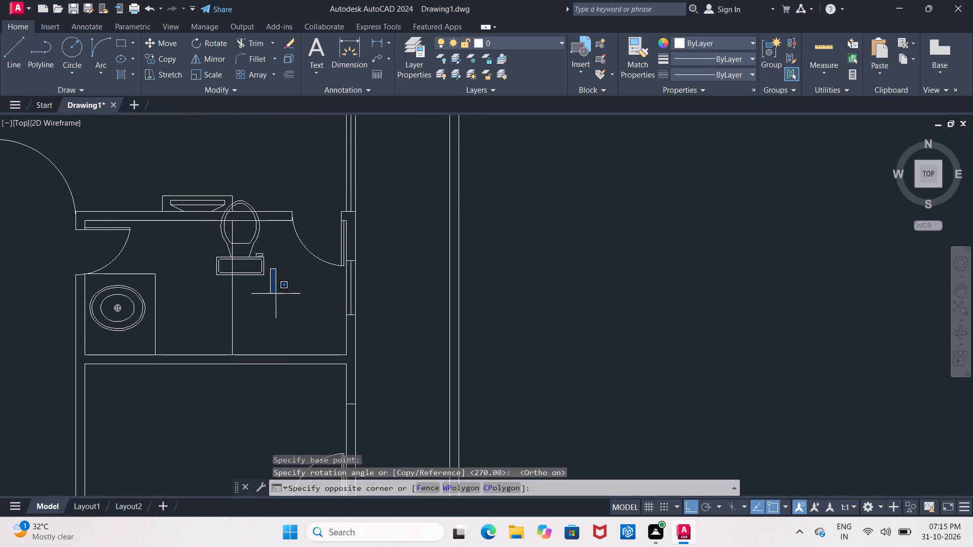
click(277, 295)
click(260, 274)
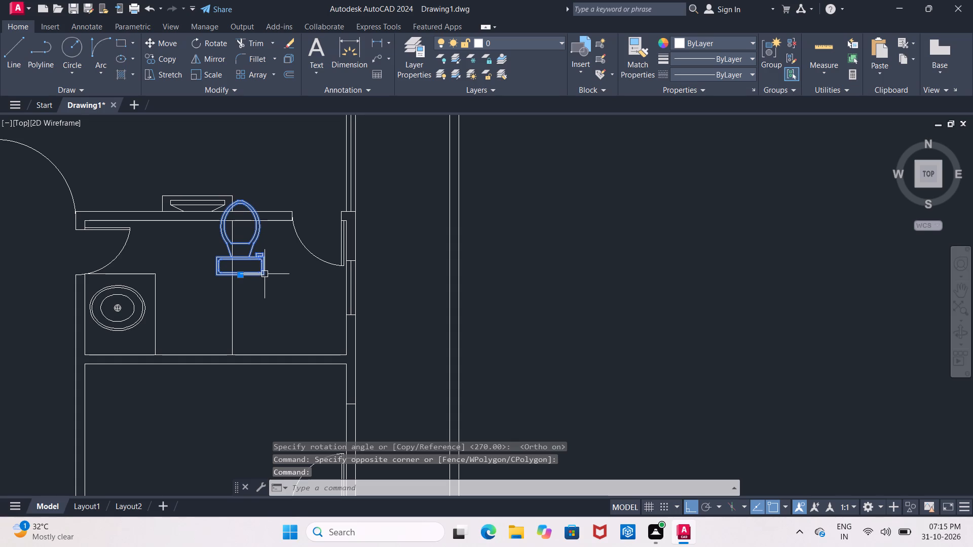
click(158, 46)
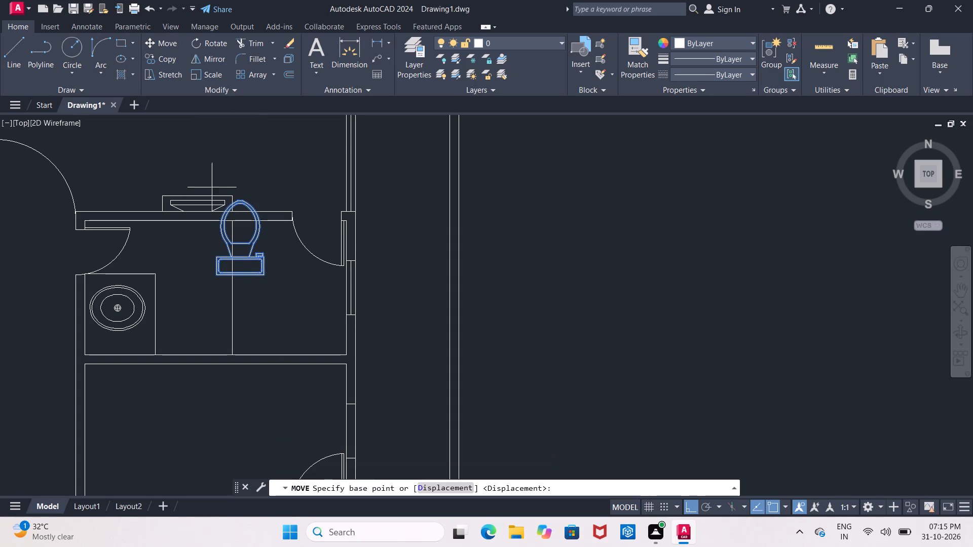
scroll(243, 279, up, 1)
click(237, 275)
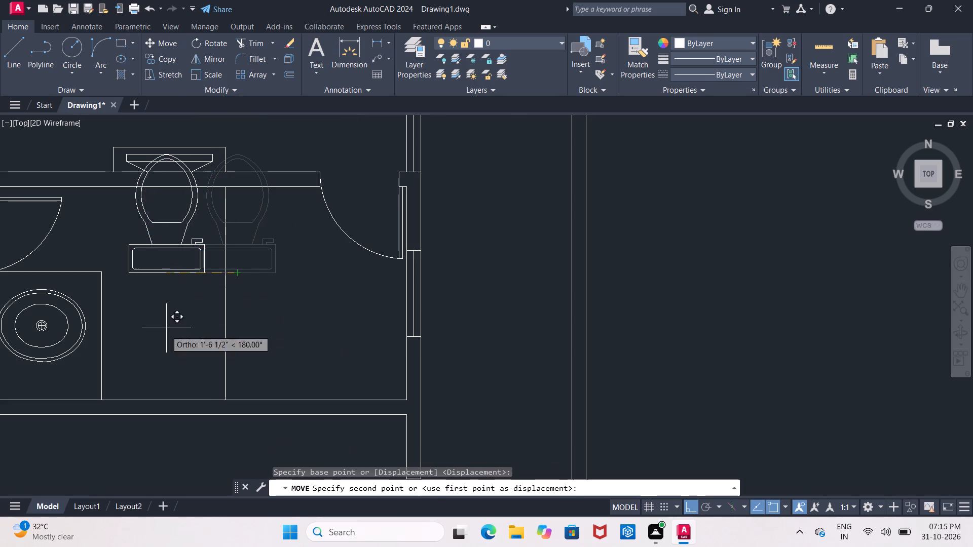
click(692, 509)
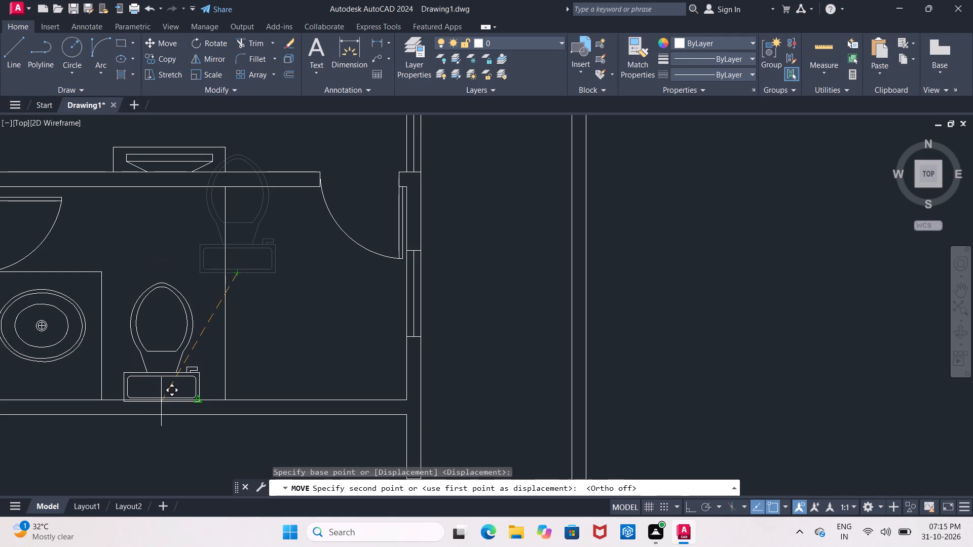
click(158, 396)
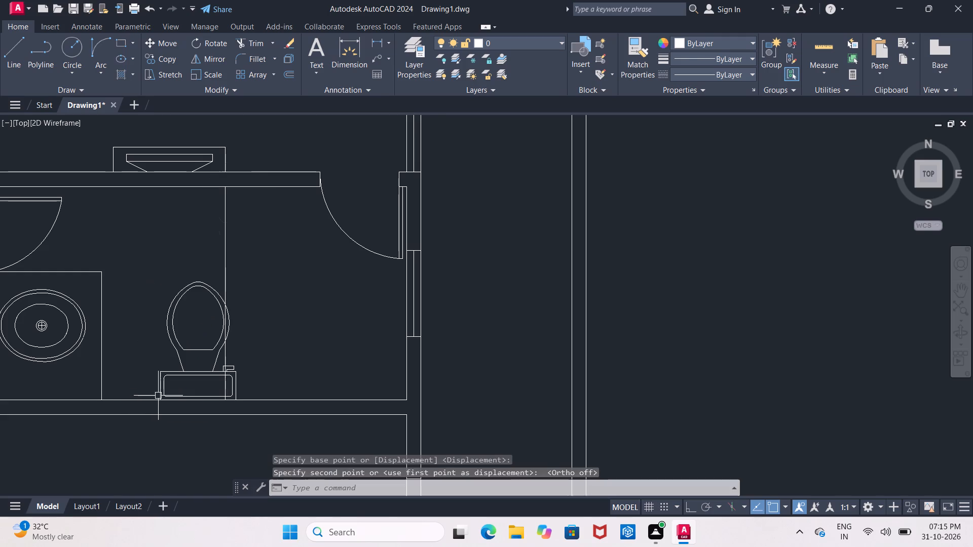
With Ortho on, move the toilet about 9 1/2" west, between the basin counter and the divider line.
scroll(200, 392, up, 1)
click(199, 363)
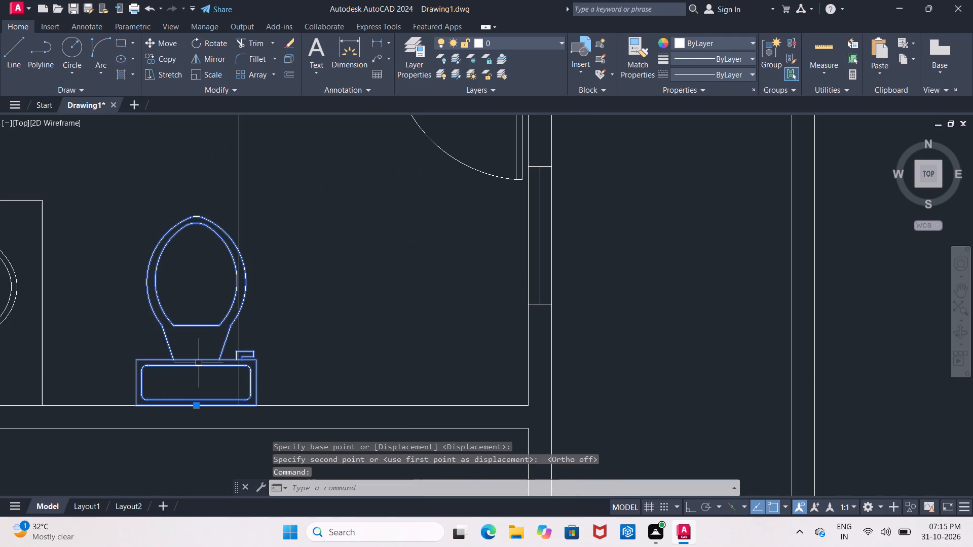
click(159, 43)
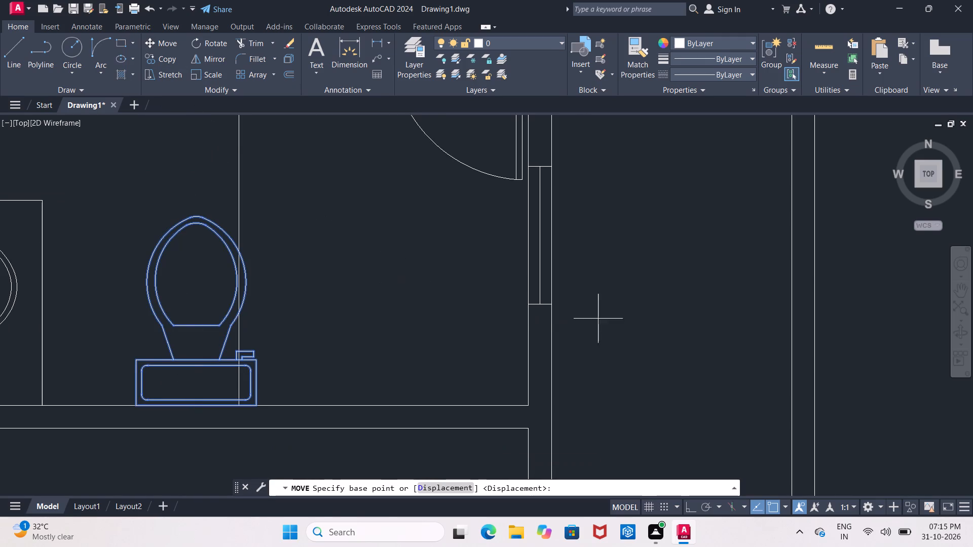
click(708, 285)
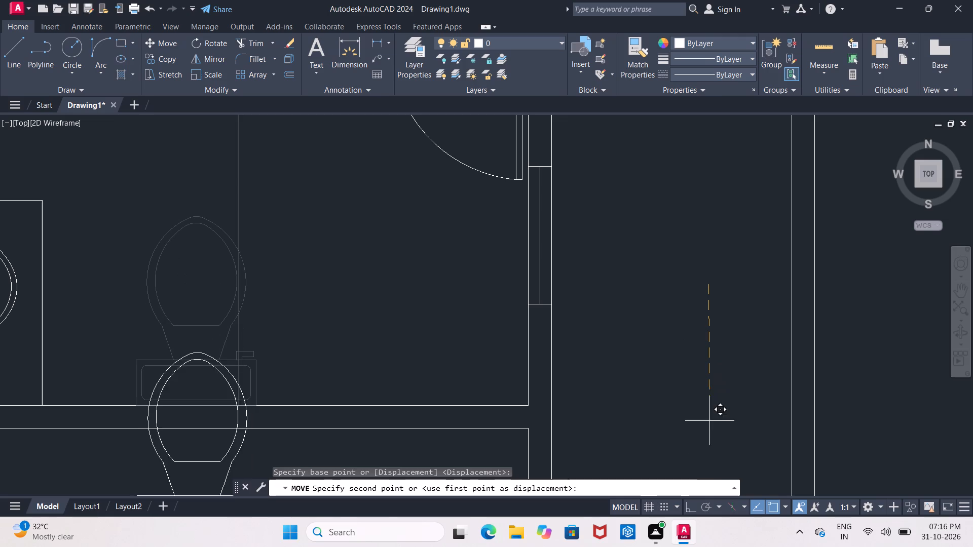
click(692, 509)
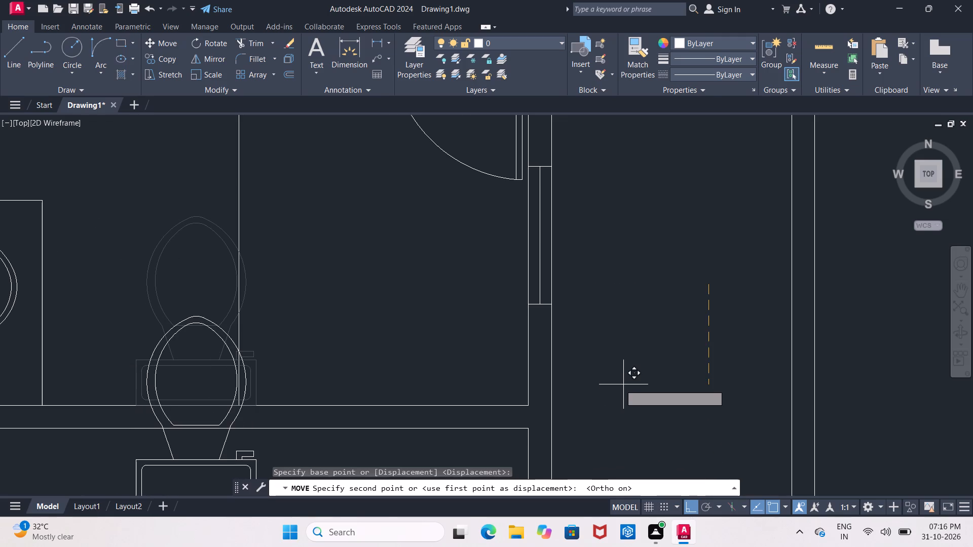
click(654, 336)
scroll(605, 321, down, 2)
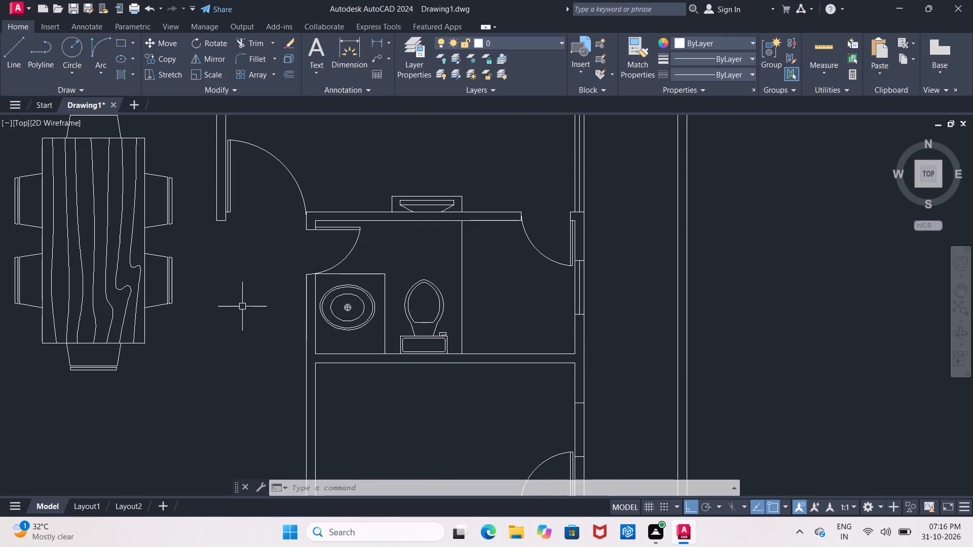
Insert the front-view bathroom faucet block from DesignCenter's House Designer.dwg into the open space between the dining table and upper bathroom.
text(DC)
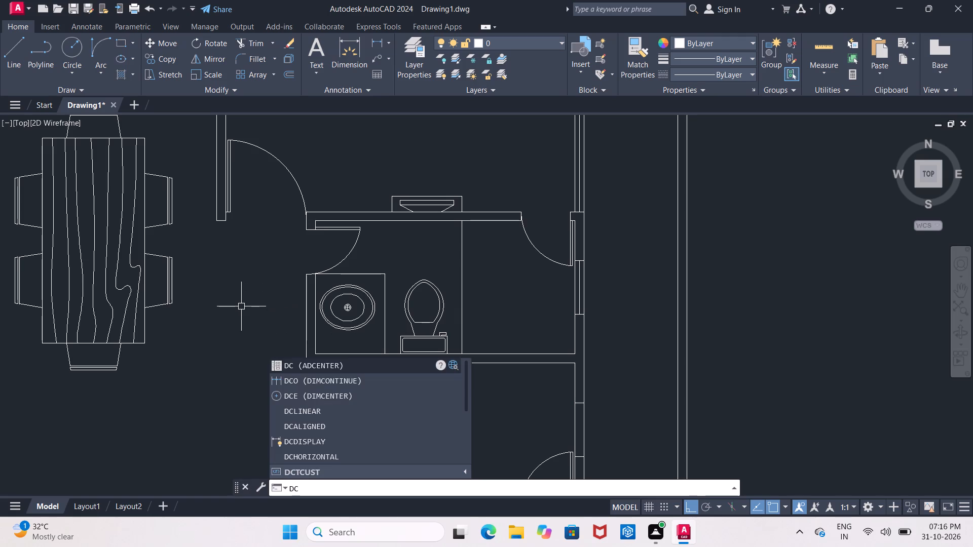
key(Return)
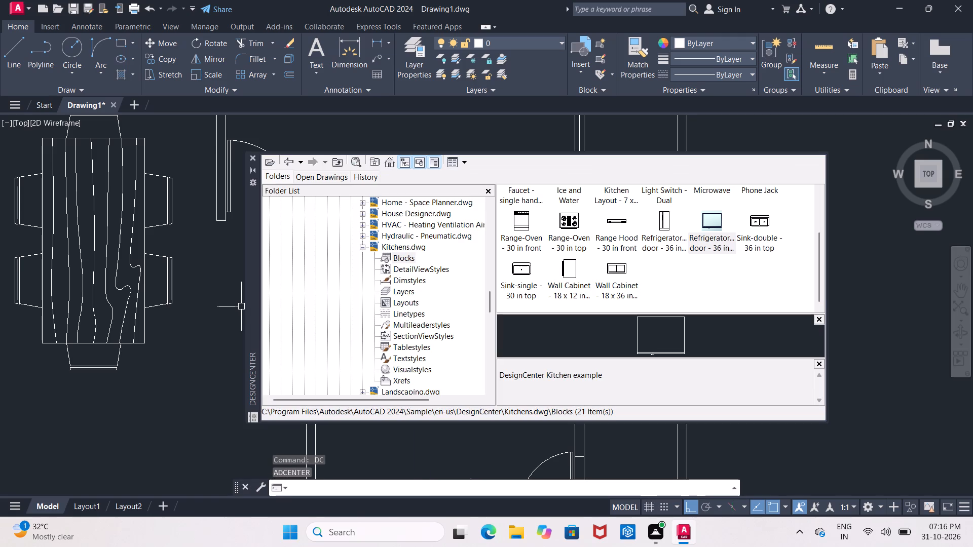
scroll(600, 288, up, 1)
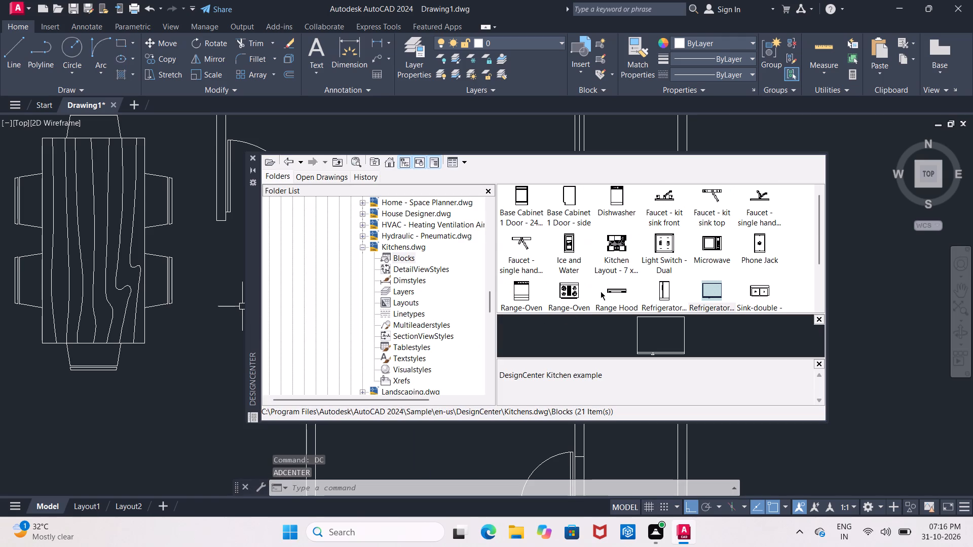
click(294, 162)
click(294, 162)
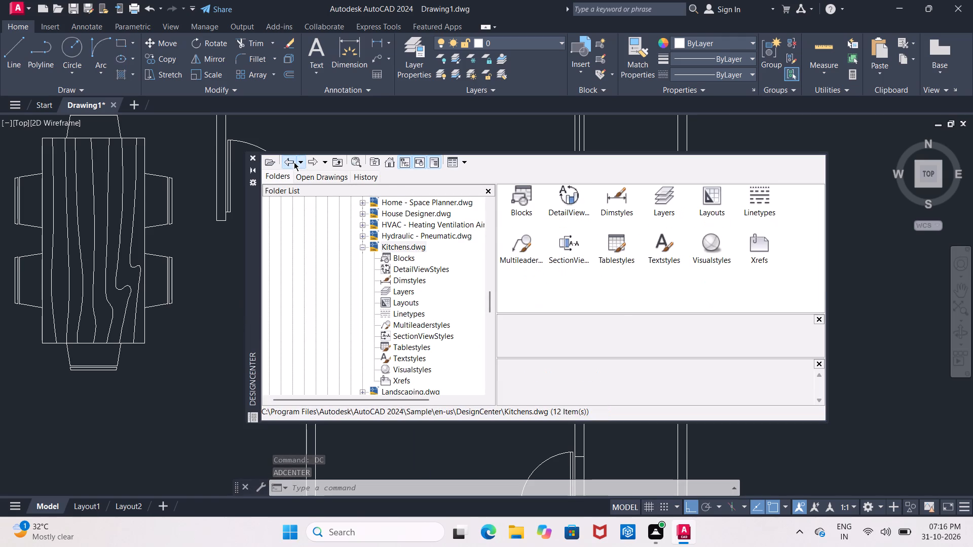
double_click(619, 238)
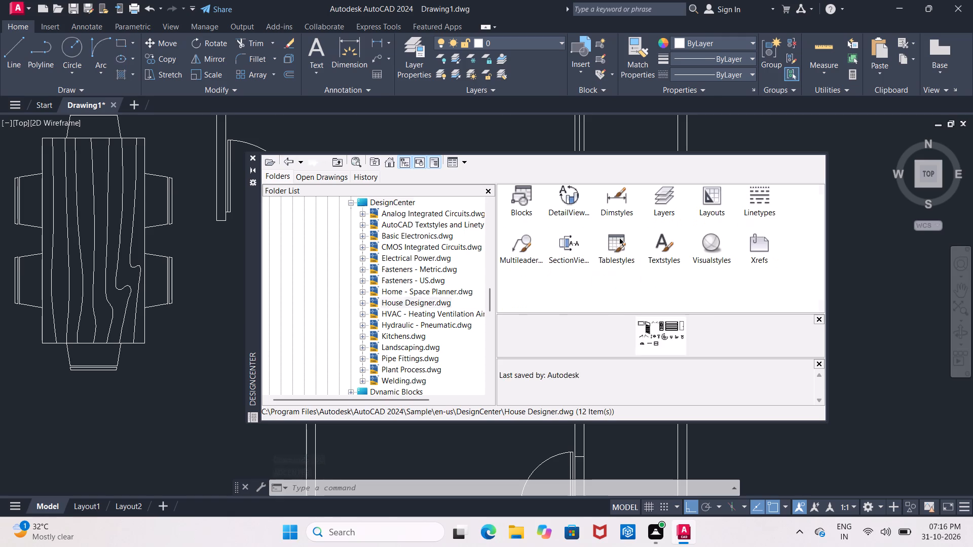
double_click(515, 196)
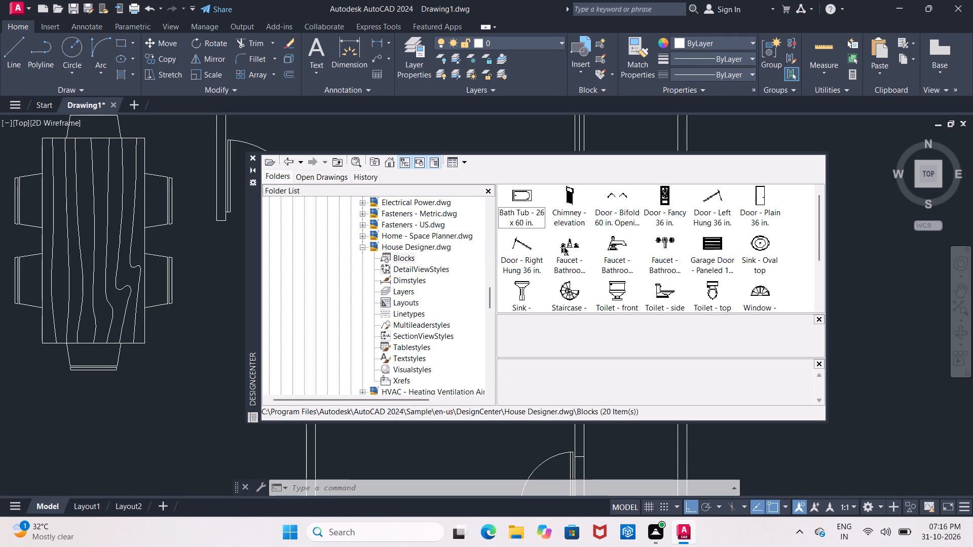
click(575, 245)
drag(570, 246, 463, 293)
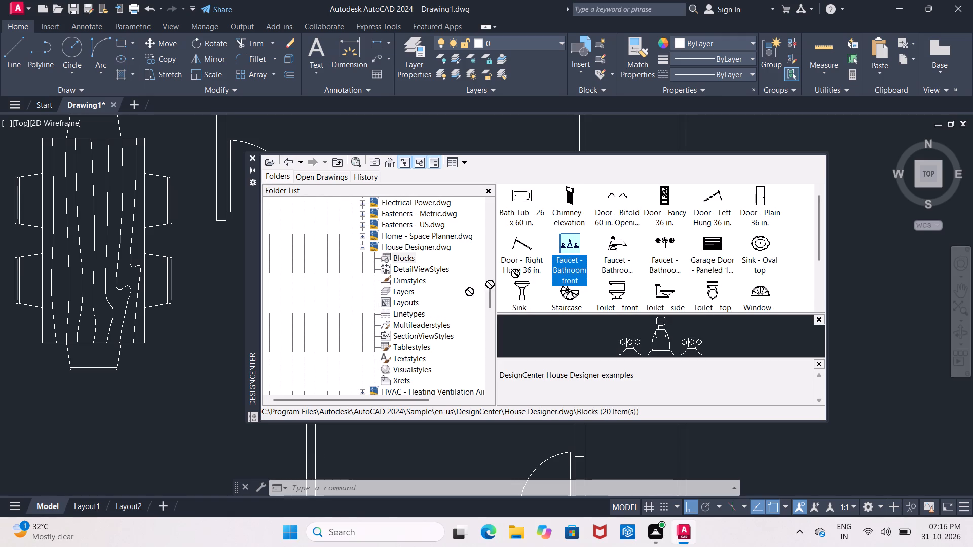
drag(463, 293, 193, 362)
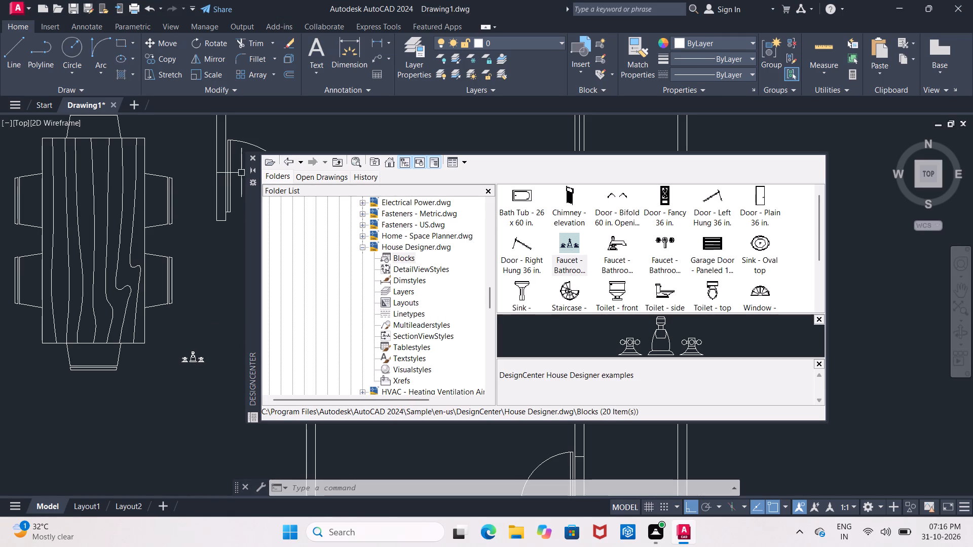
click(253, 159)
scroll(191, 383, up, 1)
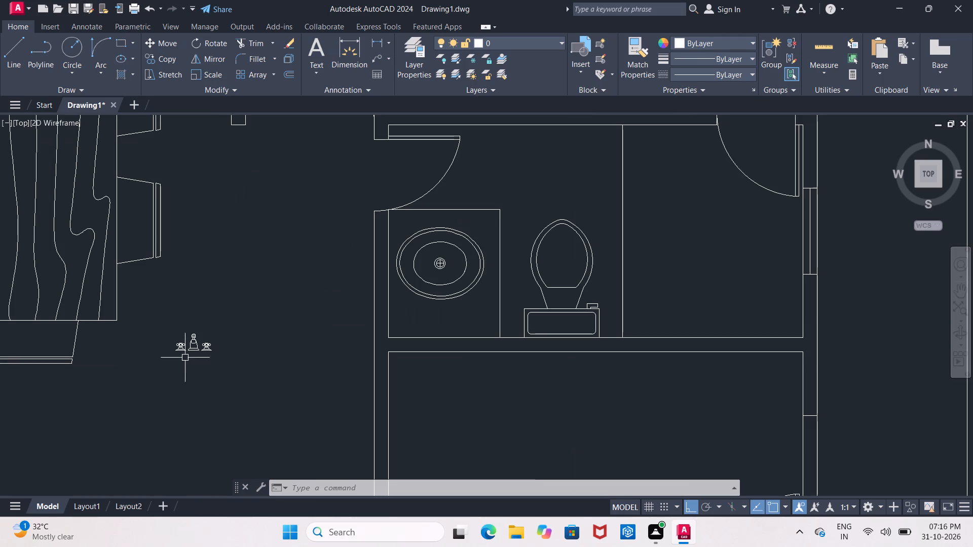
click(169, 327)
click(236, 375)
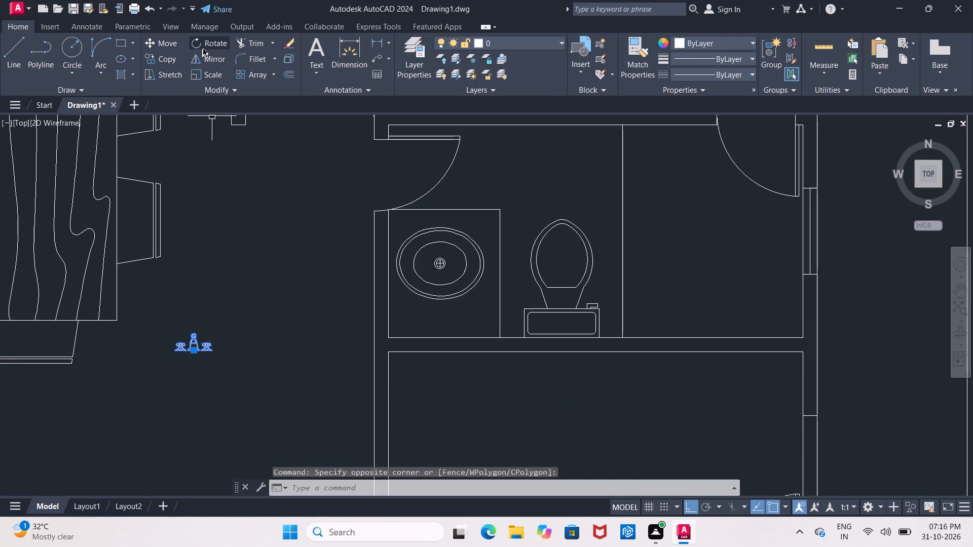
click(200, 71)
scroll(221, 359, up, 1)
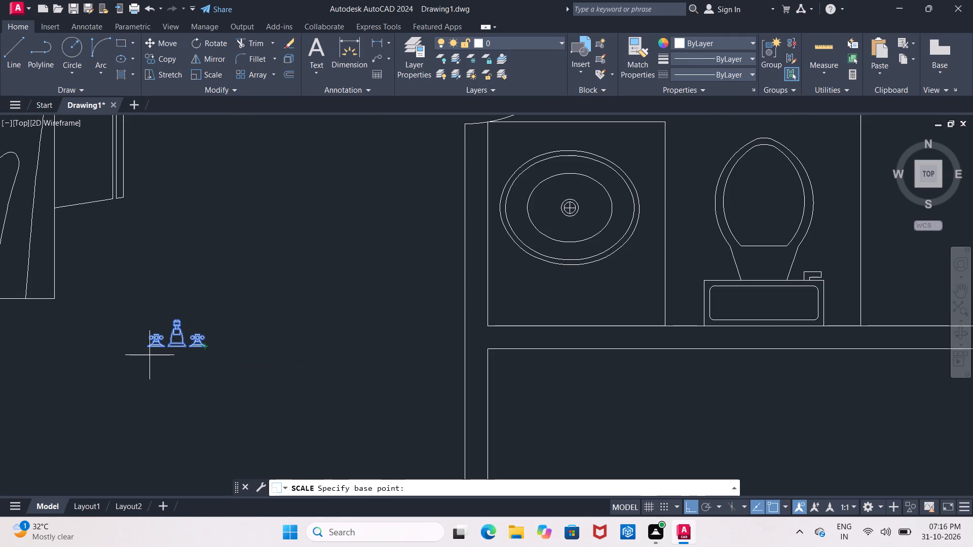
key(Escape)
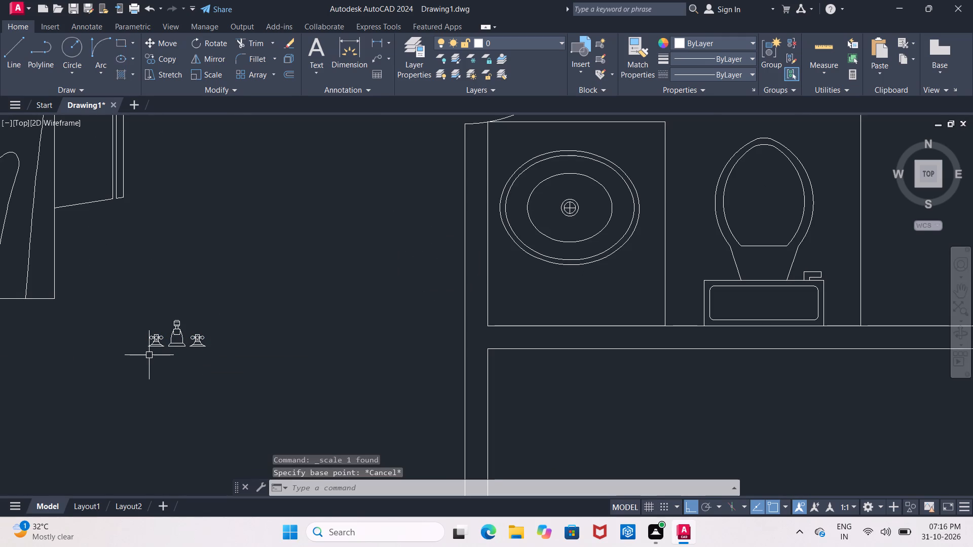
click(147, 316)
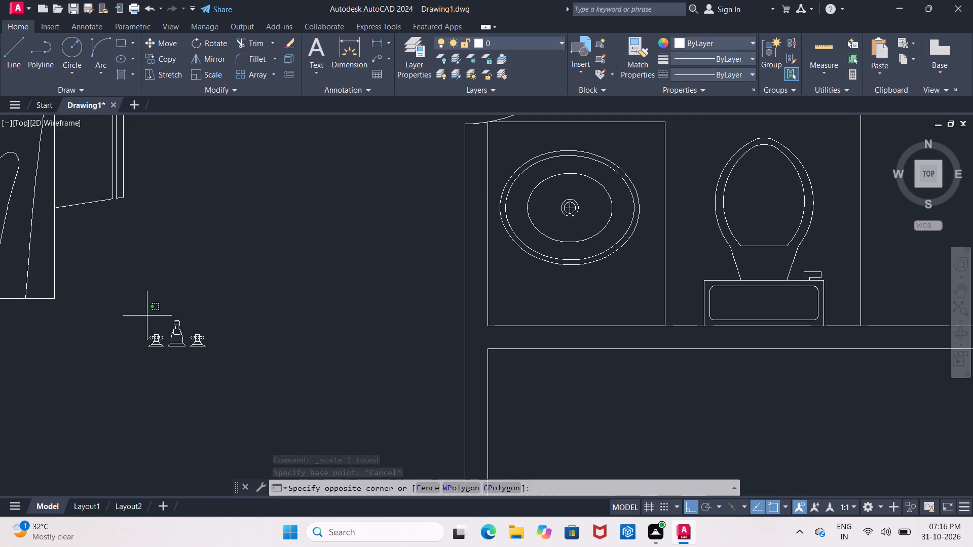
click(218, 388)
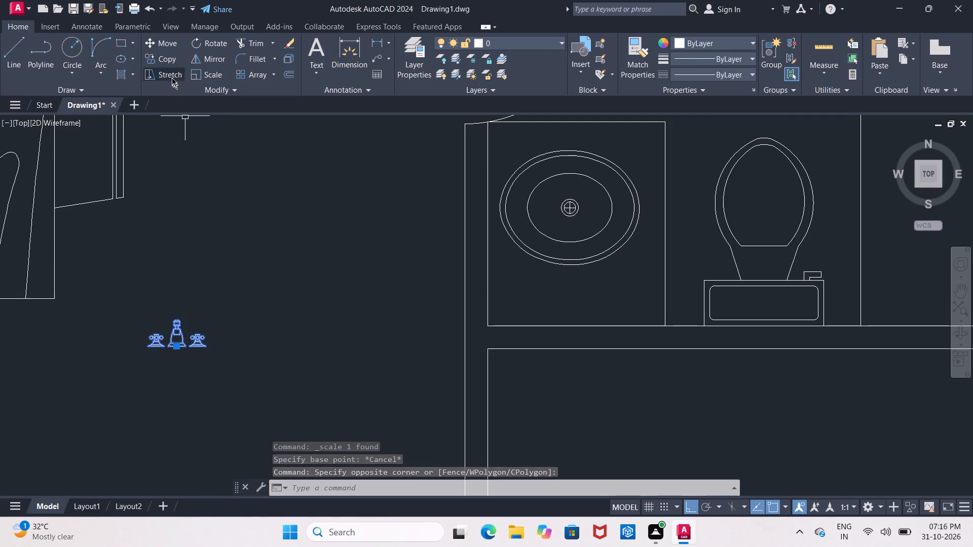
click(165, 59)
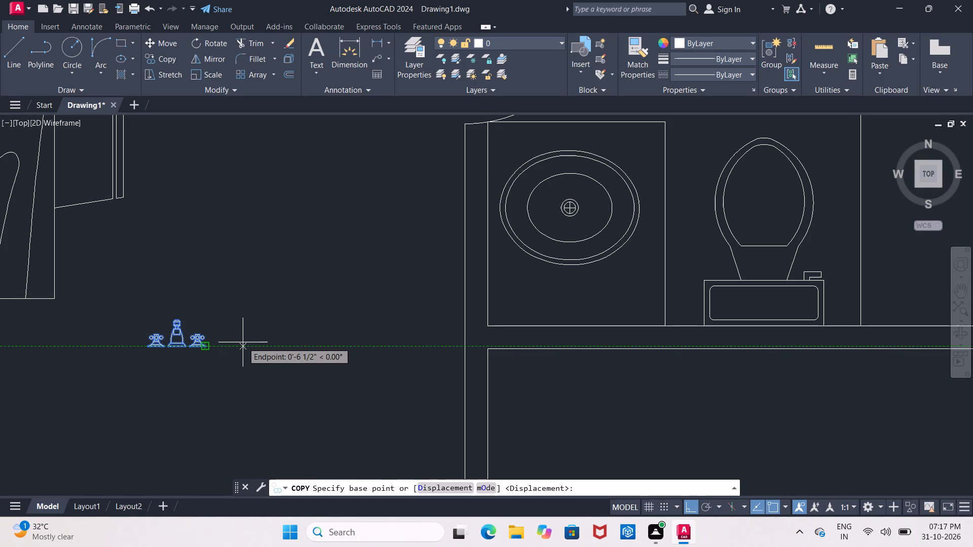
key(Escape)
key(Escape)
Move the faucet with Ortho off into the upper bathroom's east compartment, at the inner south wall face near the southeast corner.
click(184, 339)
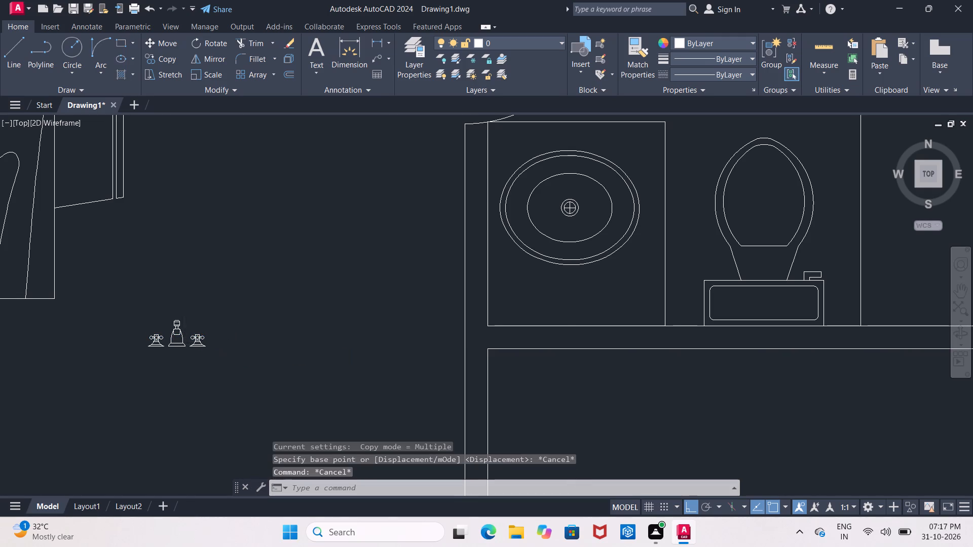
click(166, 43)
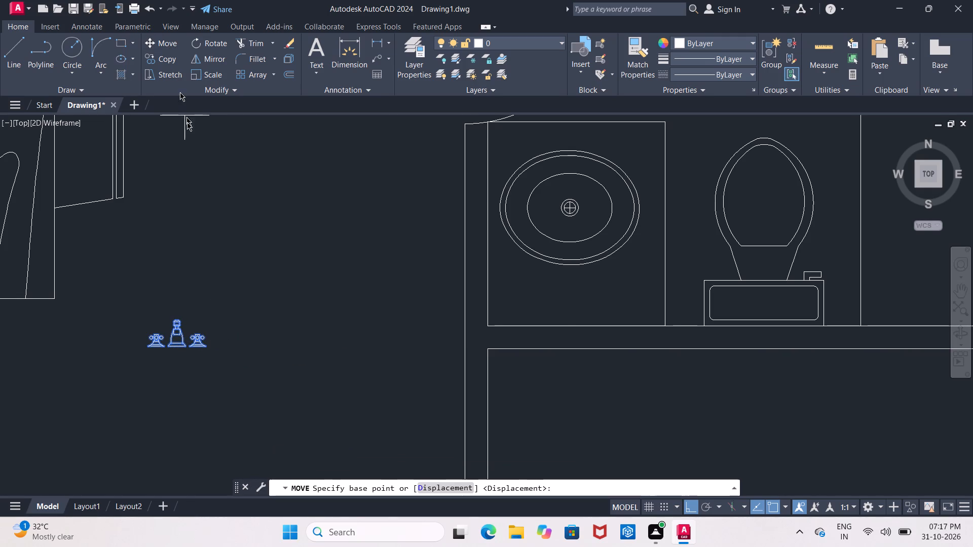
click(205, 346)
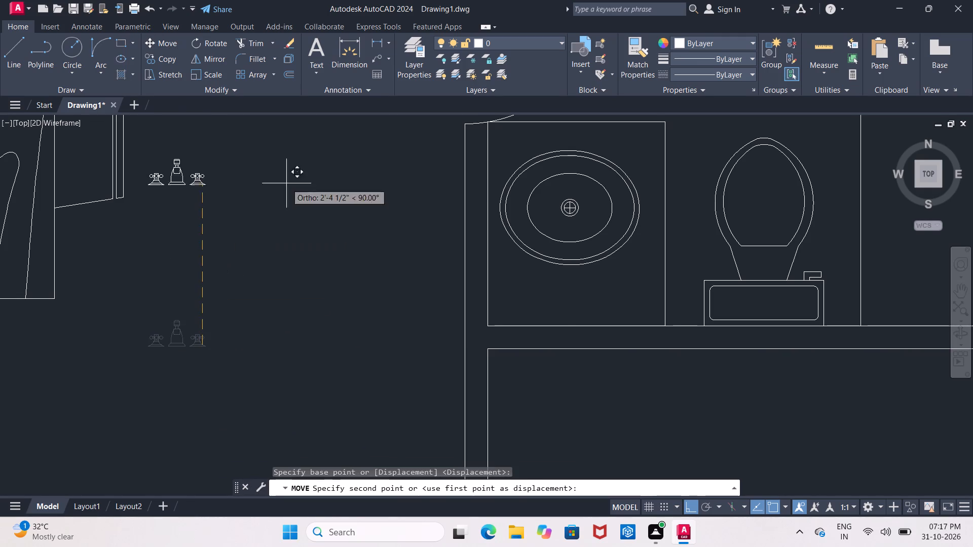
scroll(315, 212, down, 2)
click(695, 509)
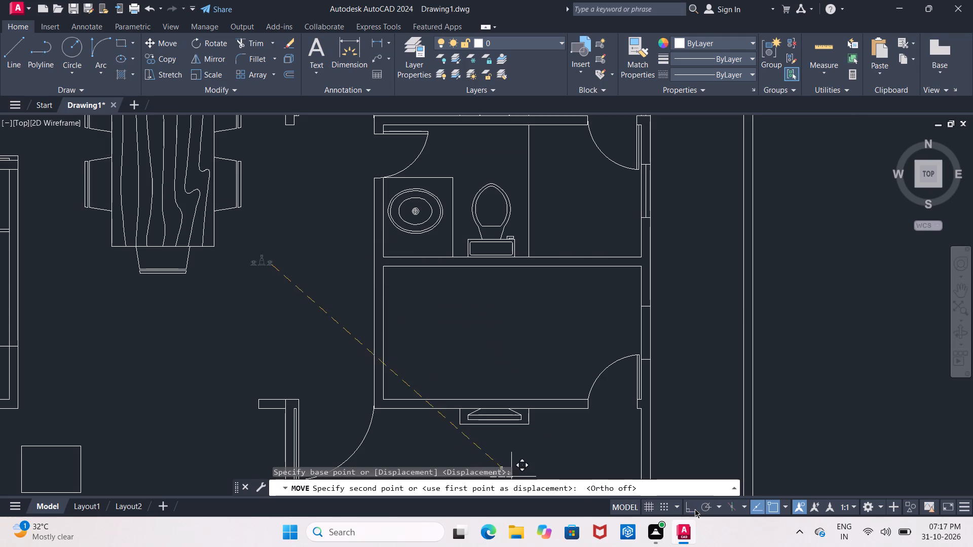
middle_drag(595, 236, 447, 332)
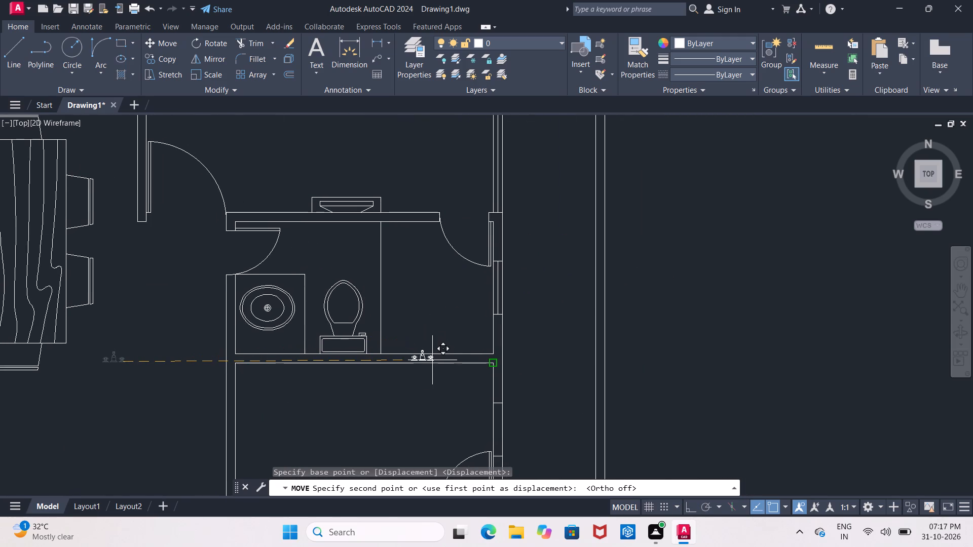
scroll(430, 349, up, 1)
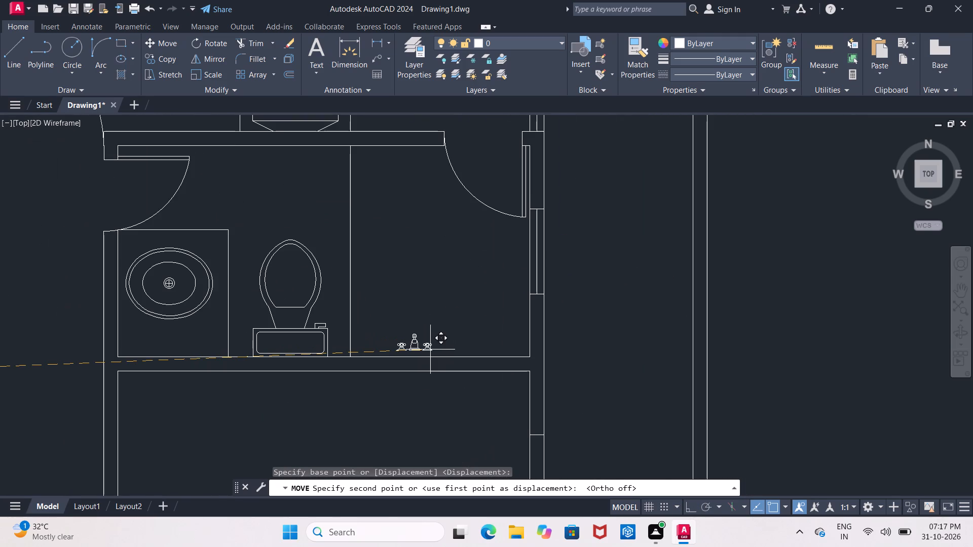
scroll(441, 356, up, 2)
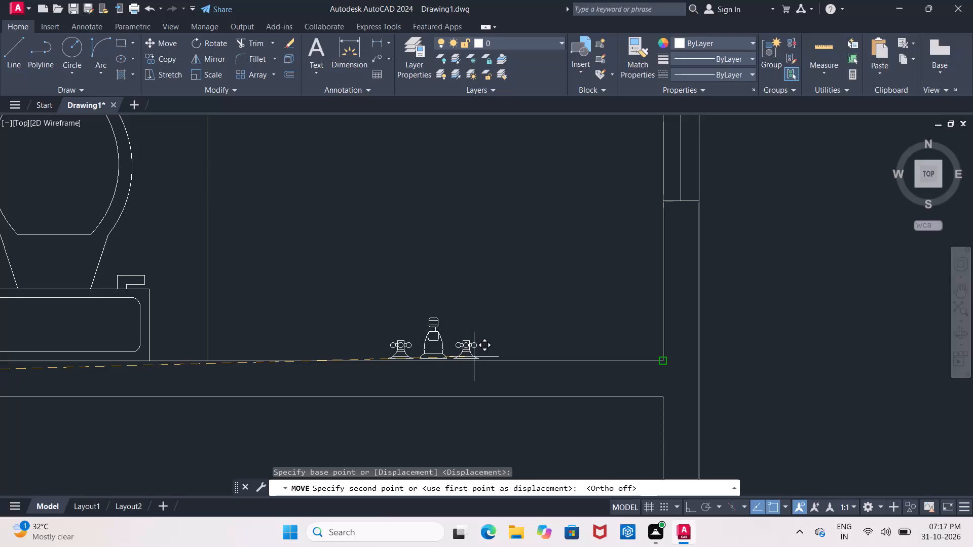
click(474, 357)
scroll(617, 348, up, 1)
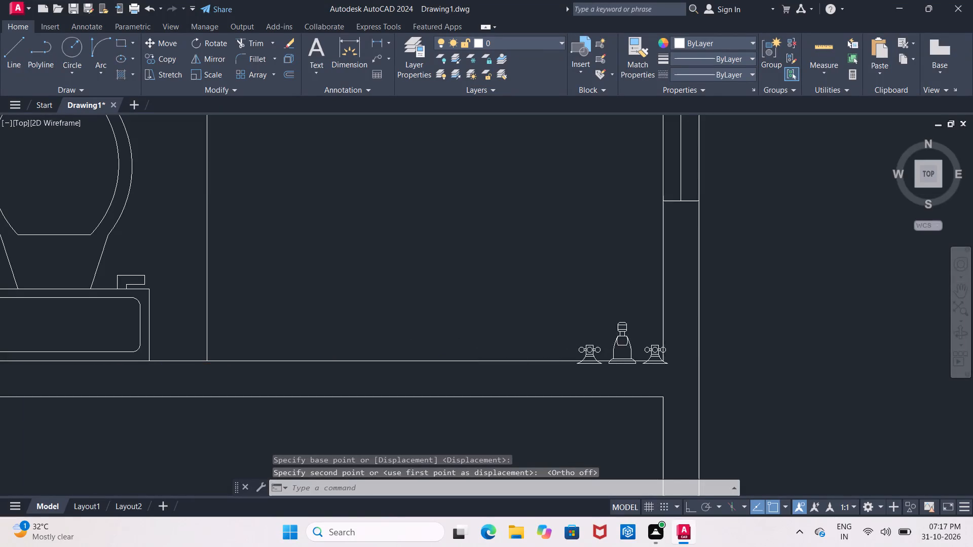
Move the faucet slightly up and west so its base sits almost on the inner south wall line.
middle_drag(596, 345, 447, 289)
click(463, 296)
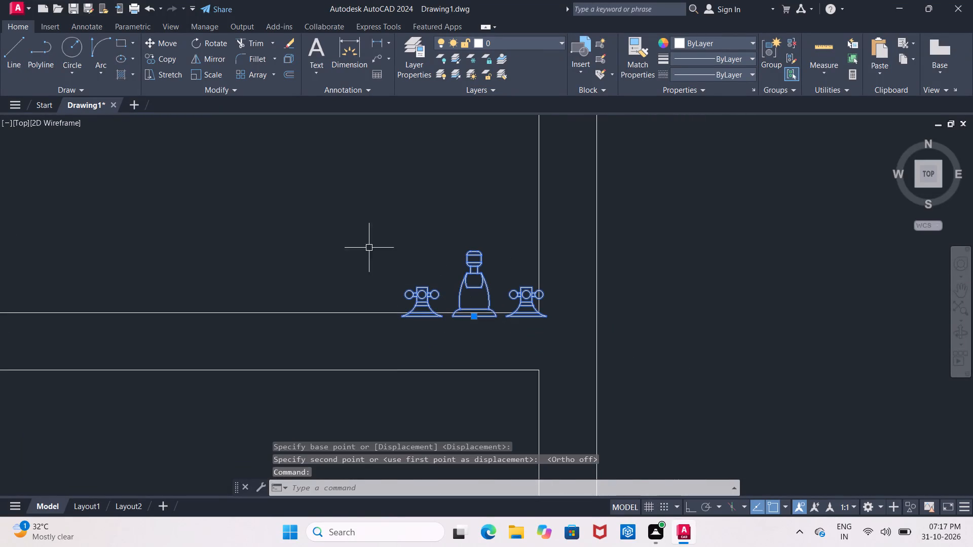
click(161, 46)
click(780, 370)
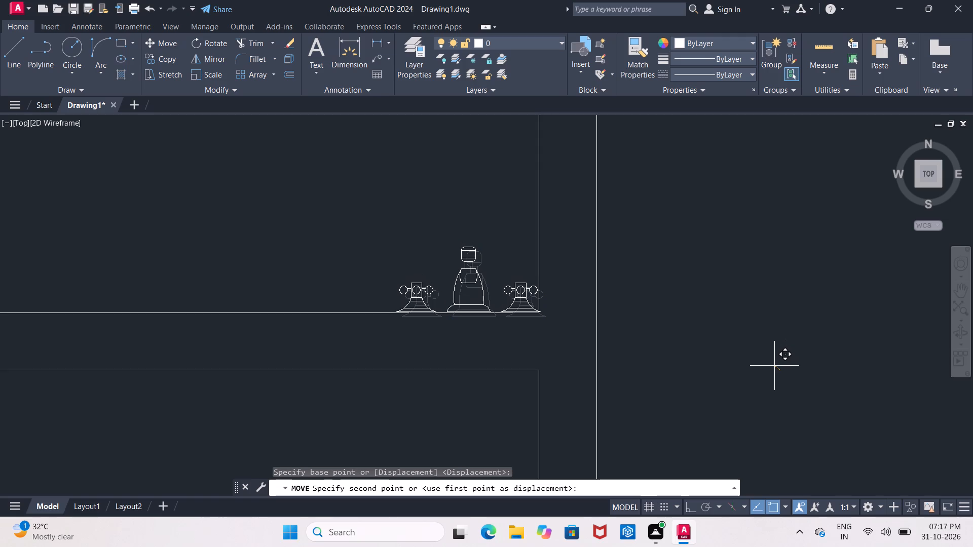
click(774, 366)
scroll(468, 316, up, 4)
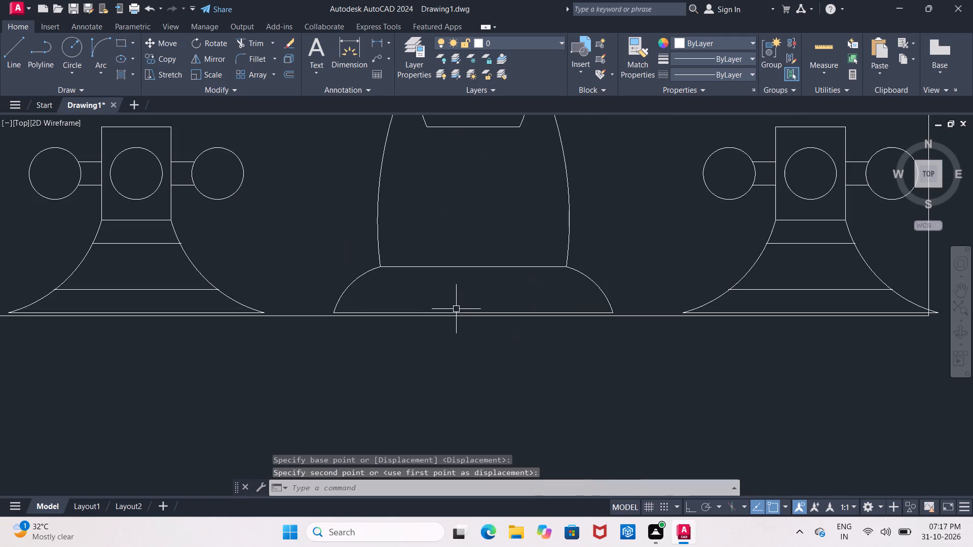
Move the faucet by its base midpoint, turning Ortho on, so the base lies exactly on the inner south wall line.
click(370, 311)
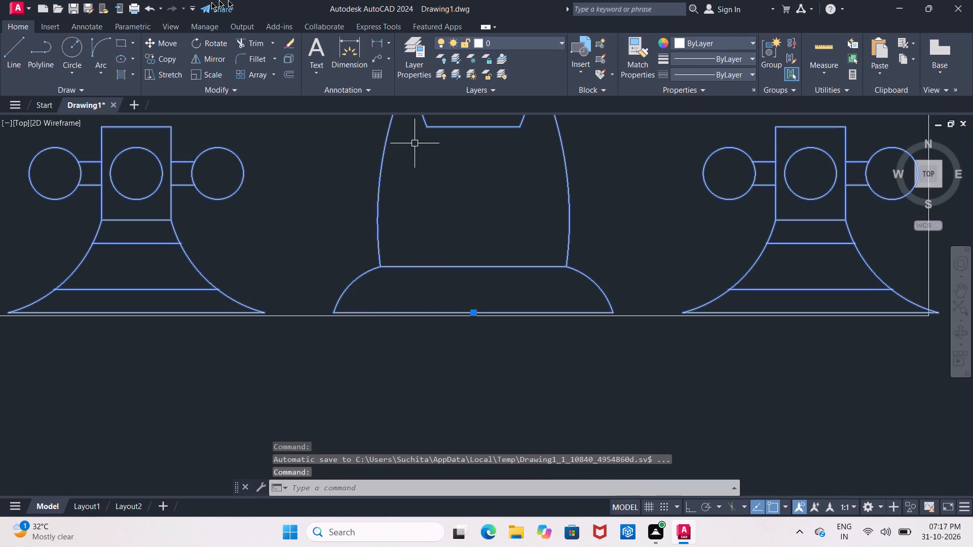
click(164, 39)
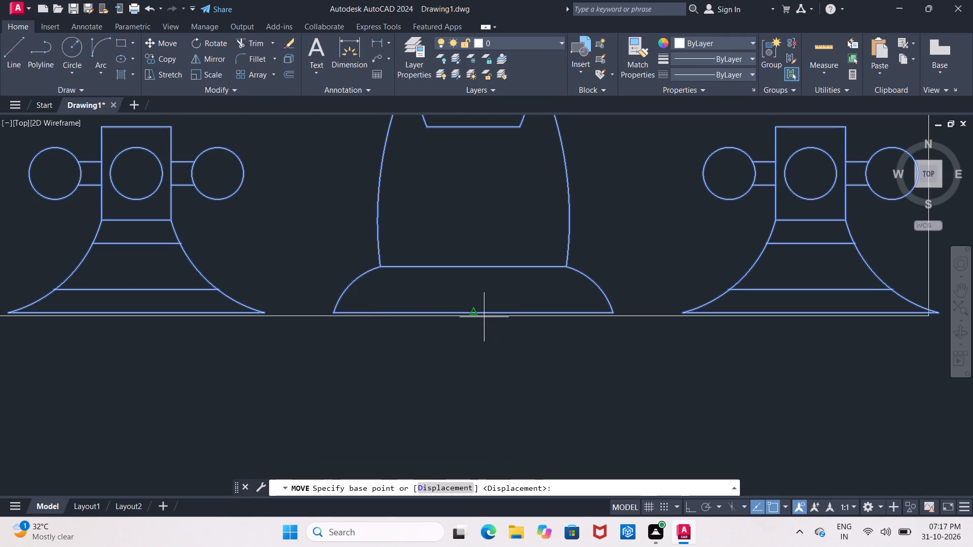
scroll(475, 311, up, 5)
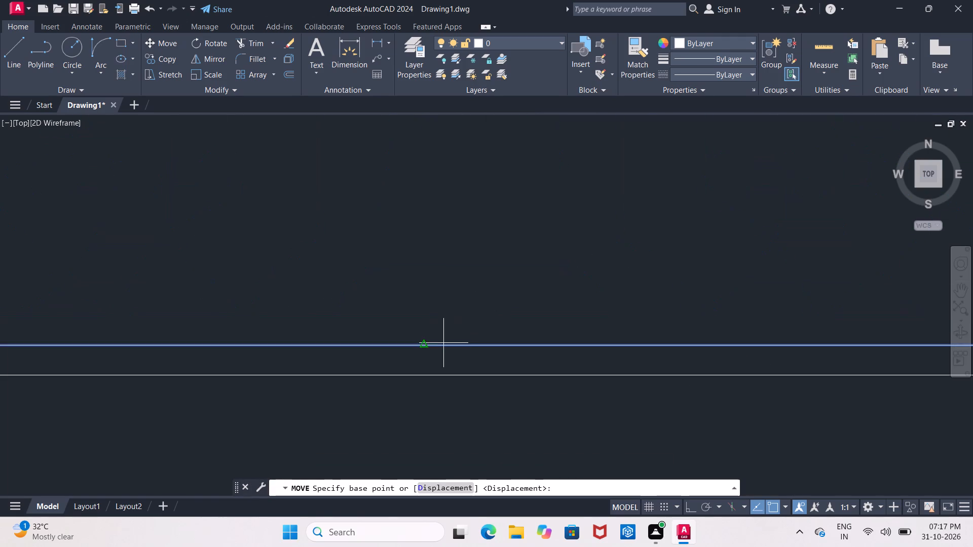
click(424, 346)
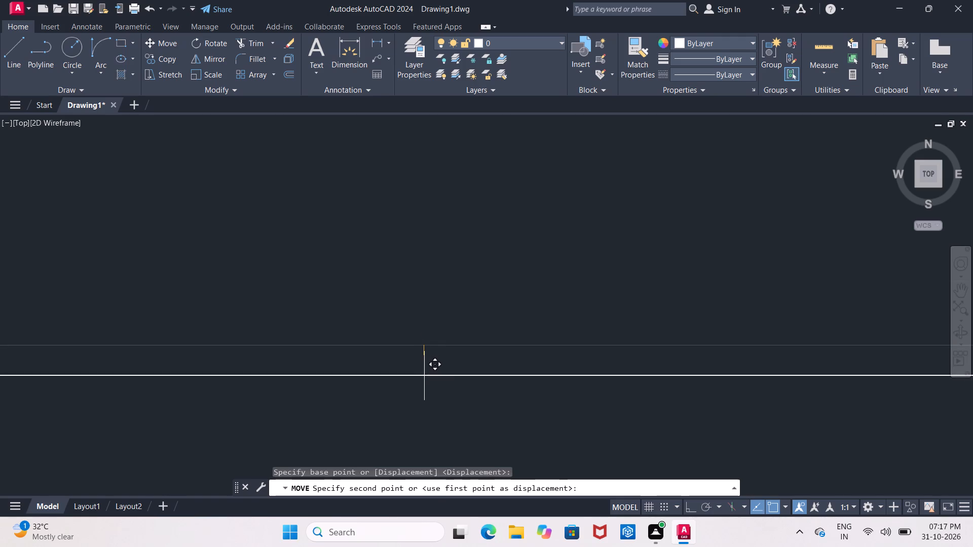
click(691, 505)
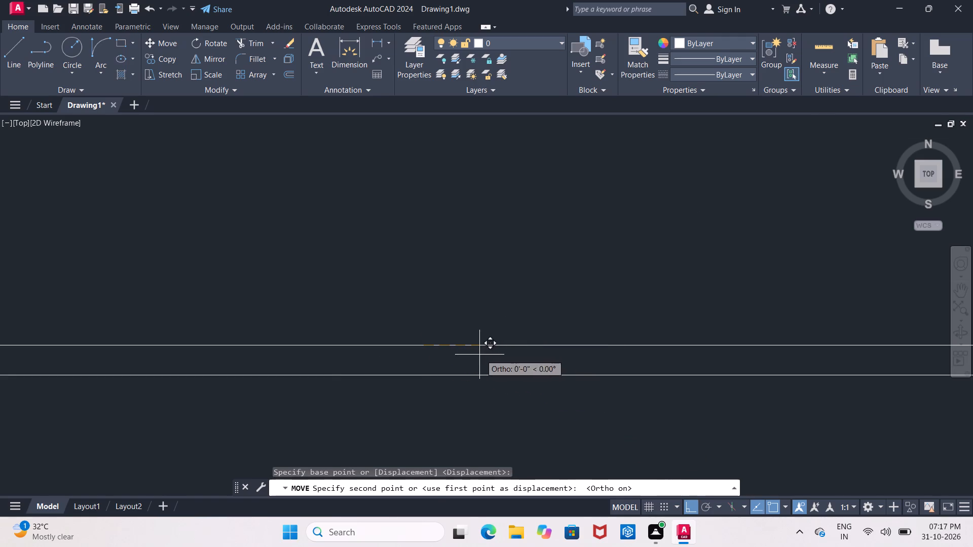
click(426, 375)
scroll(426, 375, down, 4)
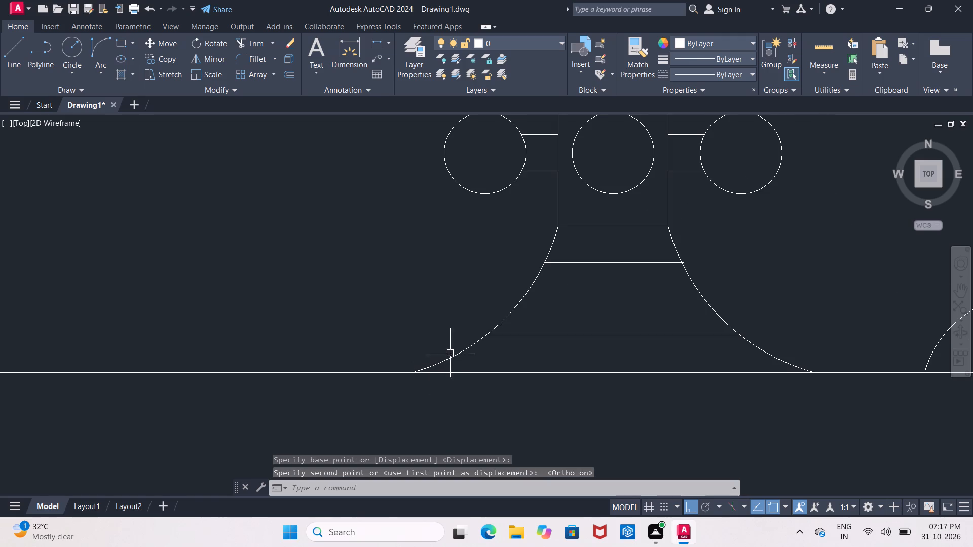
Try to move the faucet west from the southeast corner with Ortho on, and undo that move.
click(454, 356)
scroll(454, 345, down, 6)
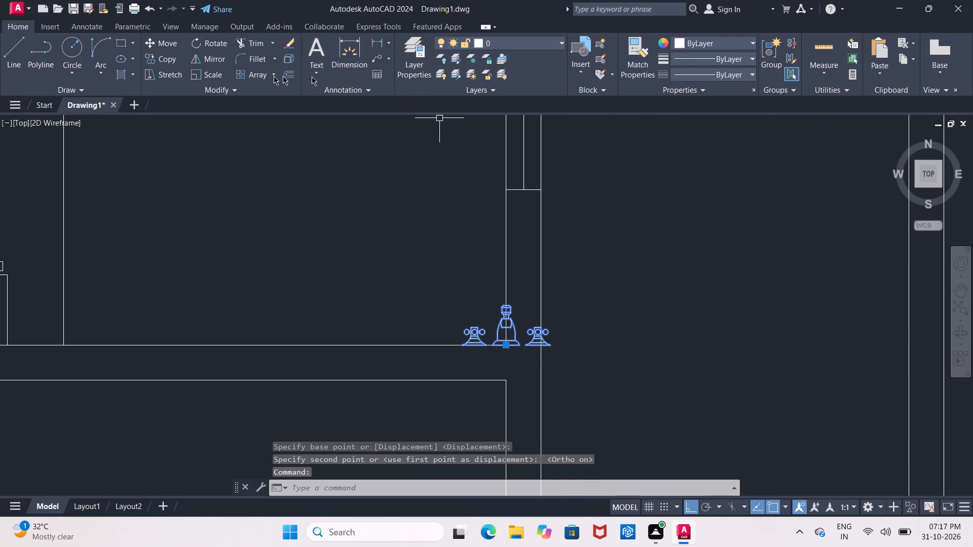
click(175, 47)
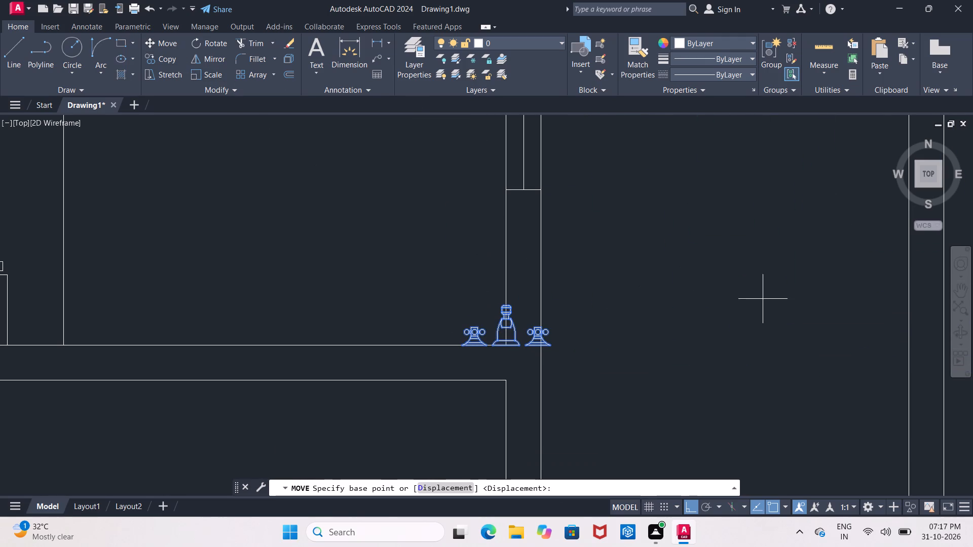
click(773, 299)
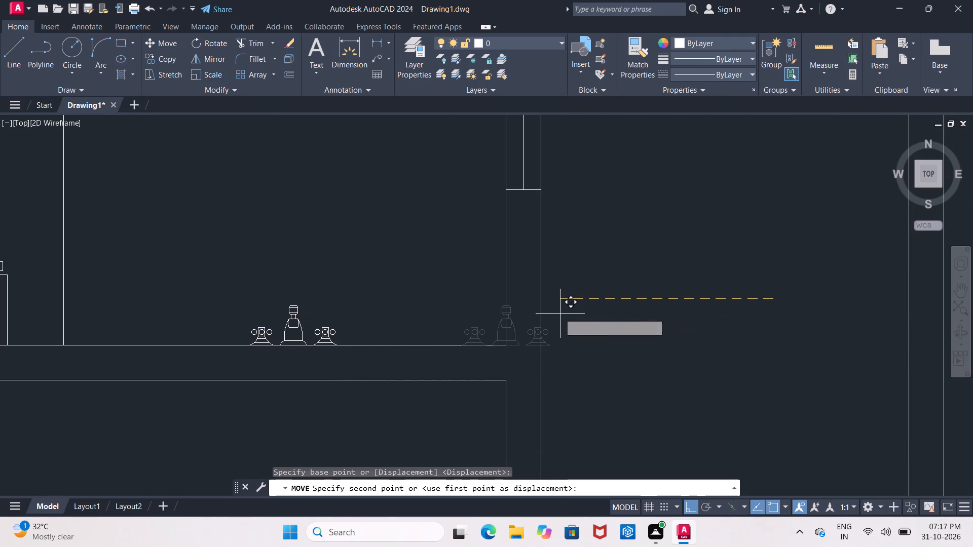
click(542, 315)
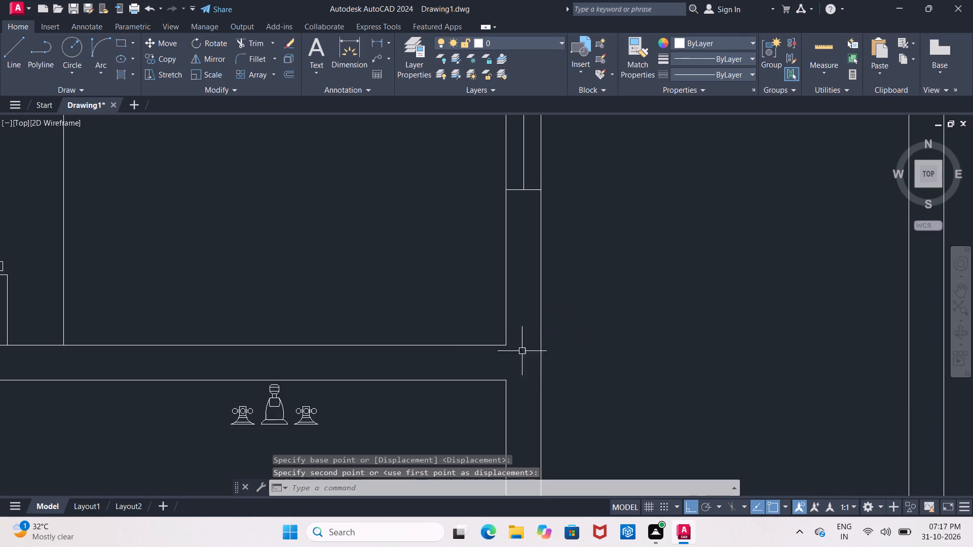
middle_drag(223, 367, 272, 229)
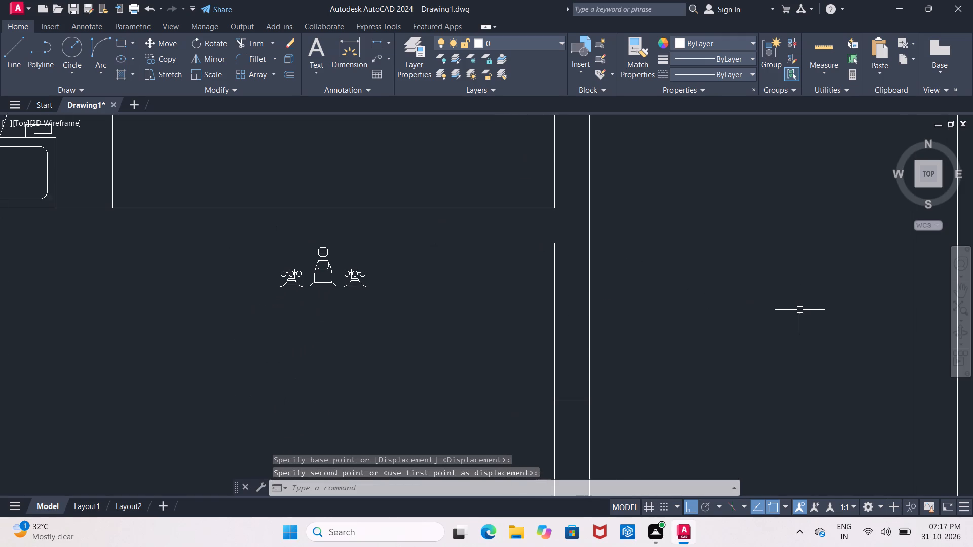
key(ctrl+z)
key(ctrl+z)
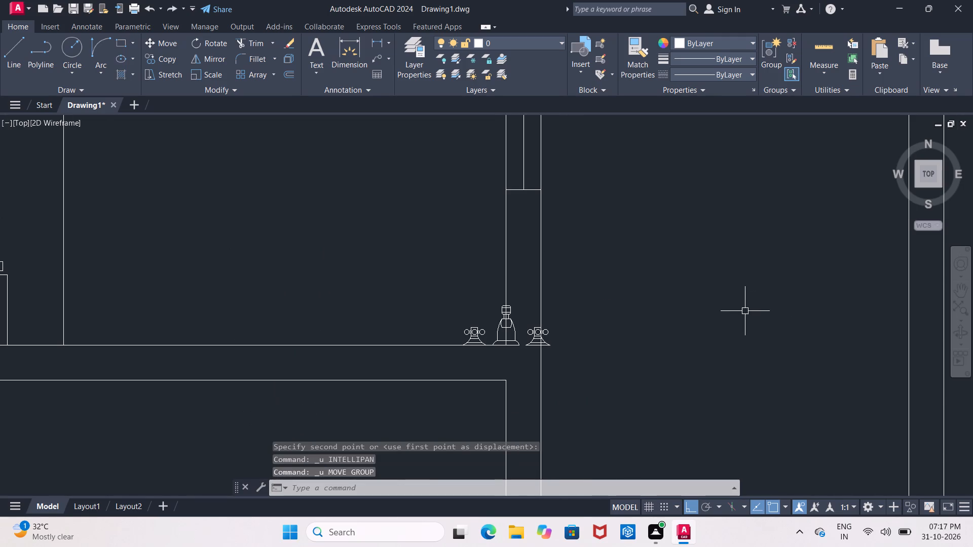
With Ortho on, move the faucet about 2' west along the south wall, midway between the divider line and east wall.
click(463, 335)
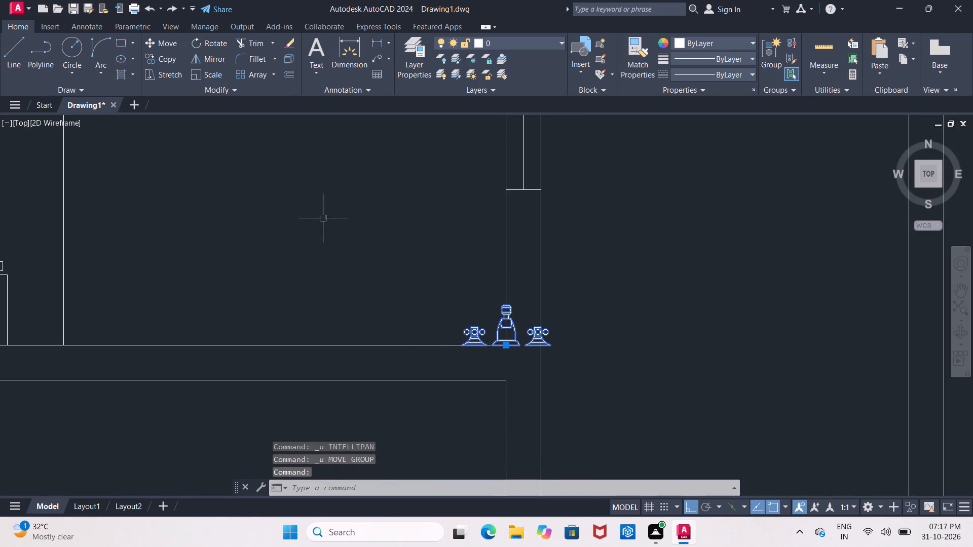
click(158, 40)
click(221, 215)
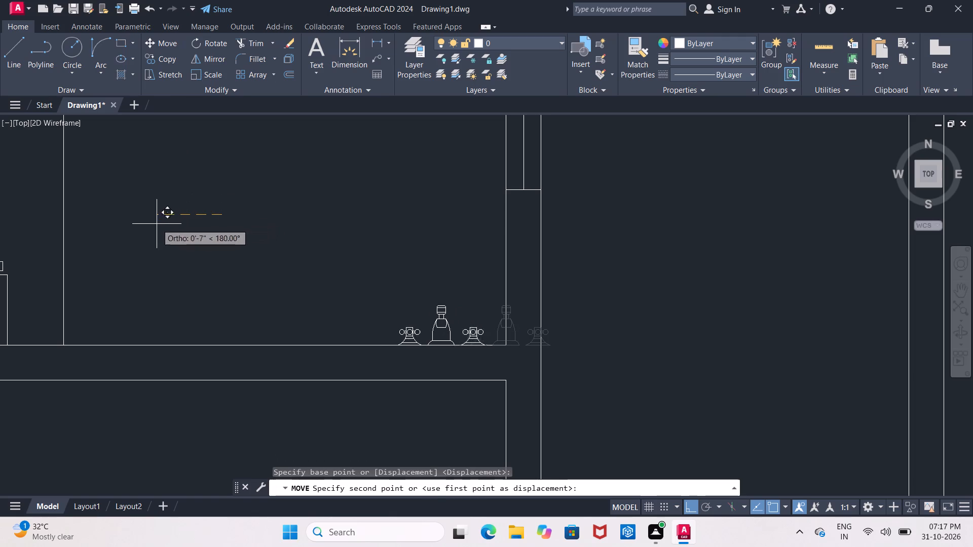
click(5, 224)
scroll(163, 258, down, 2)
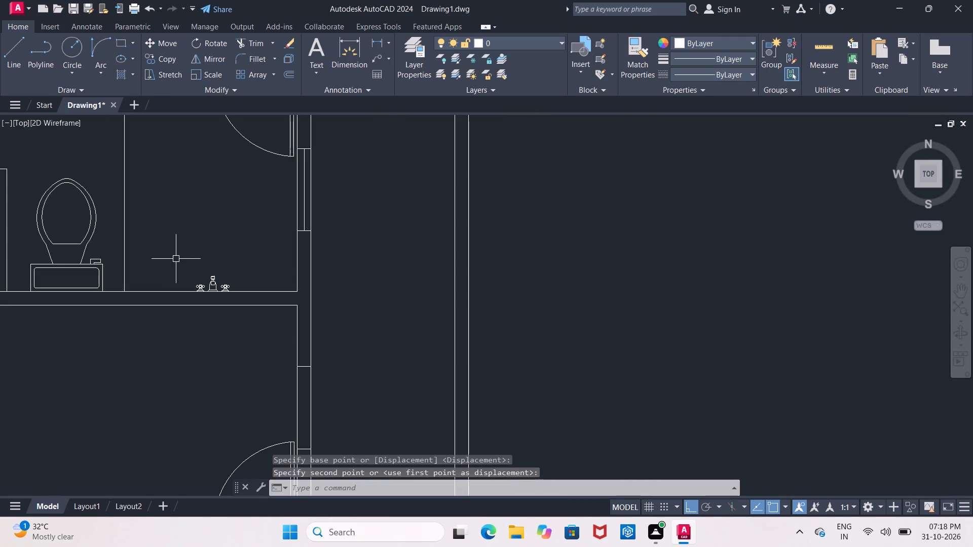
With Ortho on, move the shower faucet about 3 1/2" west along the south wall.
click(178, 269)
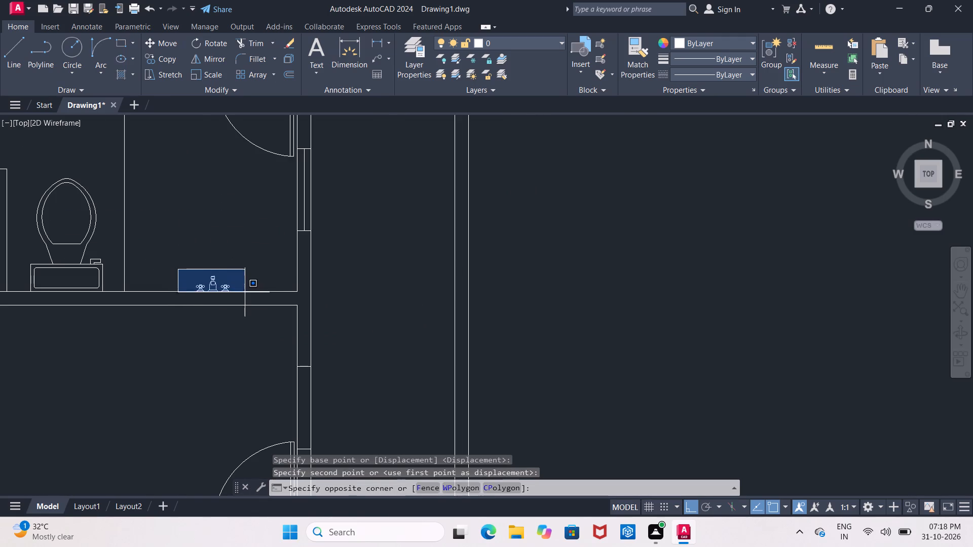
click(245, 292)
click(164, 48)
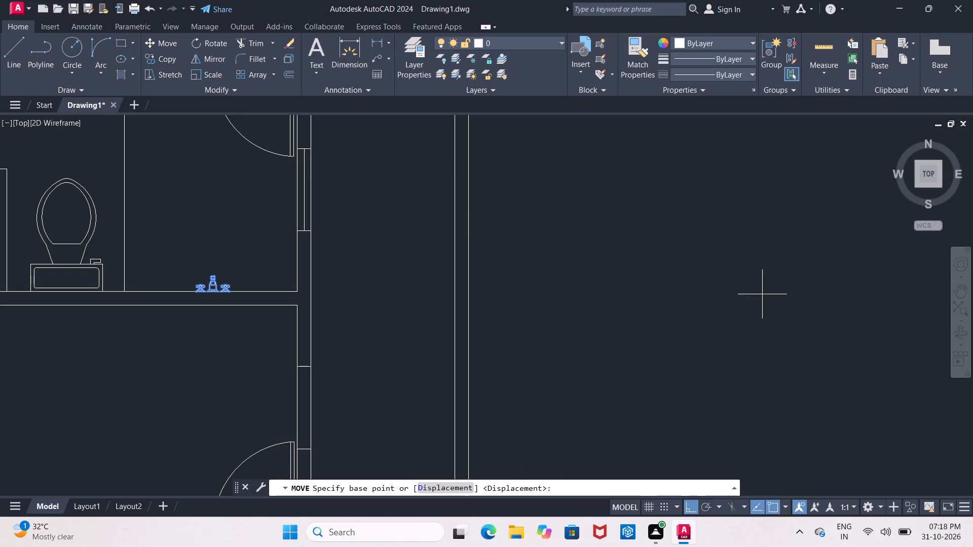
click(763, 294)
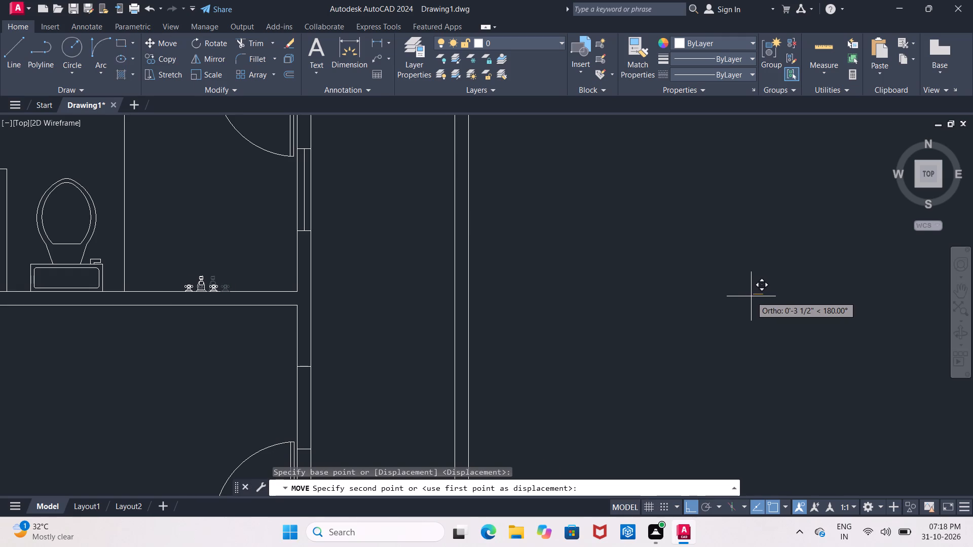
click(751, 296)
Scale the faucet up from its base midpoint on the south wall line to a little over twice its size.
scroll(178, 297, up, 2)
click(200, 277)
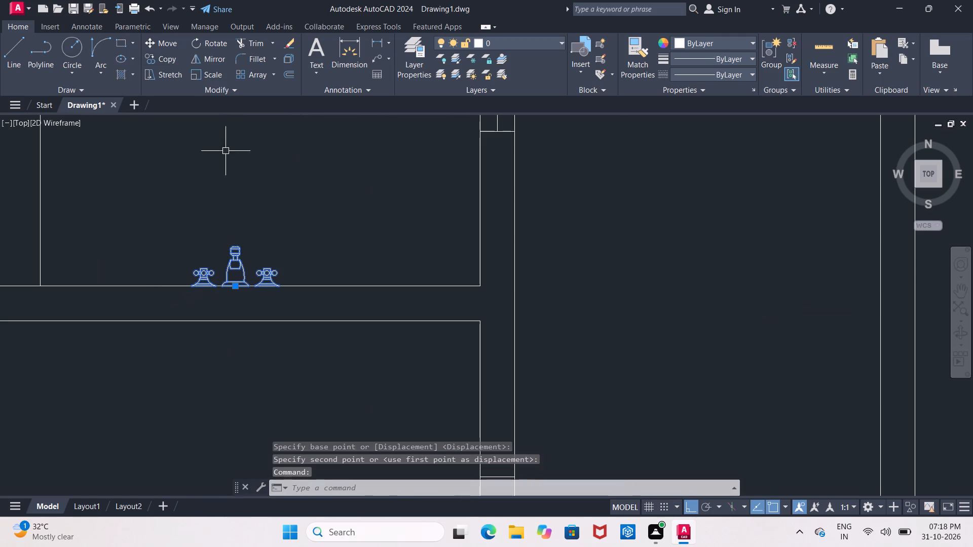
click(203, 76)
scroll(236, 301, up, 1)
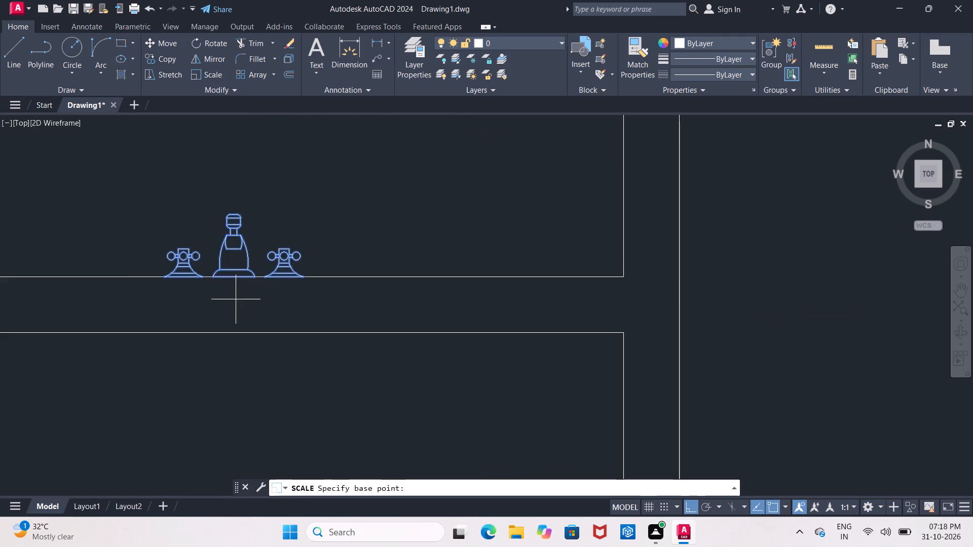
scroll(235, 299, up, 1)
click(229, 266)
scroll(242, 289, down, 3)
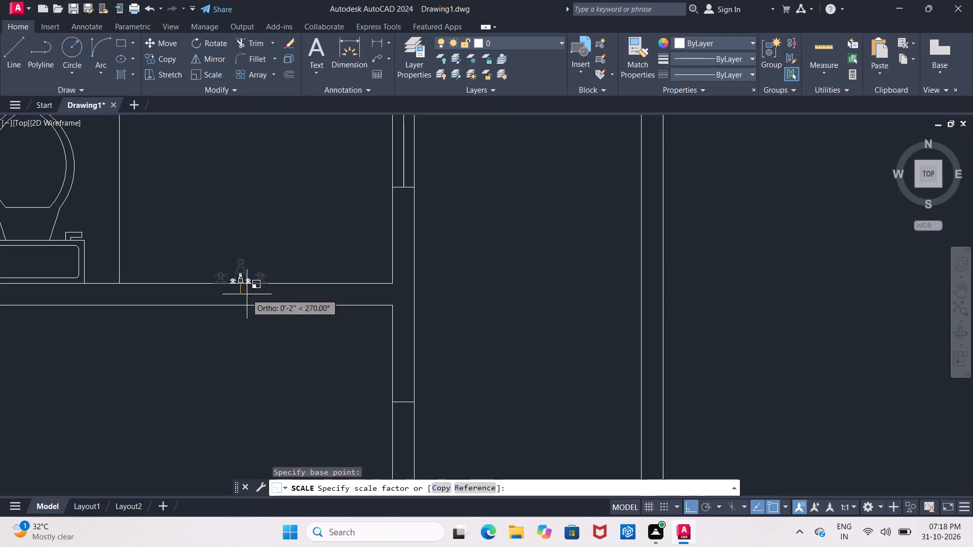
scroll(248, 295, down, 1)
click(258, 330)
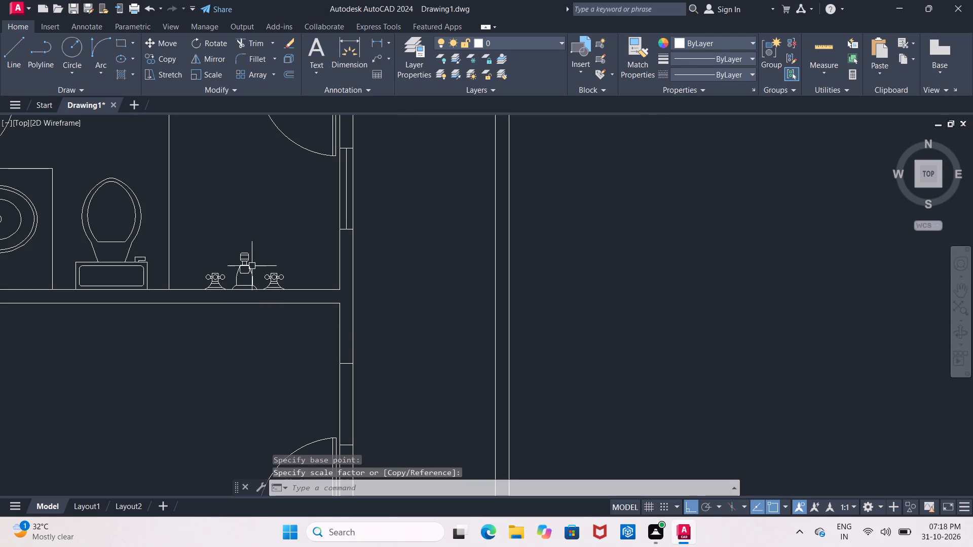
With Ortho on, move the enlarged faucet about 1 1/2" east along the south wall.
click(251, 265)
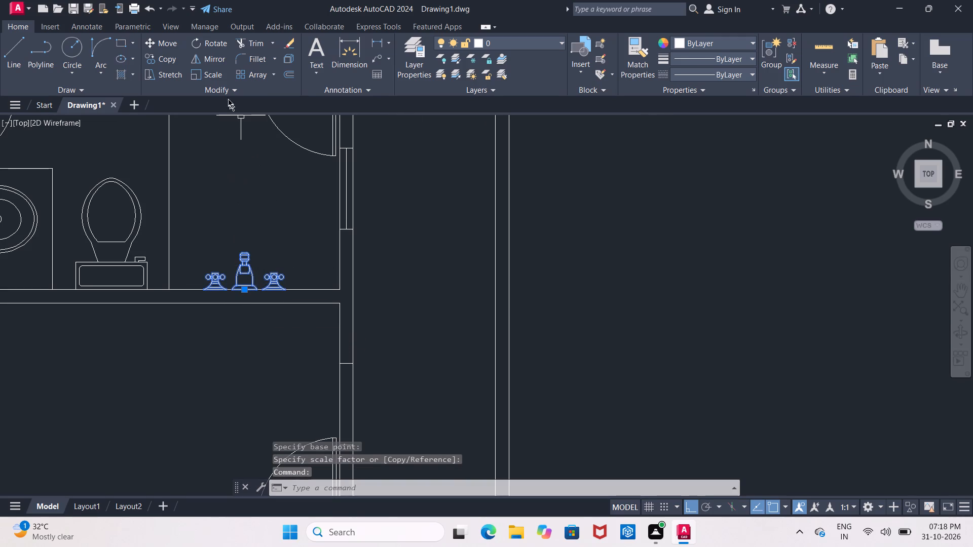
click(164, 42)
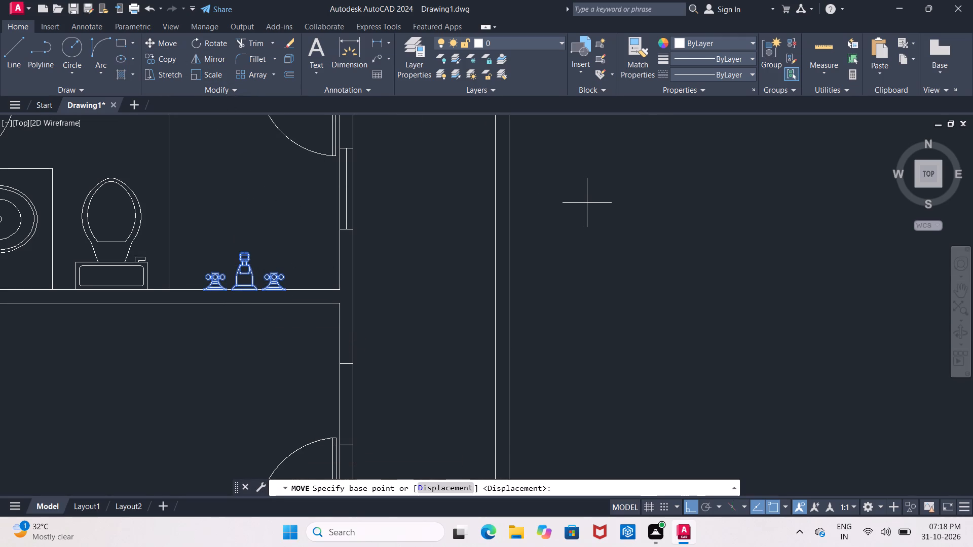
click(587, 203)
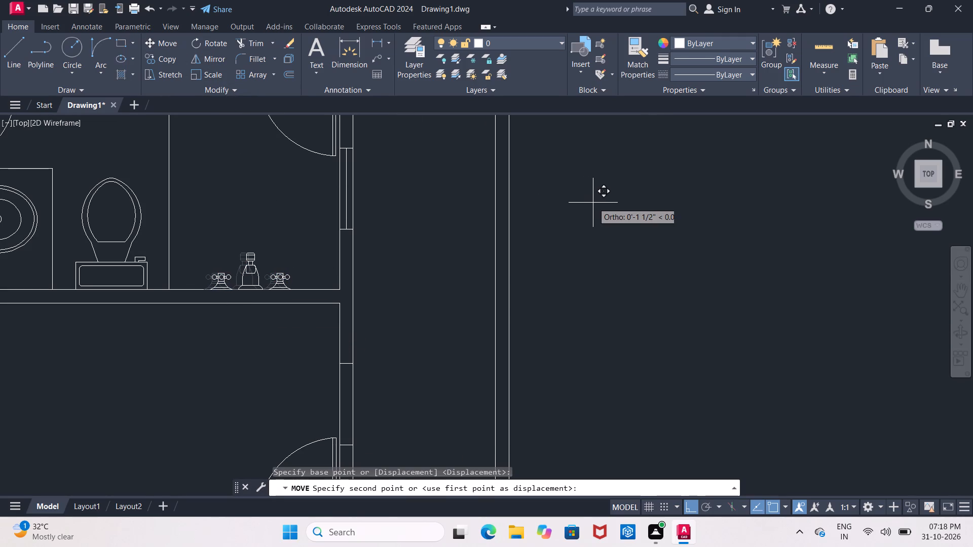
click(593, 203)
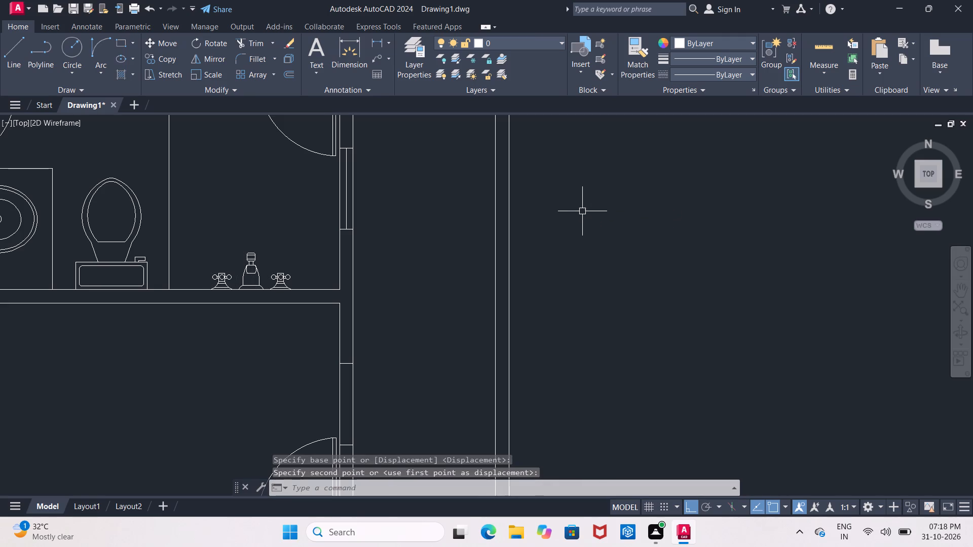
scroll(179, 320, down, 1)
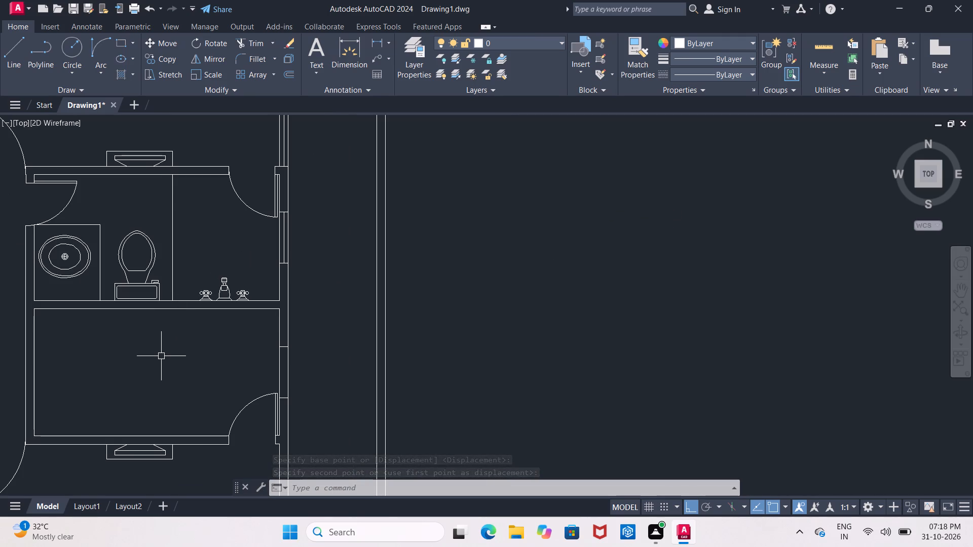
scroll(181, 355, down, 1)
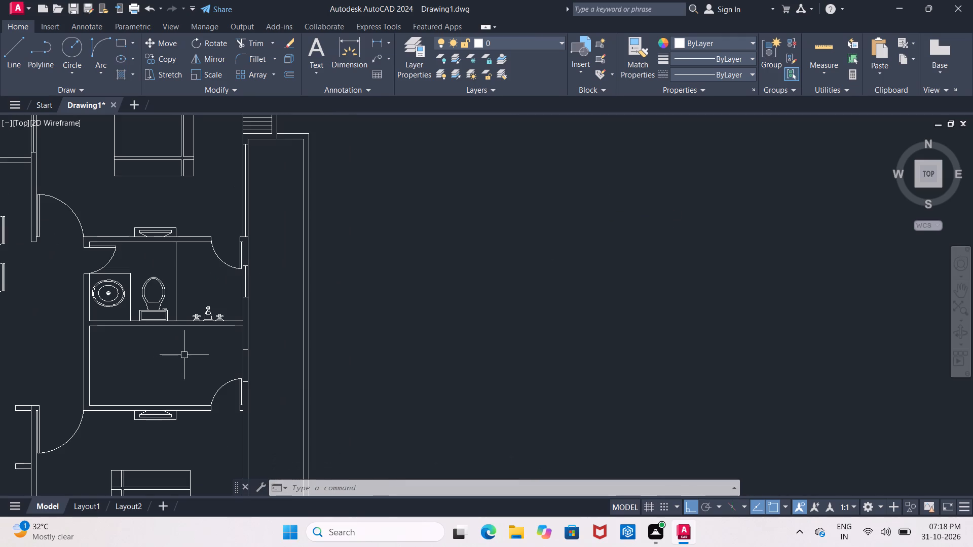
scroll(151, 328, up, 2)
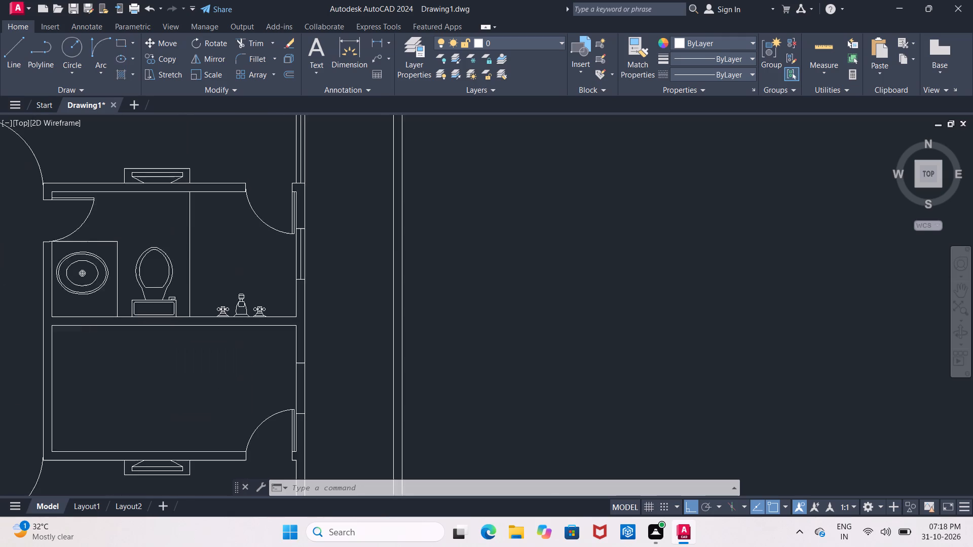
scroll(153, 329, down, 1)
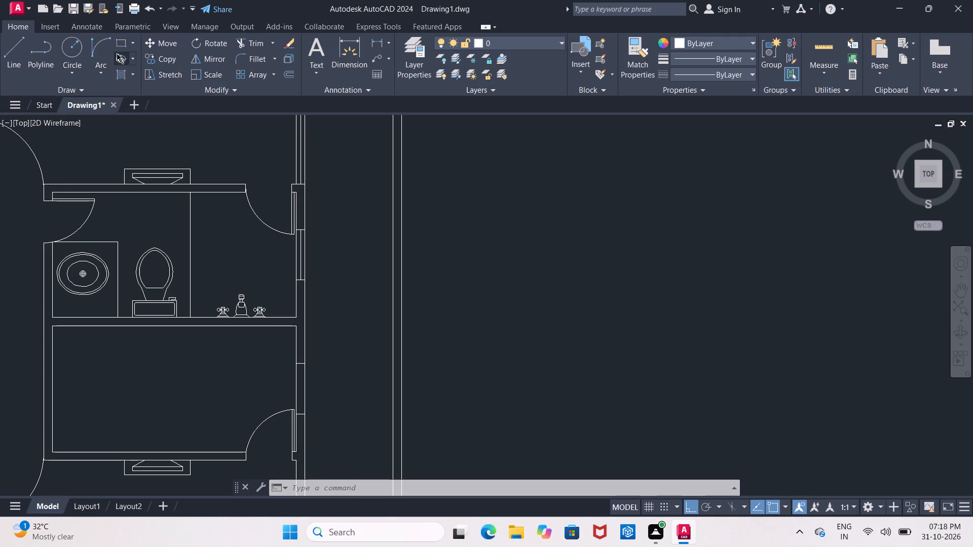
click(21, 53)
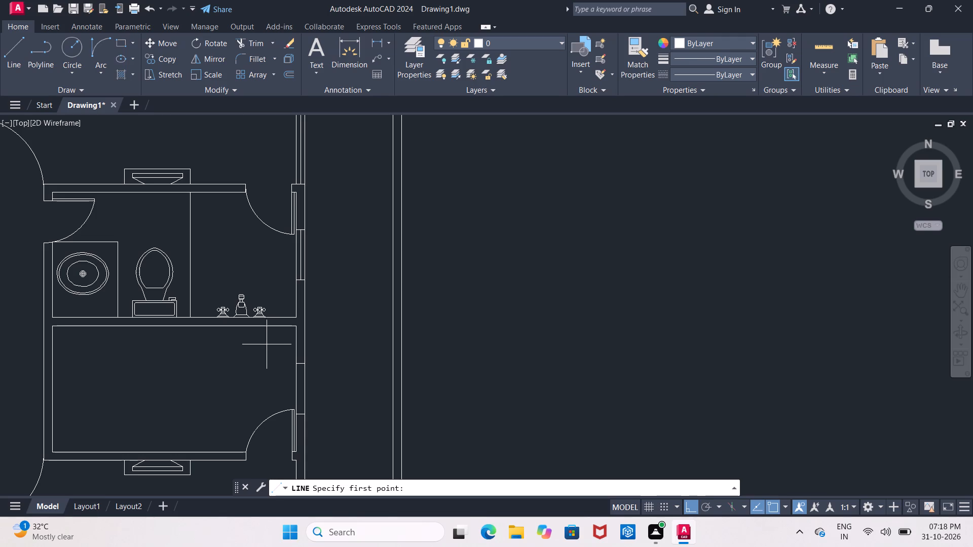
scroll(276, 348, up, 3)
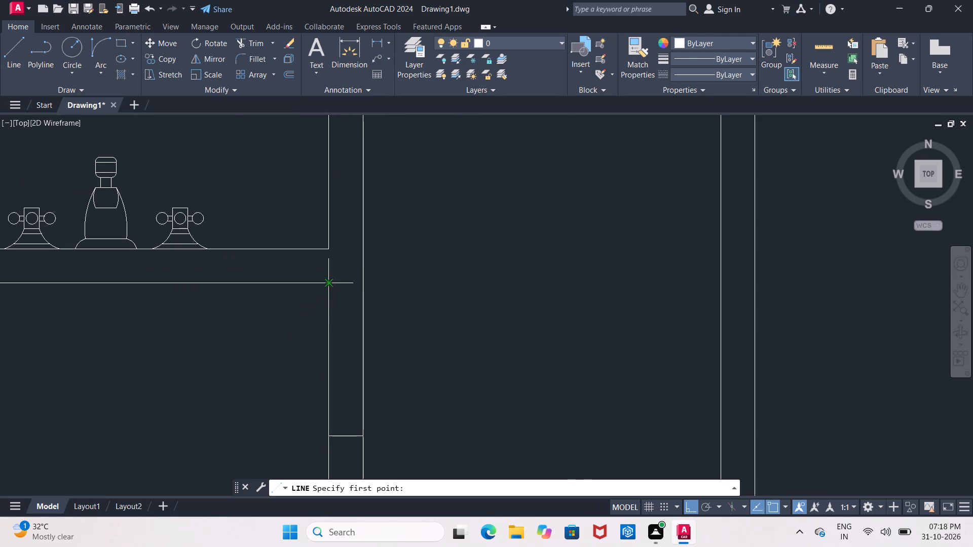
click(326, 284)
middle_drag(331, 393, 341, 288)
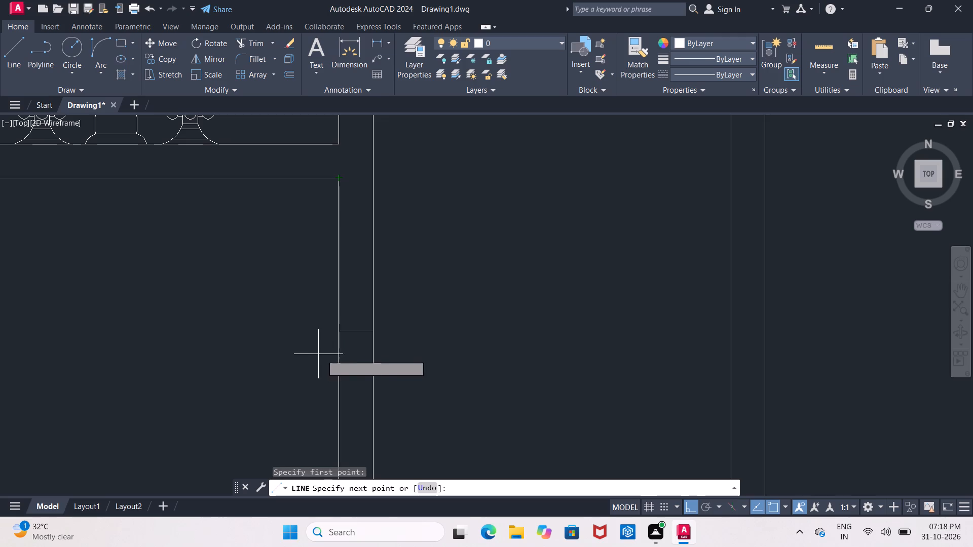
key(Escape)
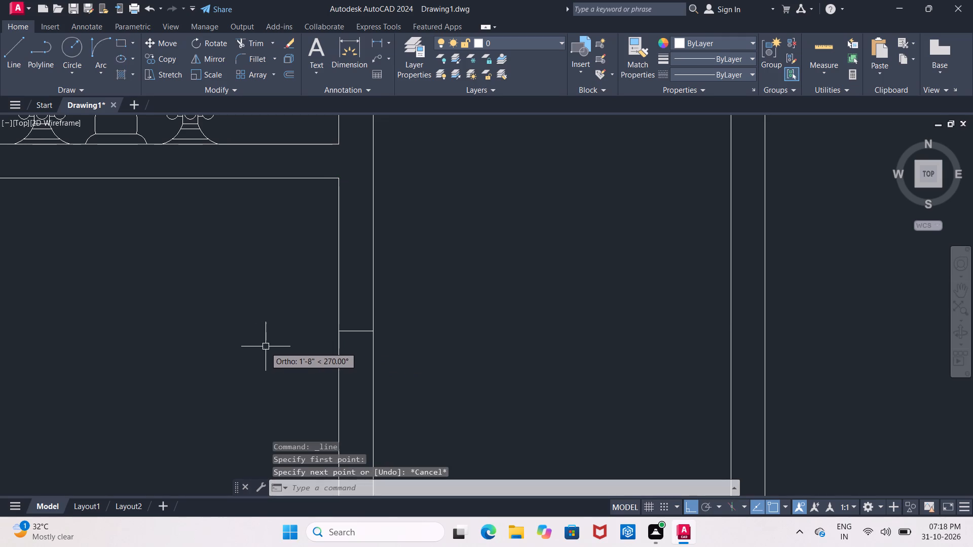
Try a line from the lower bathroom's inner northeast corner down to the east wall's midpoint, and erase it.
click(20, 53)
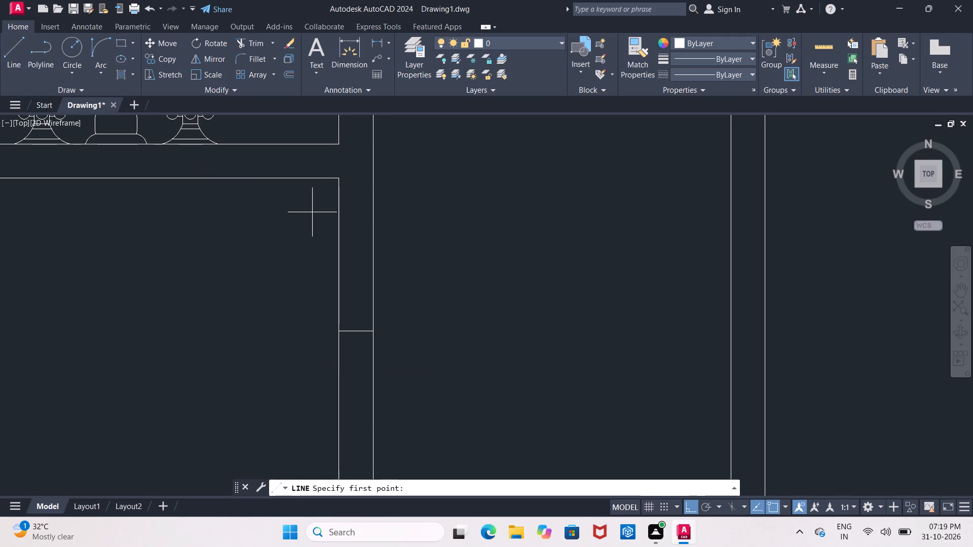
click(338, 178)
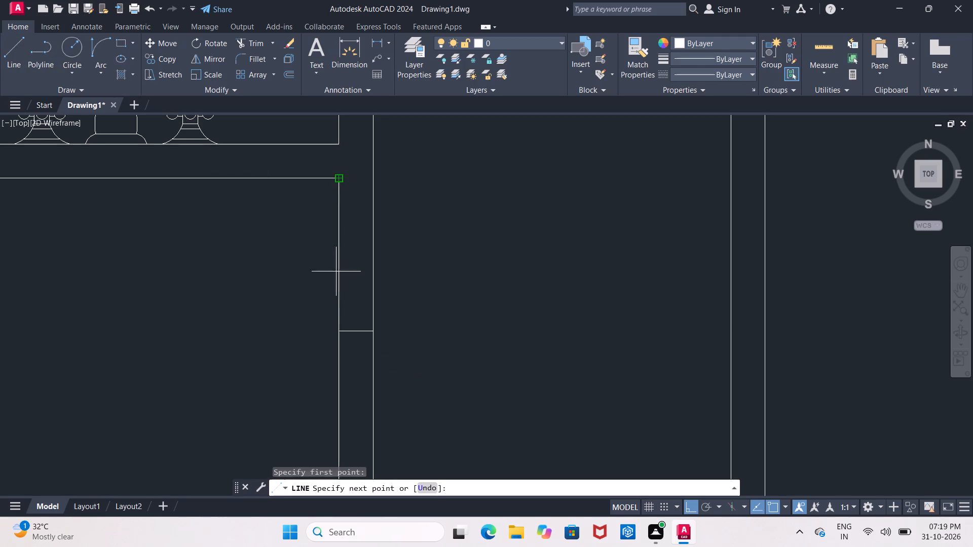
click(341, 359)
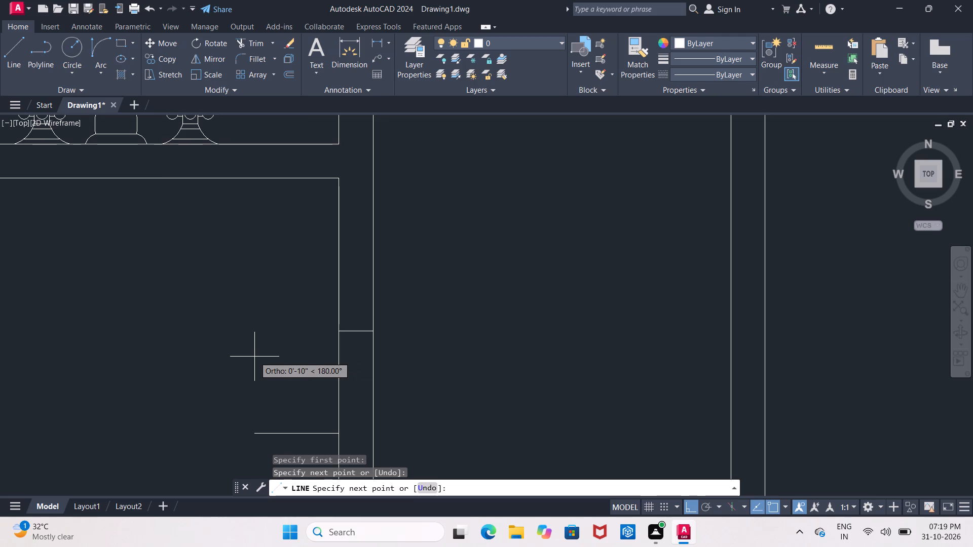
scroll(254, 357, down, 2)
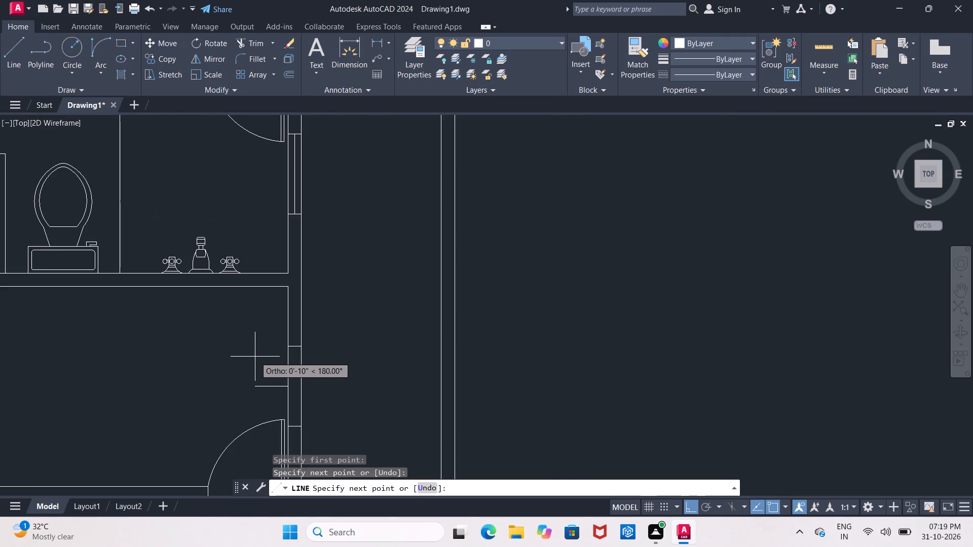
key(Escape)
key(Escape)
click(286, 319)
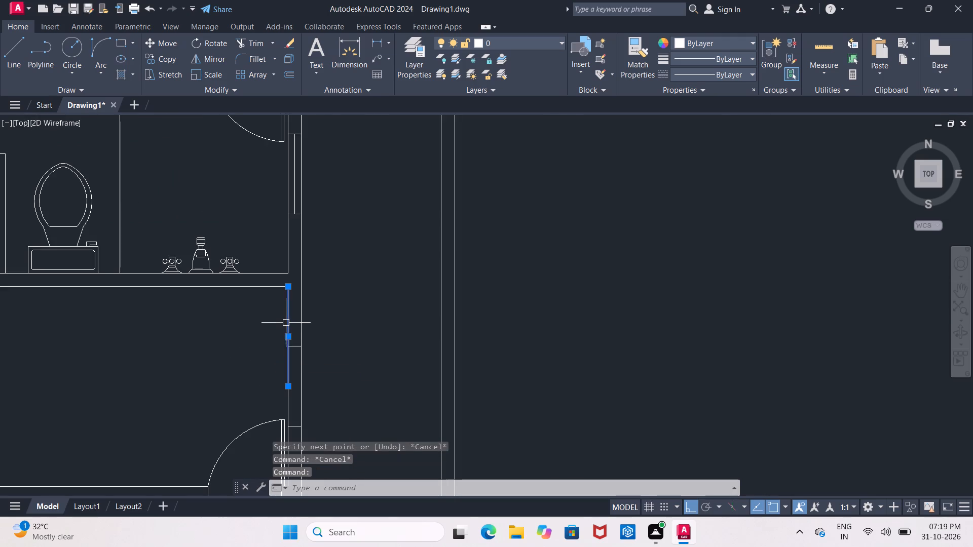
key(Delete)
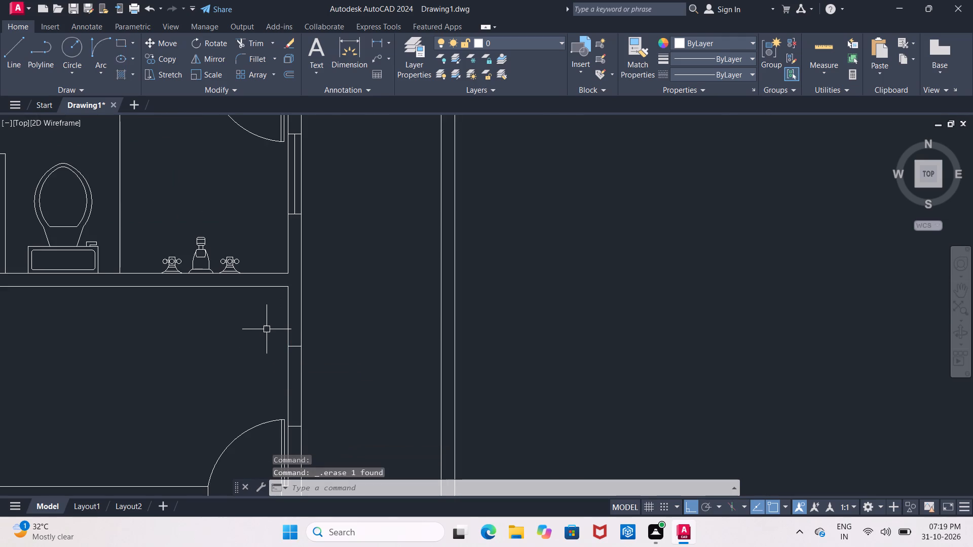
Offset the lower bathroom's inner north wall line 1' south and its inner east wall line 1' west.
key(o)
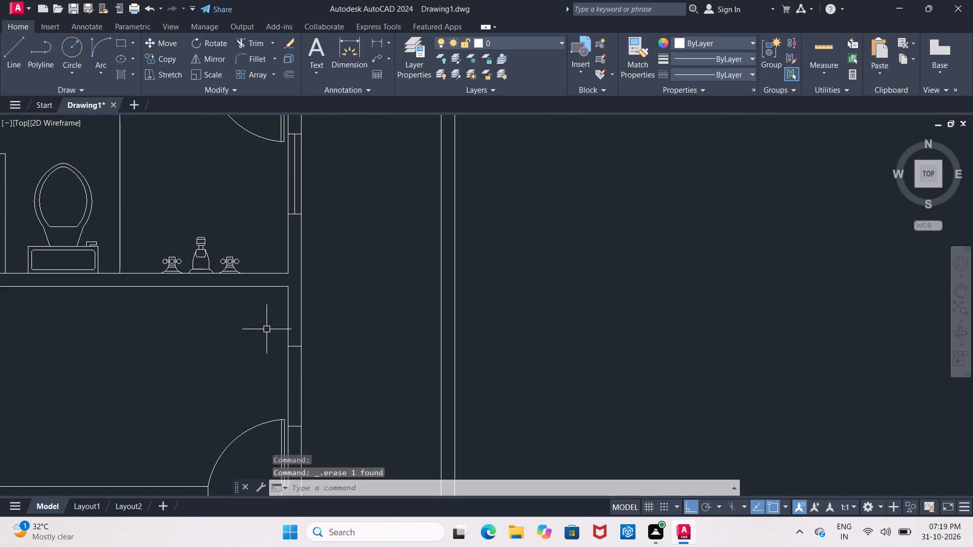
key(Return)
text(1')
key(Return)
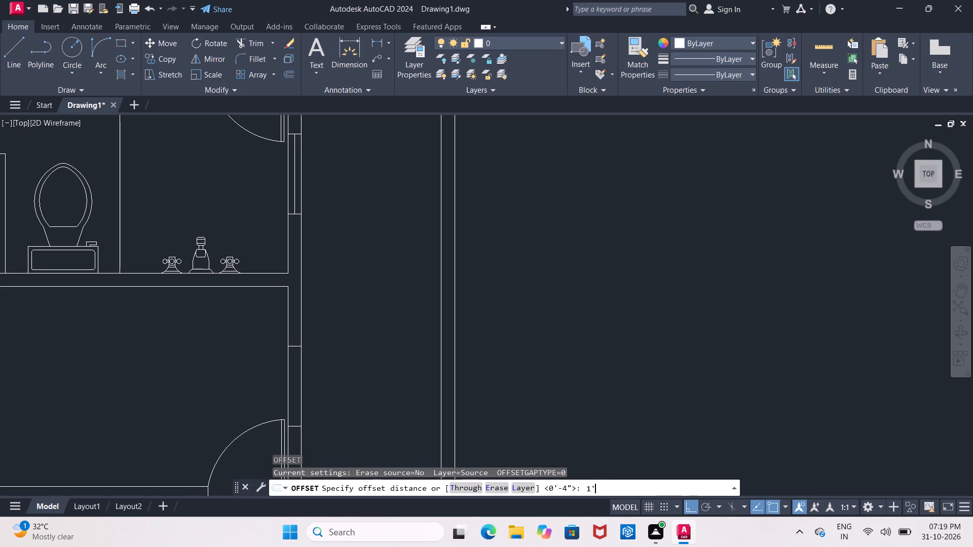
scroll(269, 328, up, 2)
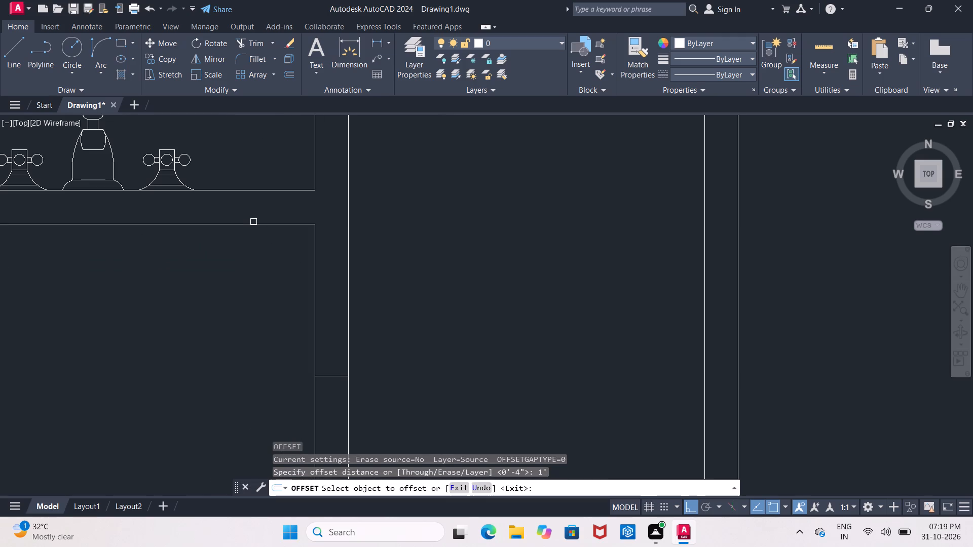
click(251, 222)
click(240, 312)
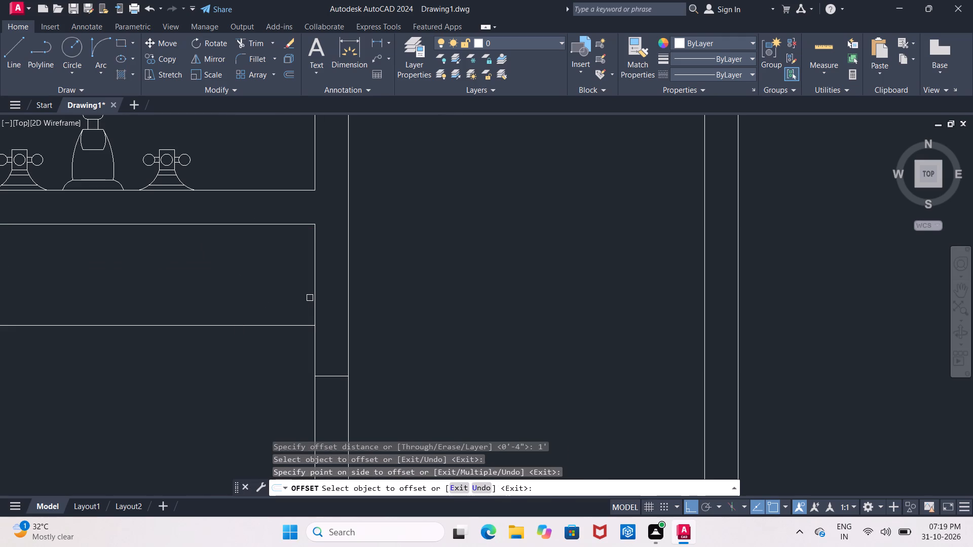
click(313, 297)
click(177, 301)
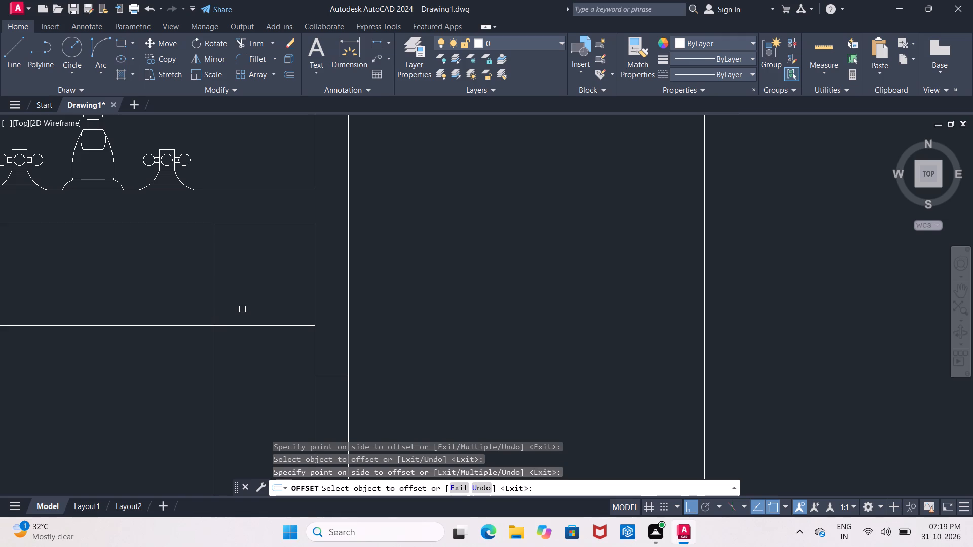
key(Escape)
Offset the two new lines in the lower bathroom by another 5", one to the south and one to the west.
key(o)
key(Return)
text(5")
key(Return)
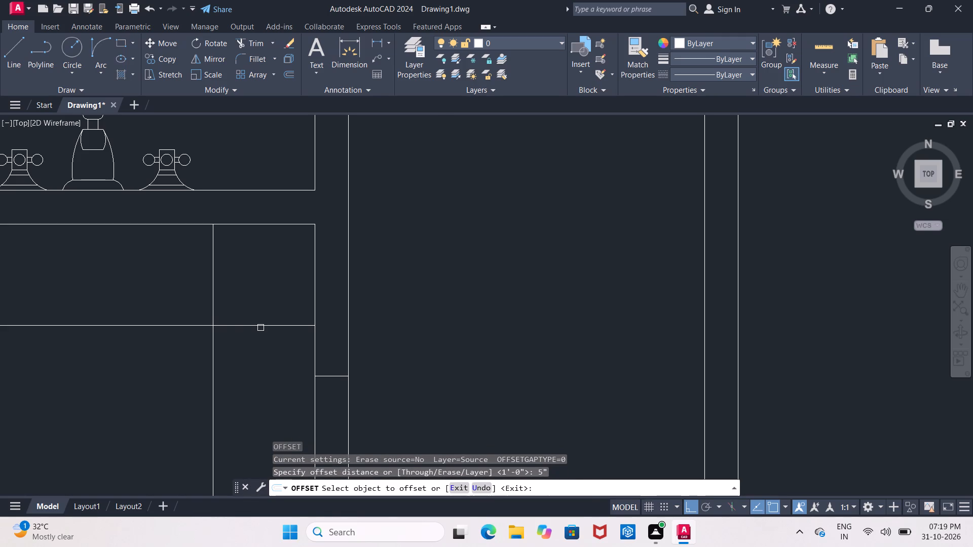
click(260, 326)
click(271, 382)
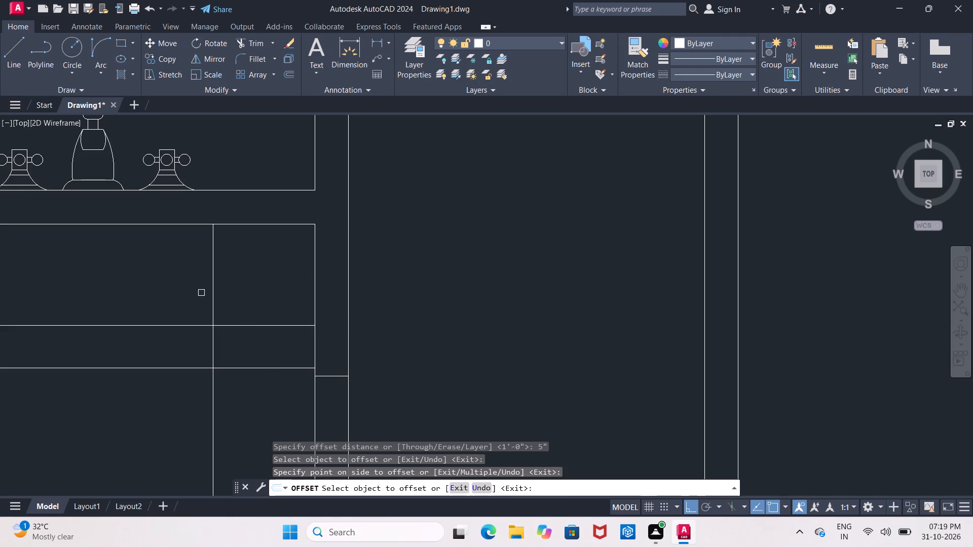
click(214, 293)
click(164, 293)
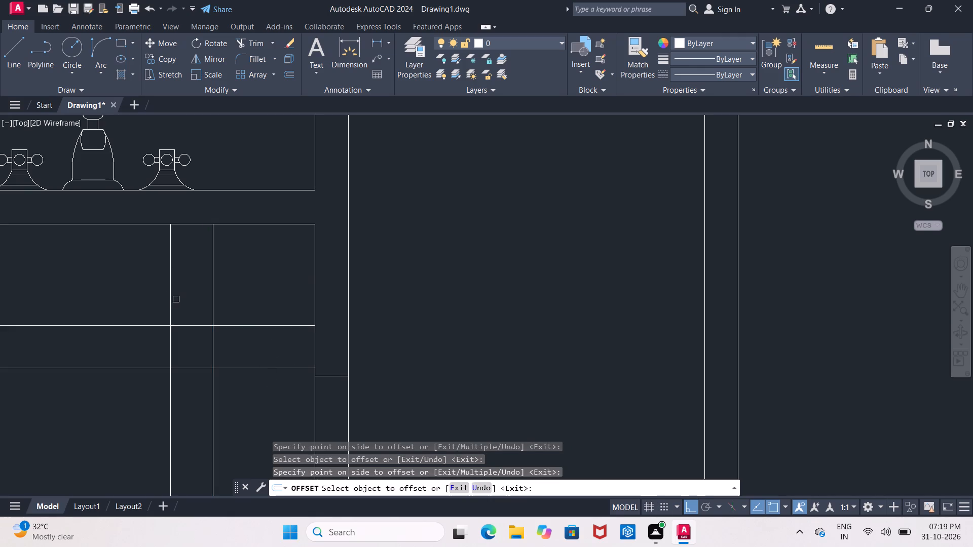
key(Escape)
Delete the two intermediate lines that lie 1' from the lower bathroom's north and east walls.
click(211, 300)
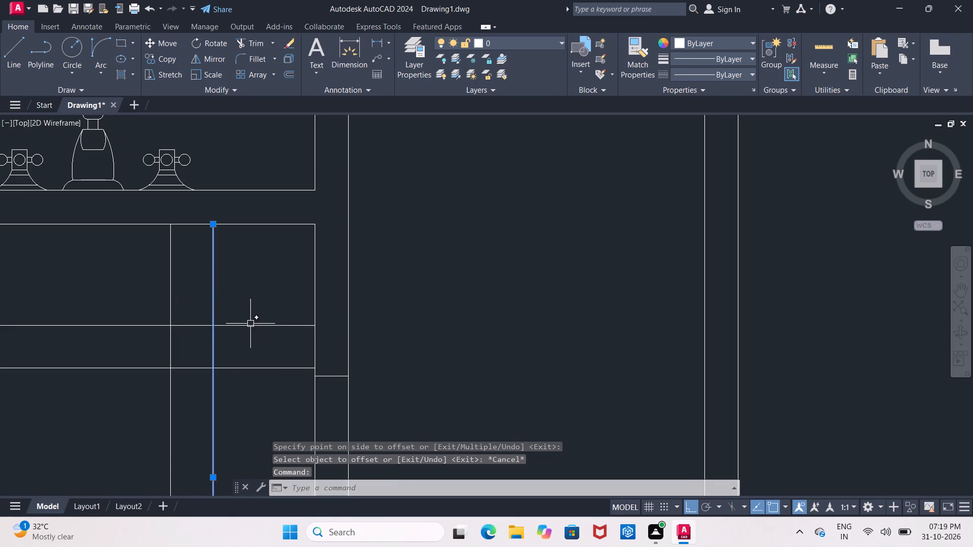
click(250, 324)
key(Delete)
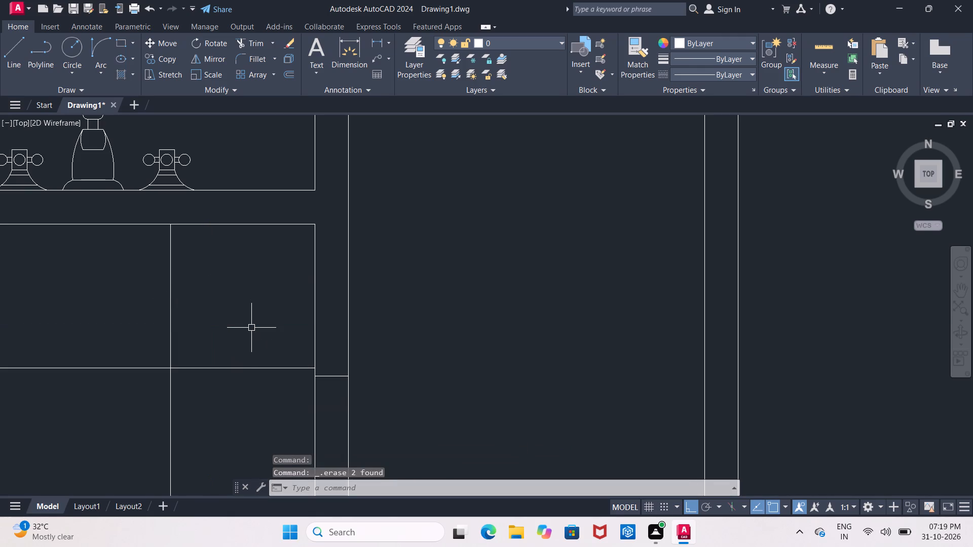
Trim the two offset lines in the lower bathroom past their intersection, leaving a square counter in the northeast corner.
text(TR)
key(space)
key(space)
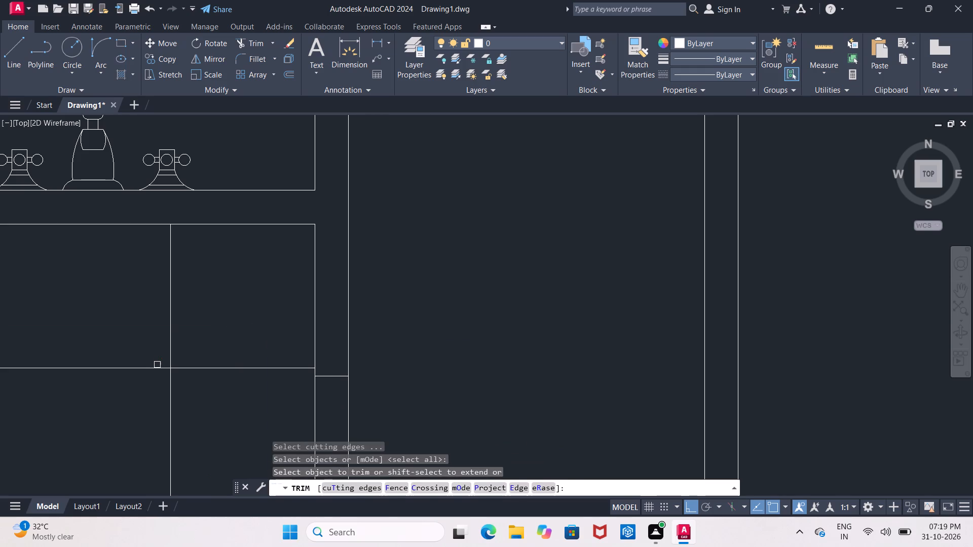
click(157, 366)
click(168, 381)
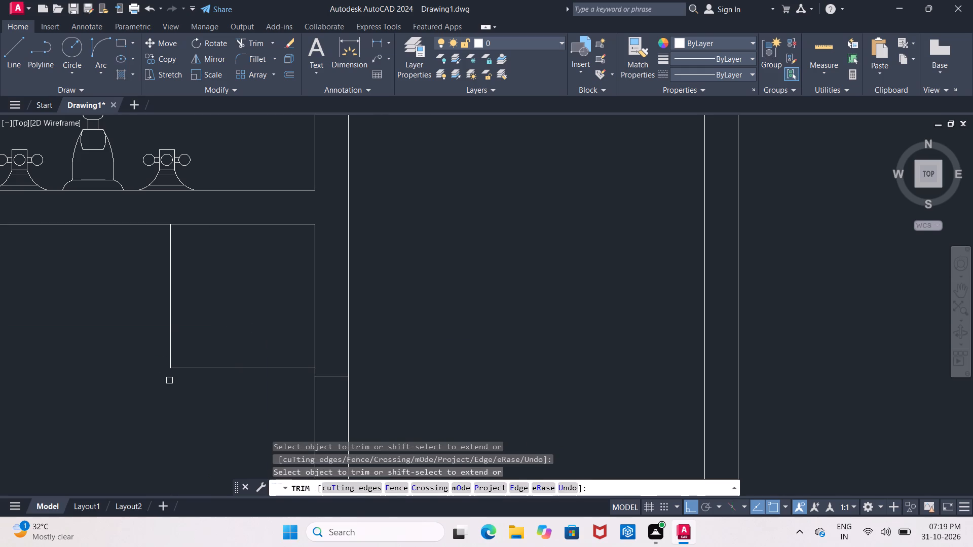
key(Escape)
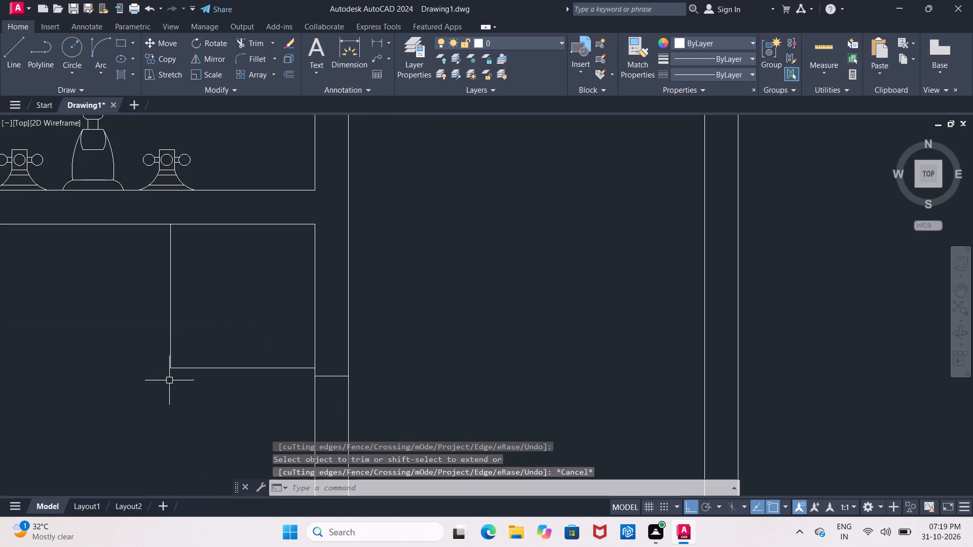
Copy the oval washbasin from the upper bathroom, by its centre, onto the lower bathroom's northeast corner counter with Ortho off.
scroll(182, 355, down, 4)
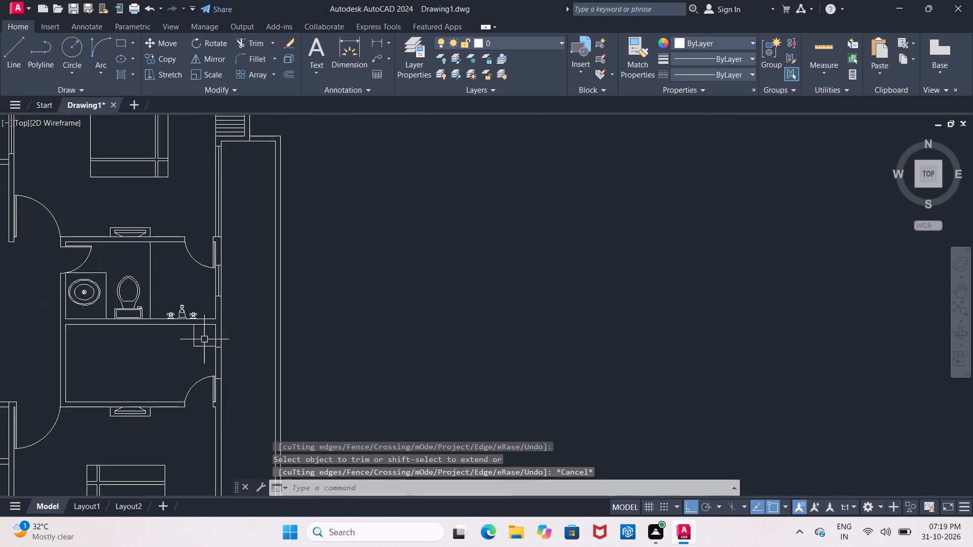
scroll(165, 313, down, 1)
scroll(119, 298, up, 2)
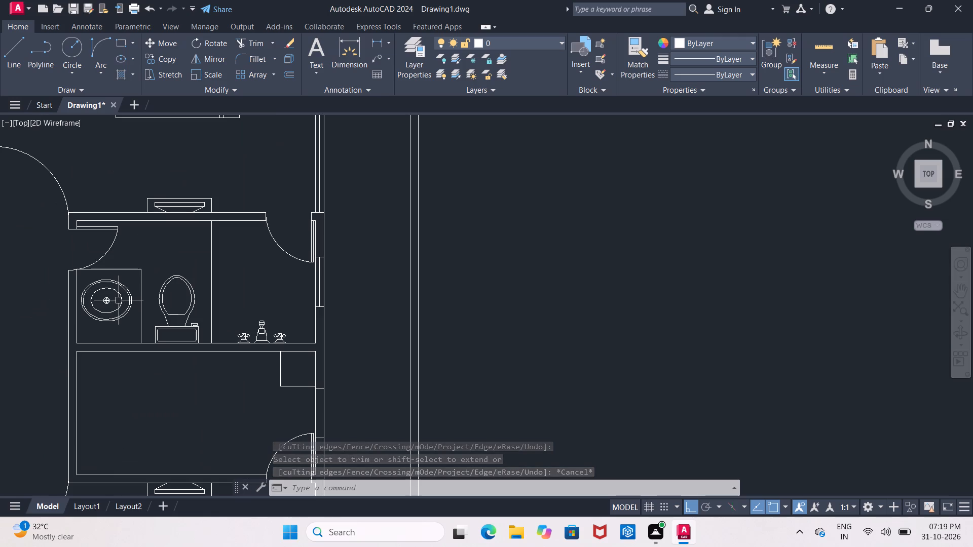
click(119, 300)
click(155, 62)
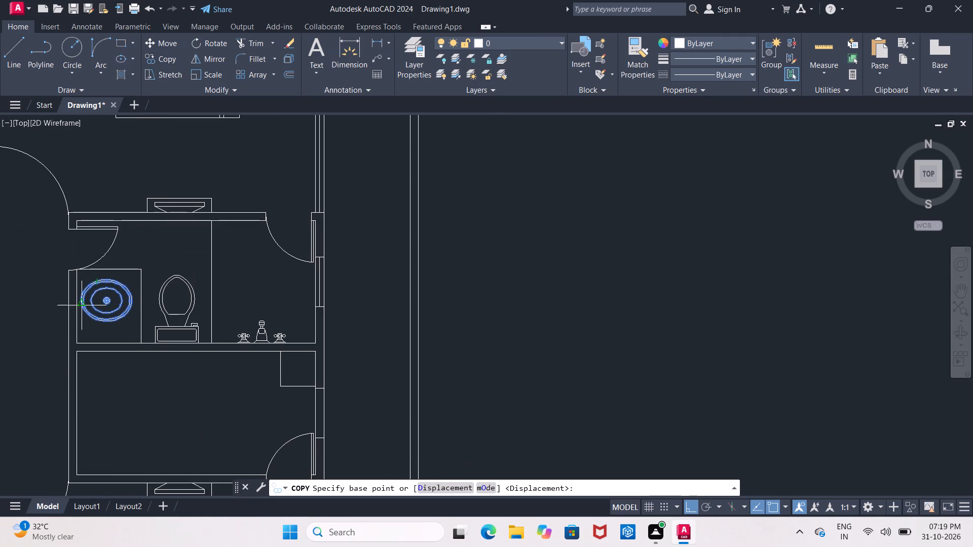
click(106, 305)
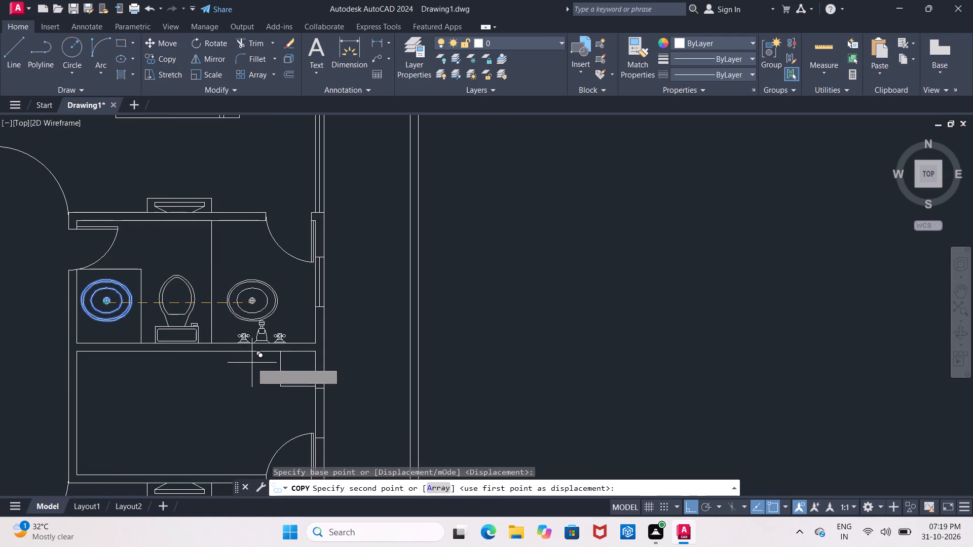
click(691, 510)
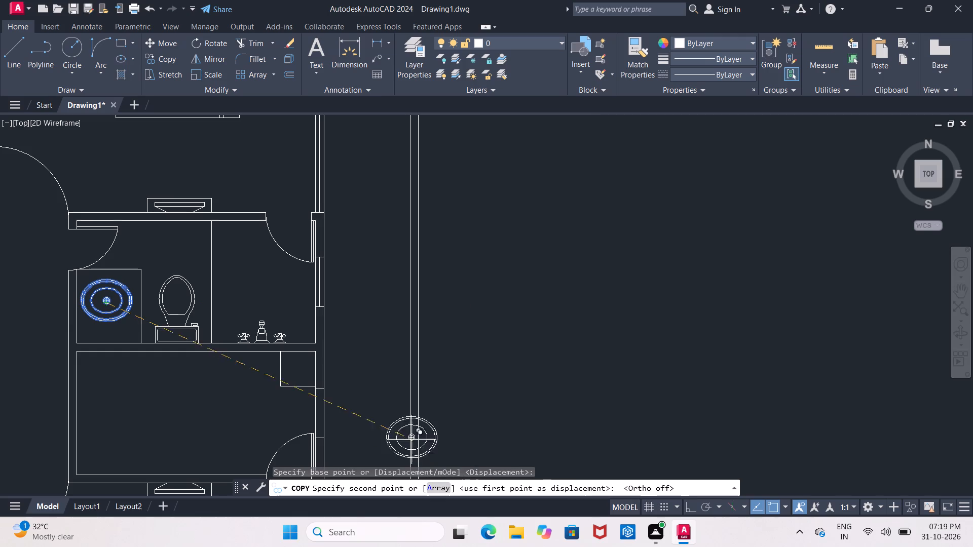
scroll(292, 378, up, 3)
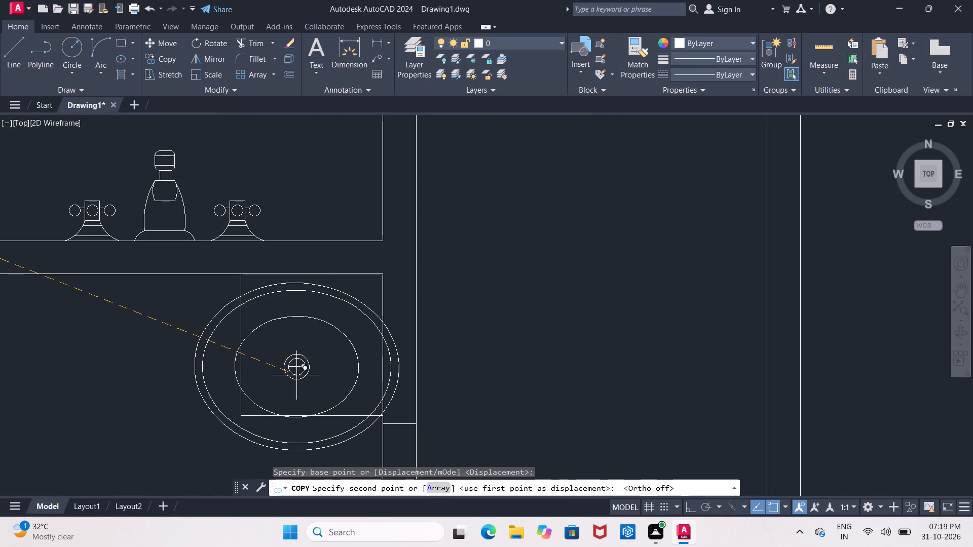
click(244, 367)
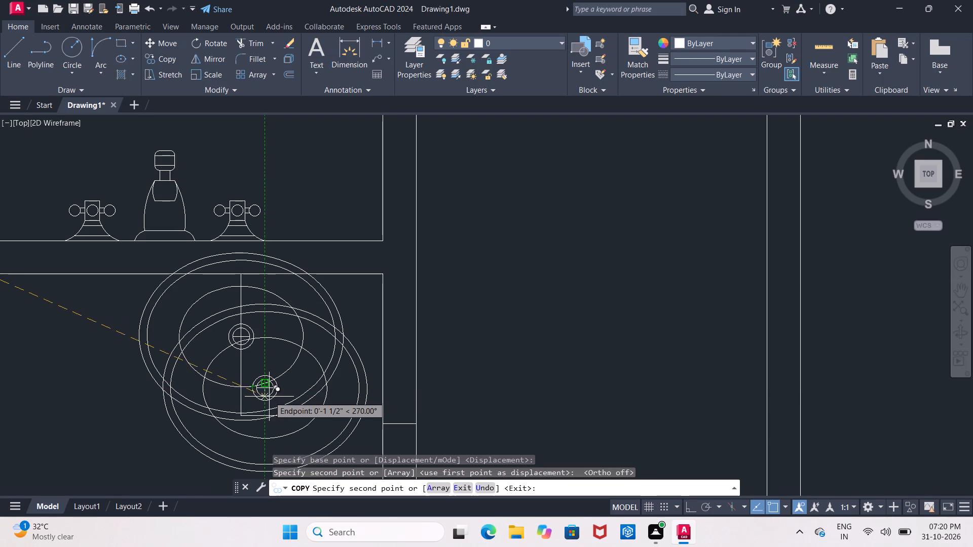
key(Escape)
Scale the copied washbasin down to roughly a third of its size, using the top of its outer rim as base point.
click(309, 388)
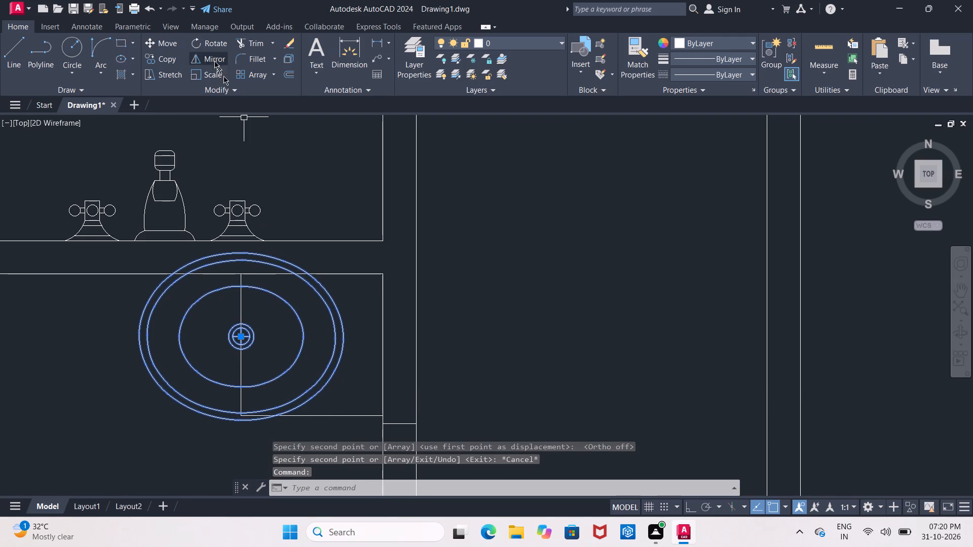
click(195, 72)
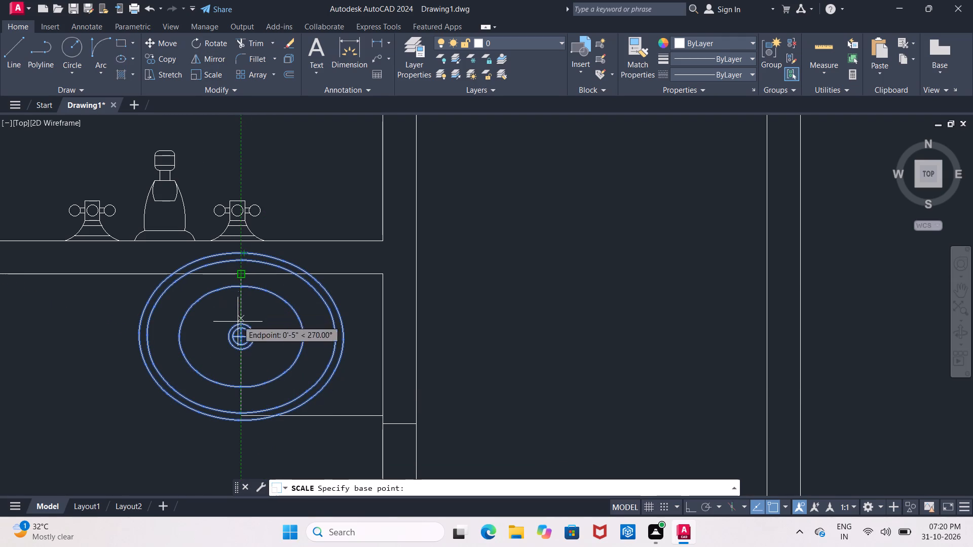
click(245, 253)
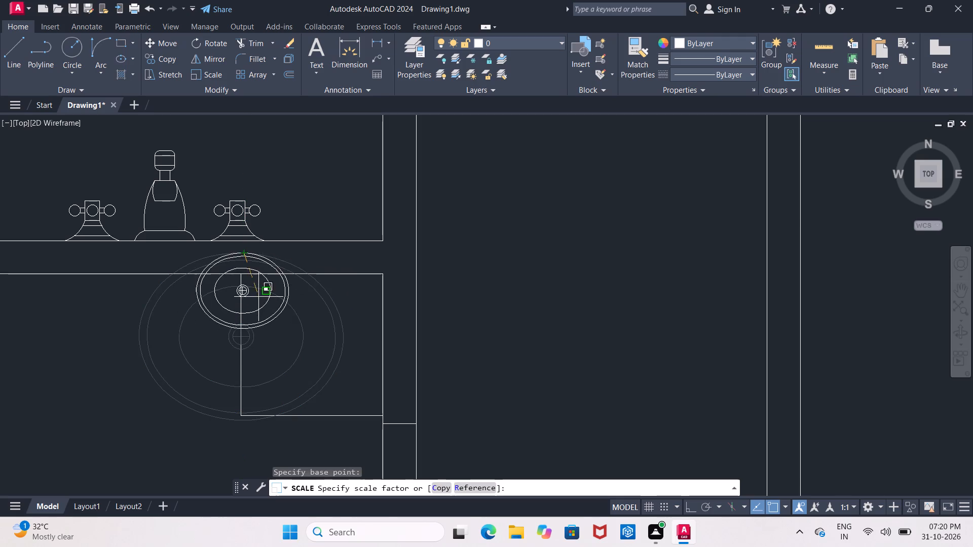
click(258, 295)
Move the reduced washbasin southeast so it sits inside the square corner counter.
click(266, 305)
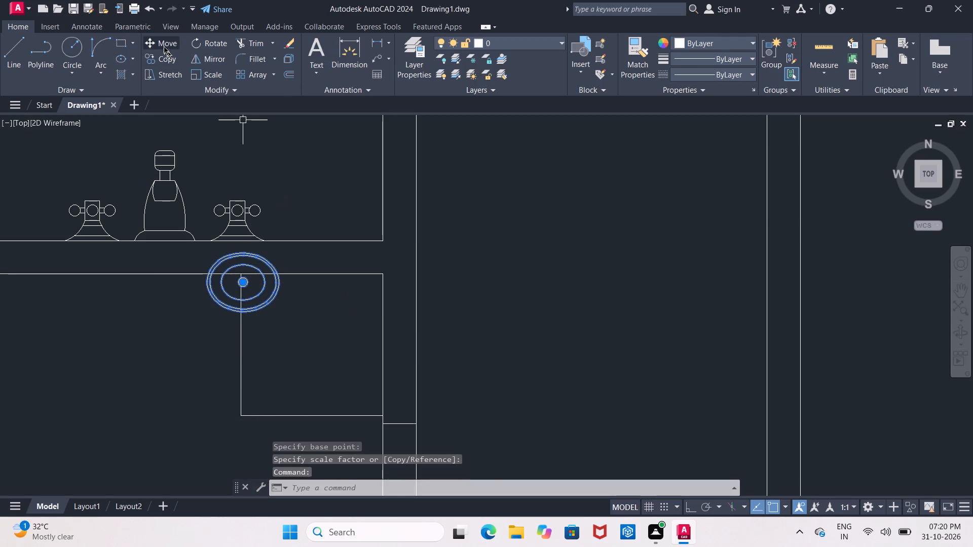
click(162, 43)
drag(532, 284, 549, 289)
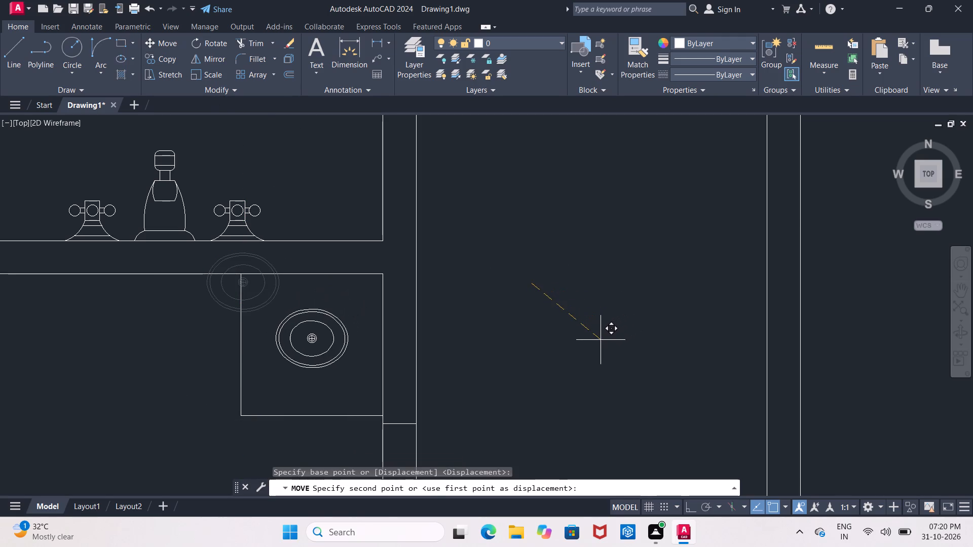
click(594, 337)
Scale the small washbasin up by about one and a half times from its centre so it fits the corner counter.
click(295, 363)
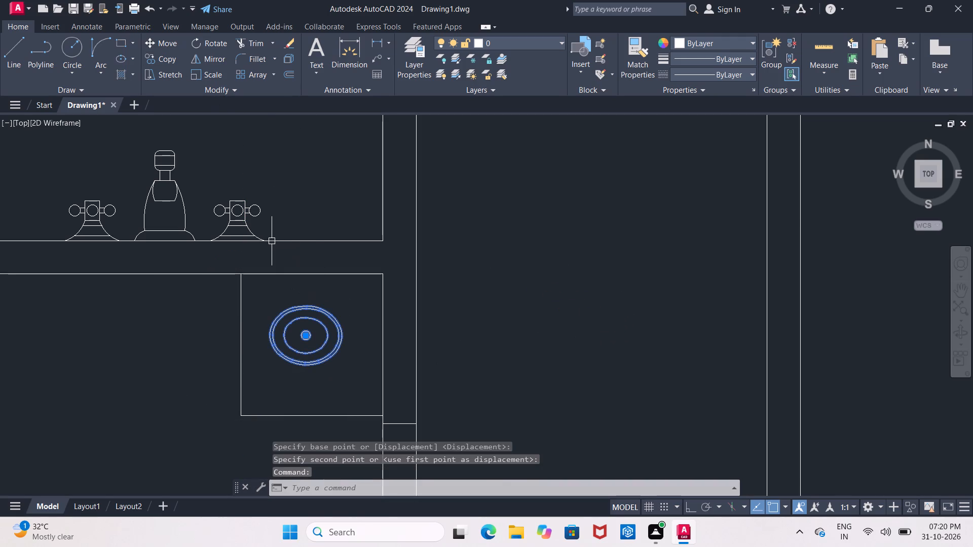
click(195, 73)
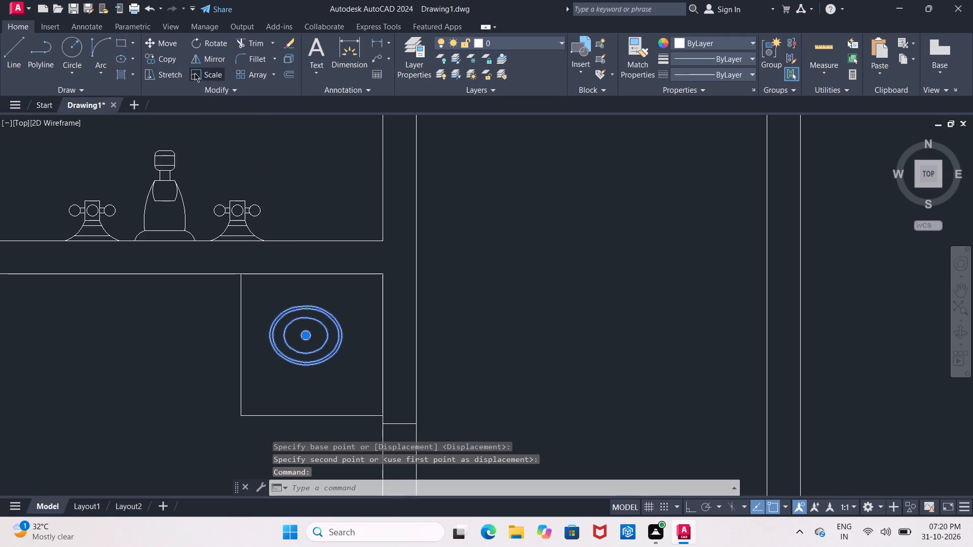
scroll(293, 324, up, 3)
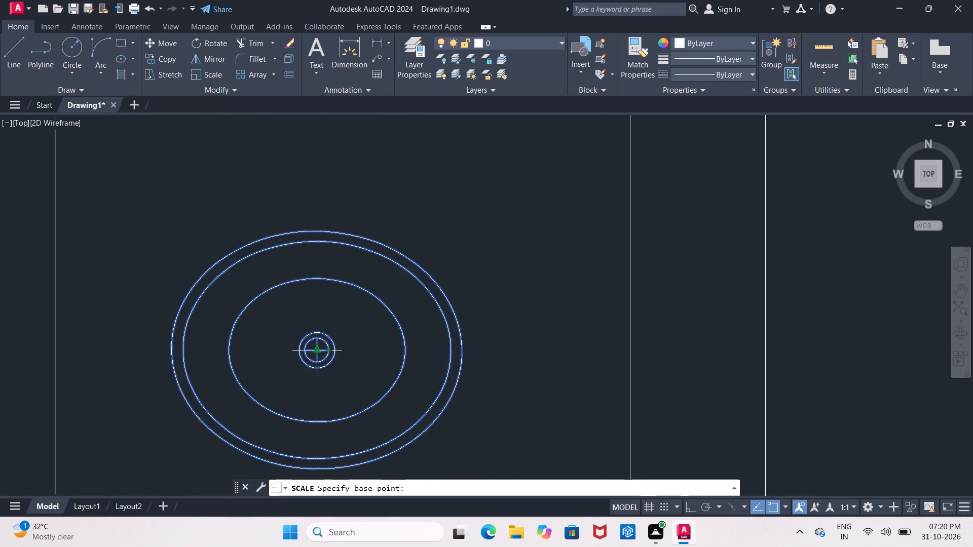
click(316, 350)
scroll(318, 359, down, 4)
click(329, 392)
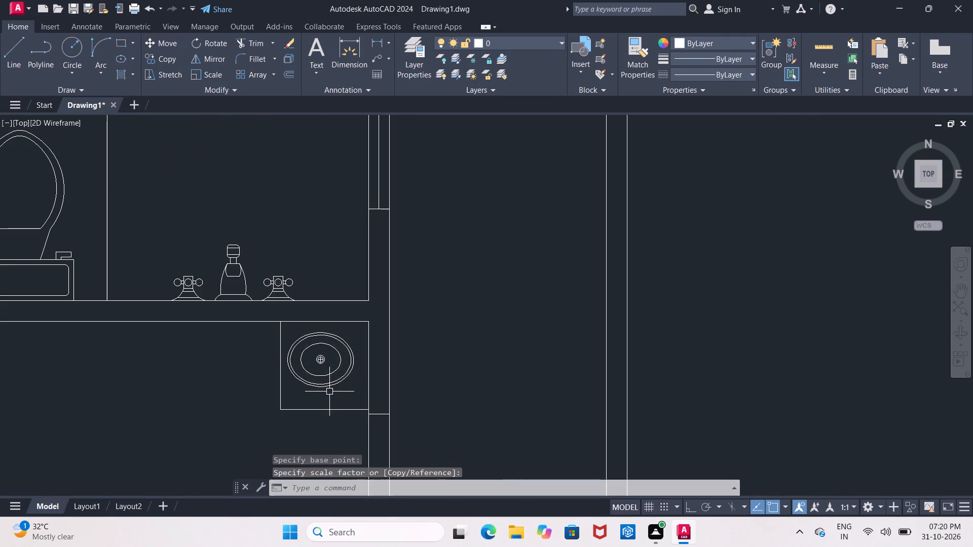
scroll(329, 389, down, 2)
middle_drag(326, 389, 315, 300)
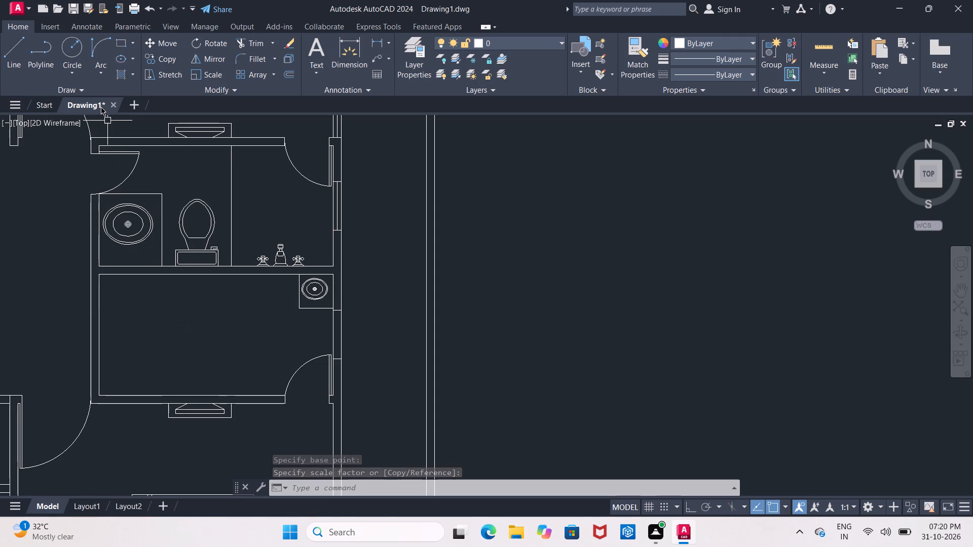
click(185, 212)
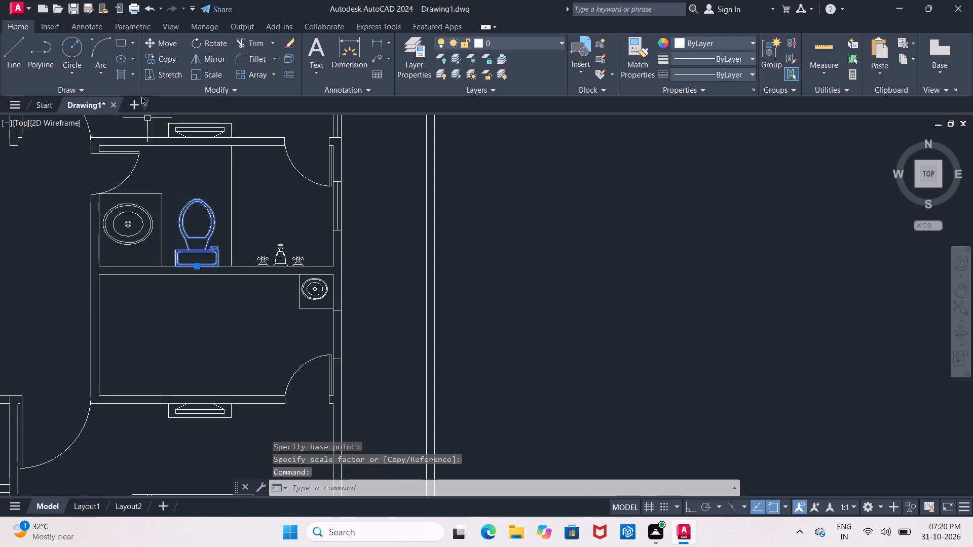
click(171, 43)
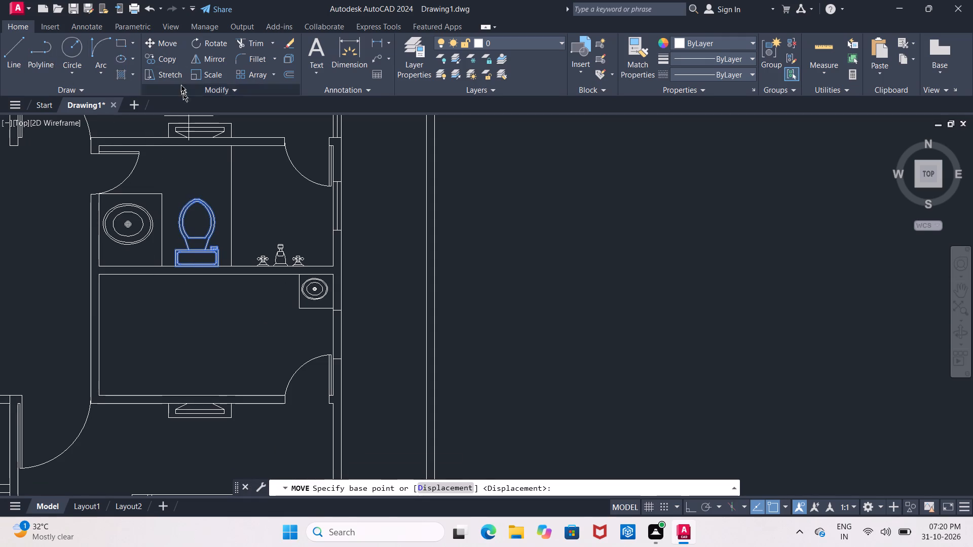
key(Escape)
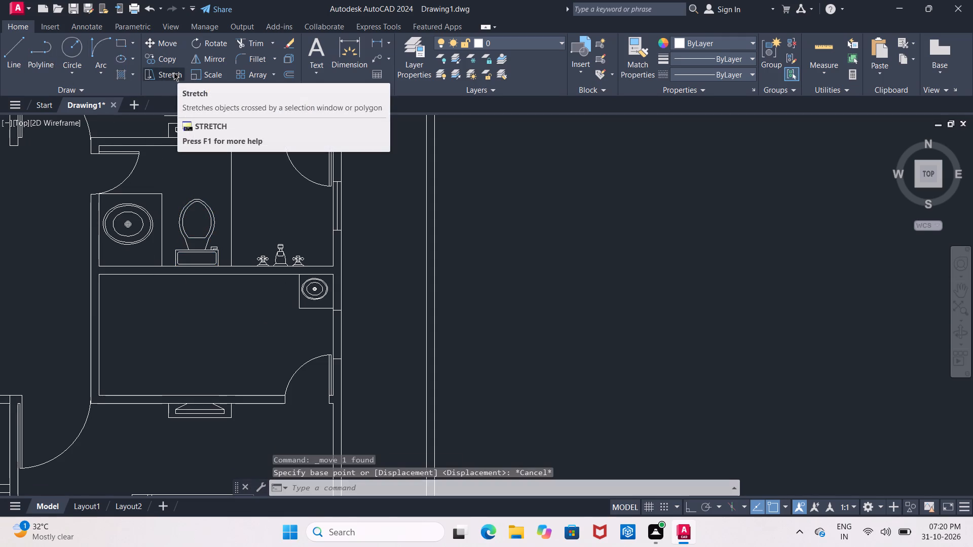
Copy the upper bathroom's toilet about 4'-4" straight south into the lower bathroom with Ortho on.
click(199, 204)
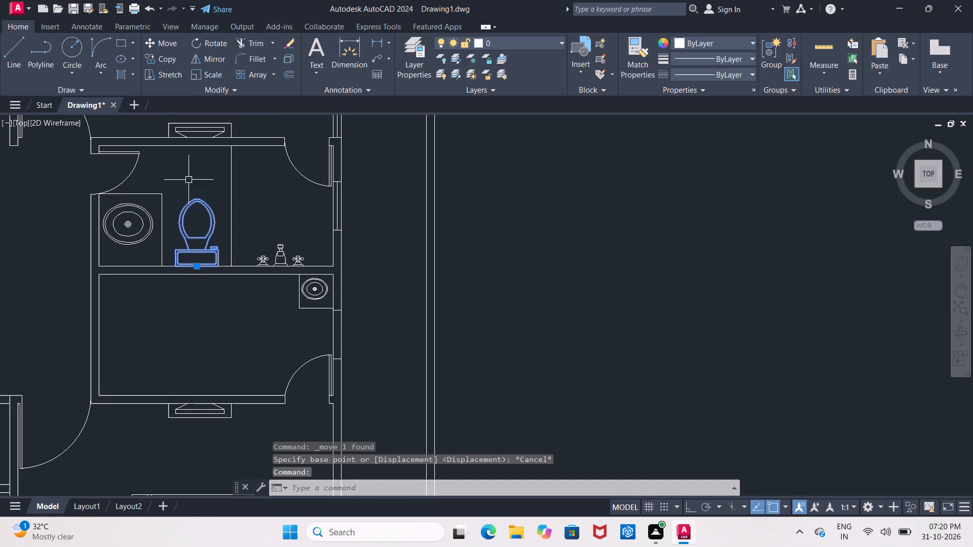
click(159, 64)
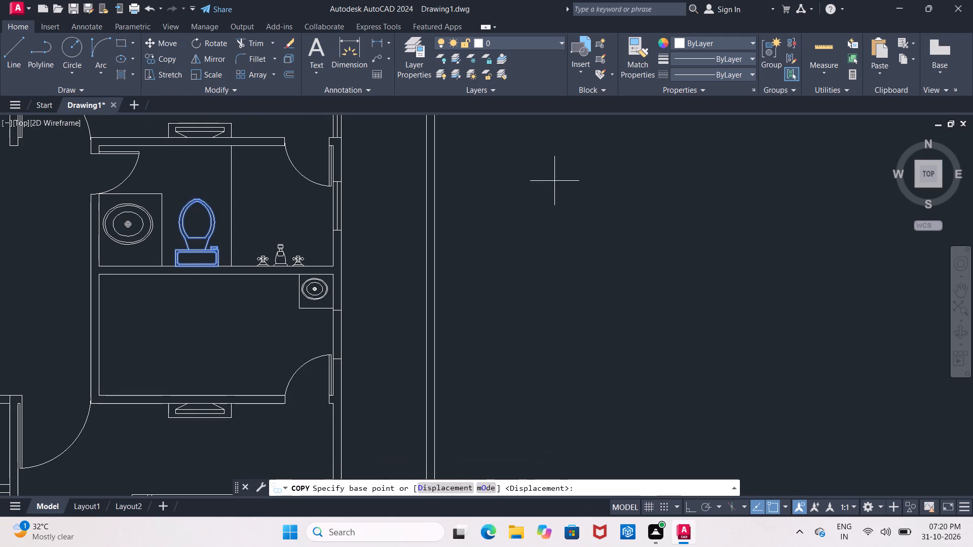
click(554, 181)
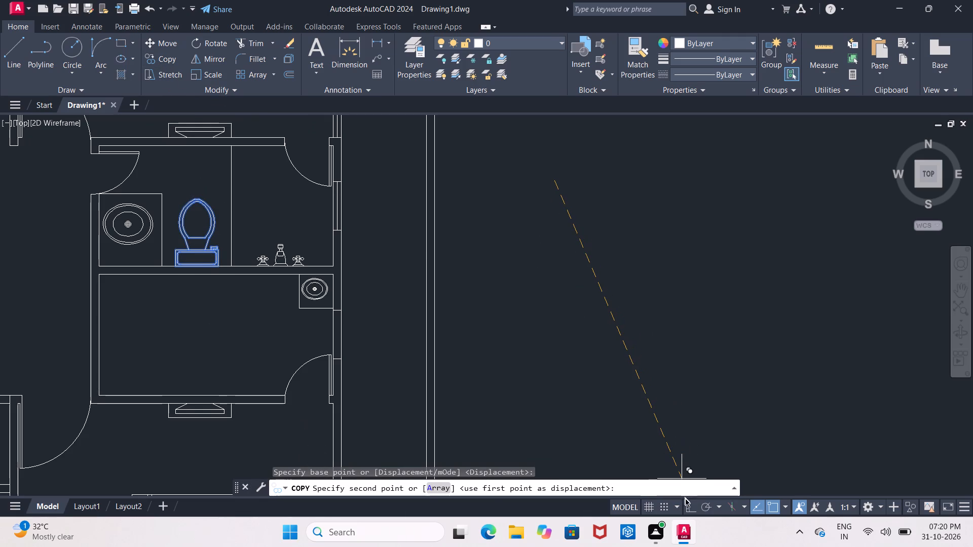
click(688, 506)
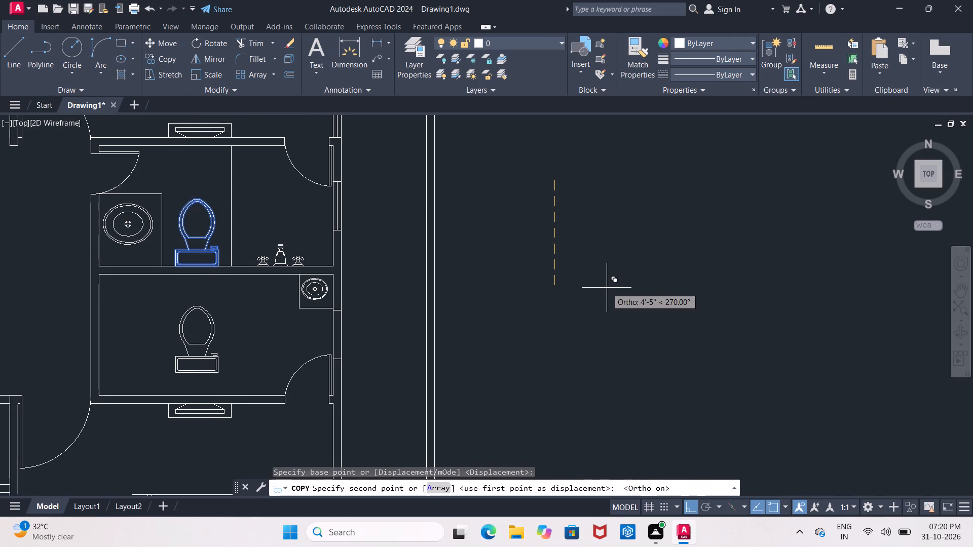
click(607, 284)
key(Escape)
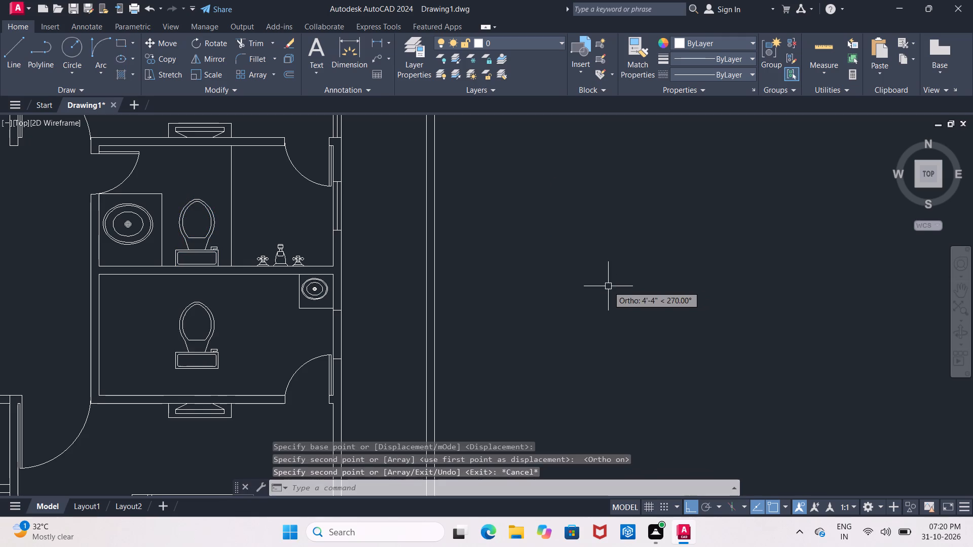
Rotate the copied toilet 90° clockwise about its flush handle so the tank is to the west and the bowl points east.
click(182, 334)
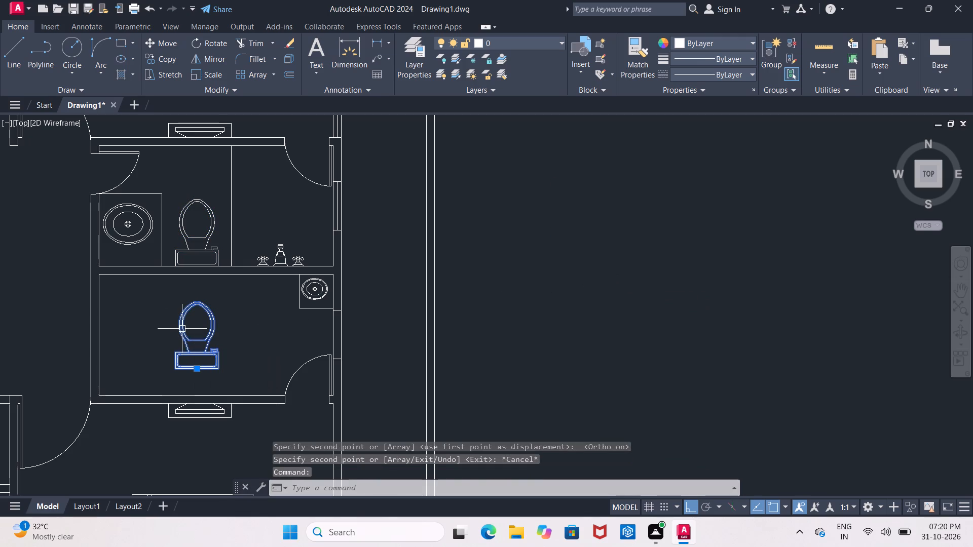
click(206, 46)
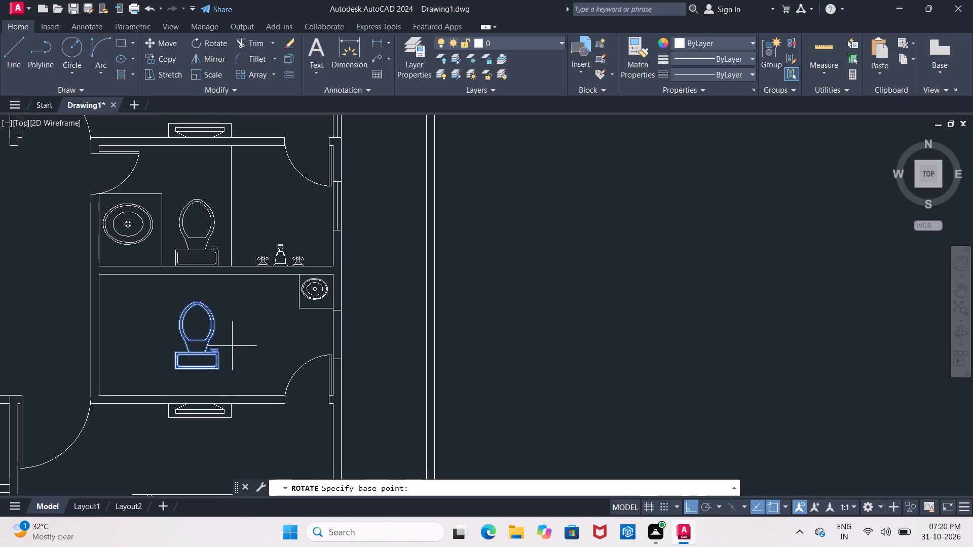
click(217, 351)
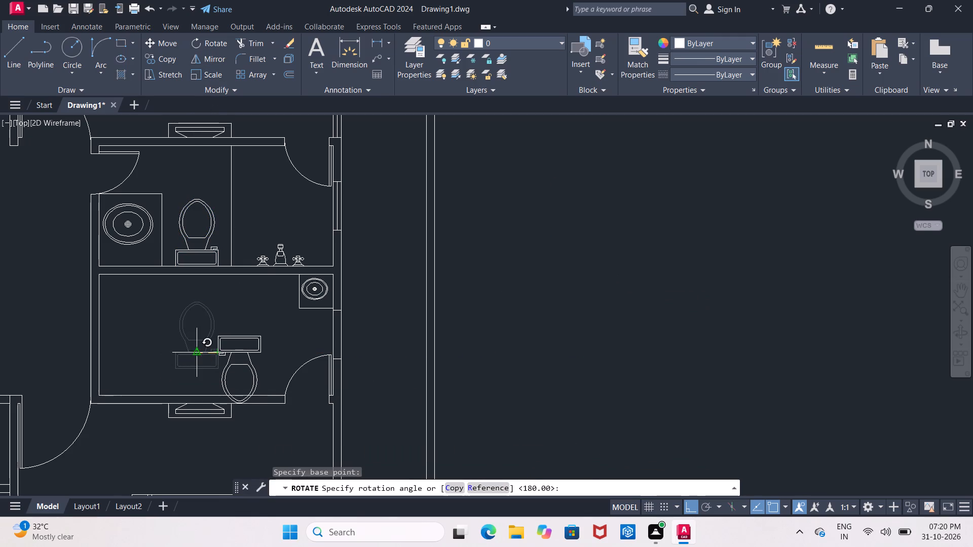
click(219, 377)
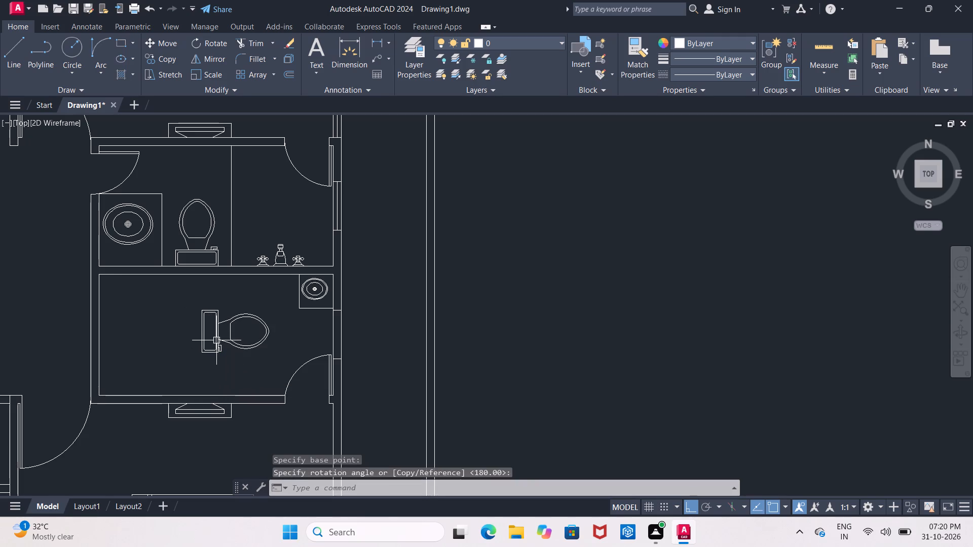
Move the rotated toilet southwest with Ortho off, placing it close to the lower bathroom's southwest corner.
click(216, 339)
click(162, 45)
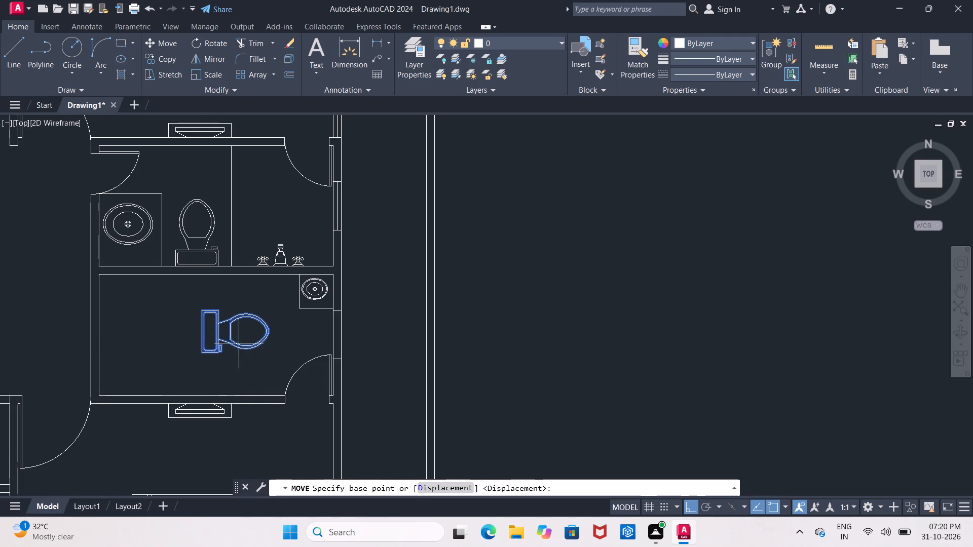
click(236, 298)
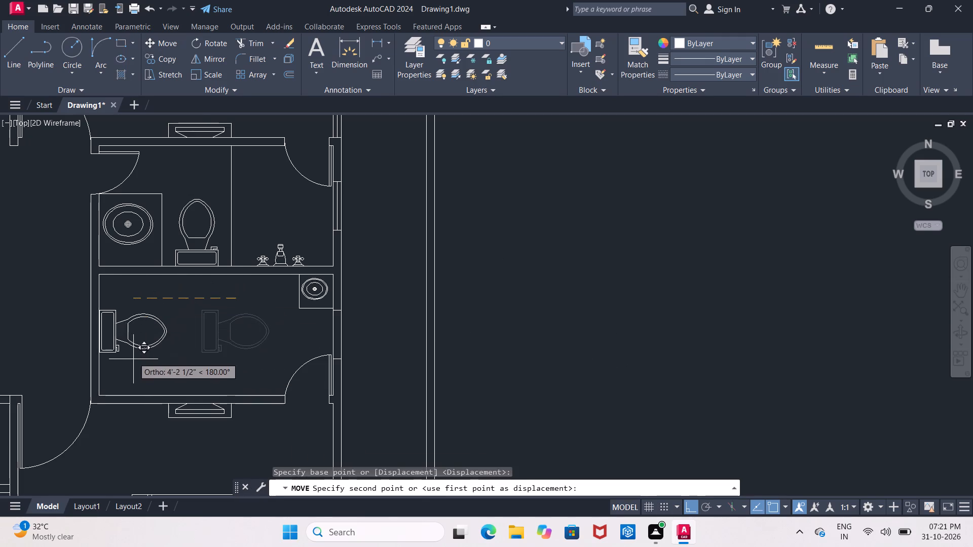
click(690, 507)
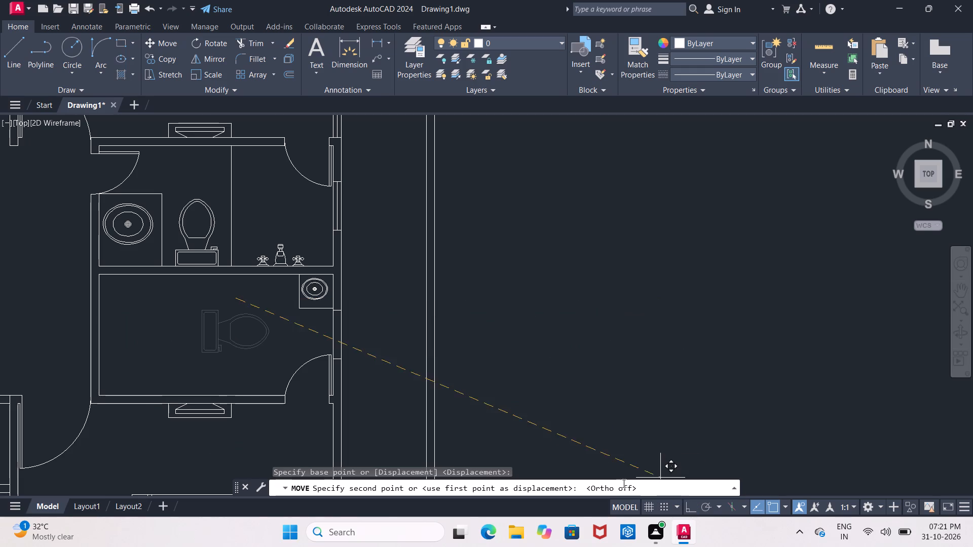
scroll(138, 325, up, 1)
middle_drag(138, 325, 199, 282)
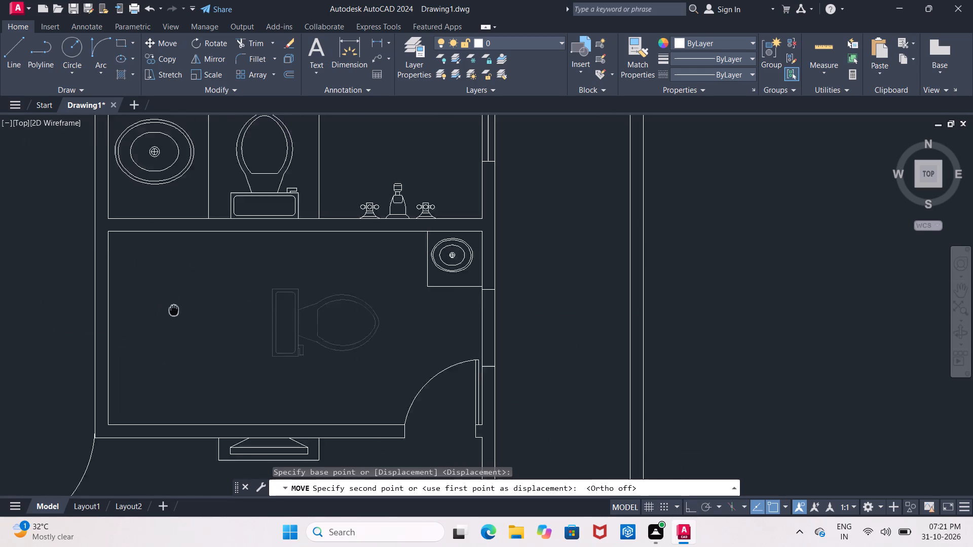
middle_drag(199, 282, 224, 239)
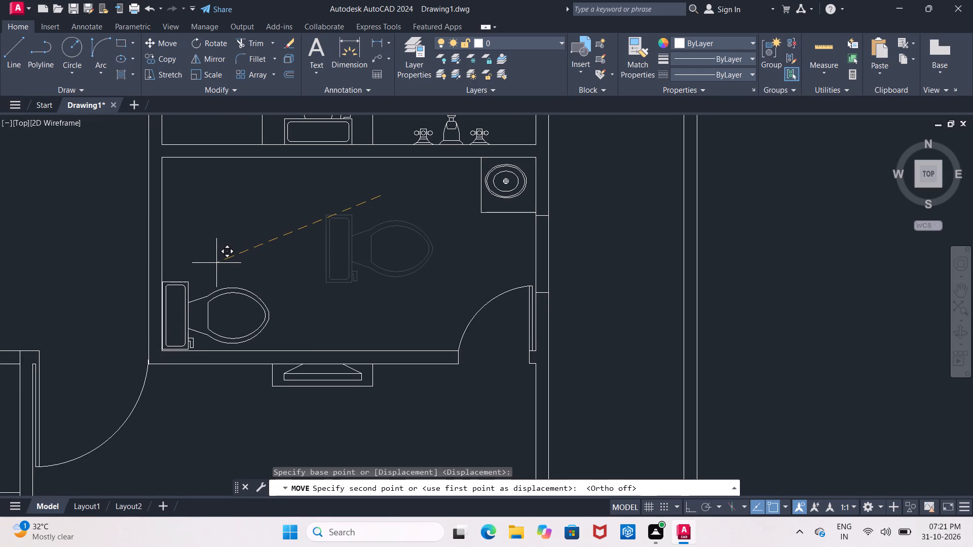
click(216, 264)
Move the toilet so its tank's southwest corner meets the inner corner of the lower bathroom's west and south walls.
scroll(134, 330, up, 2)
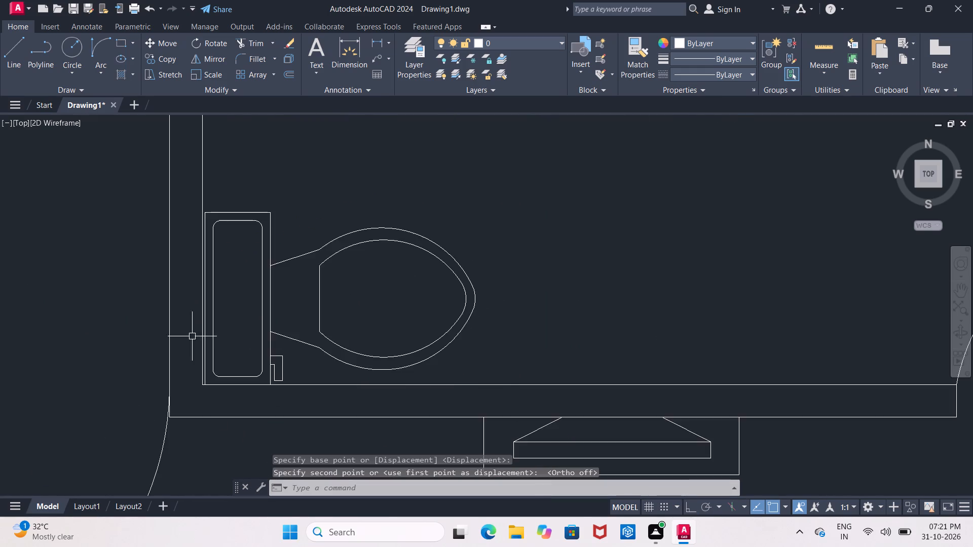
scroll(200, 344, up, 1)
scroll(236, 375, up, 1)
middle_drag(236, 375, 252, 257)
click(207, 289)
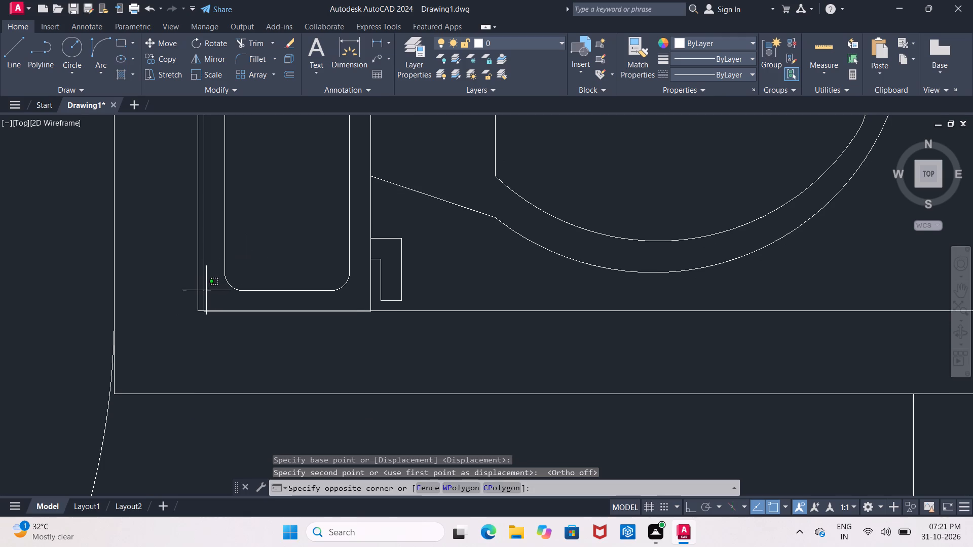
click(204, 292)
click(204, 295)
click(171, 48)
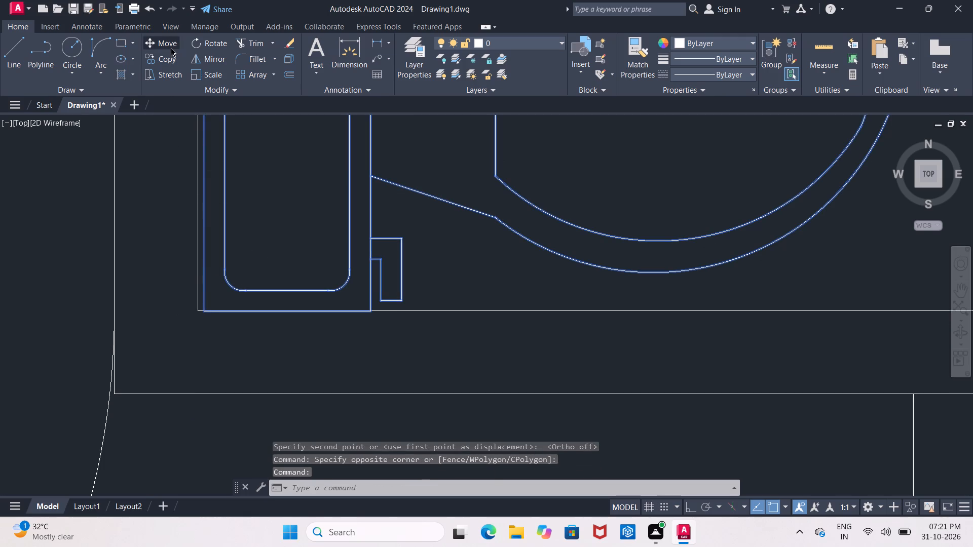
click(204, 308)
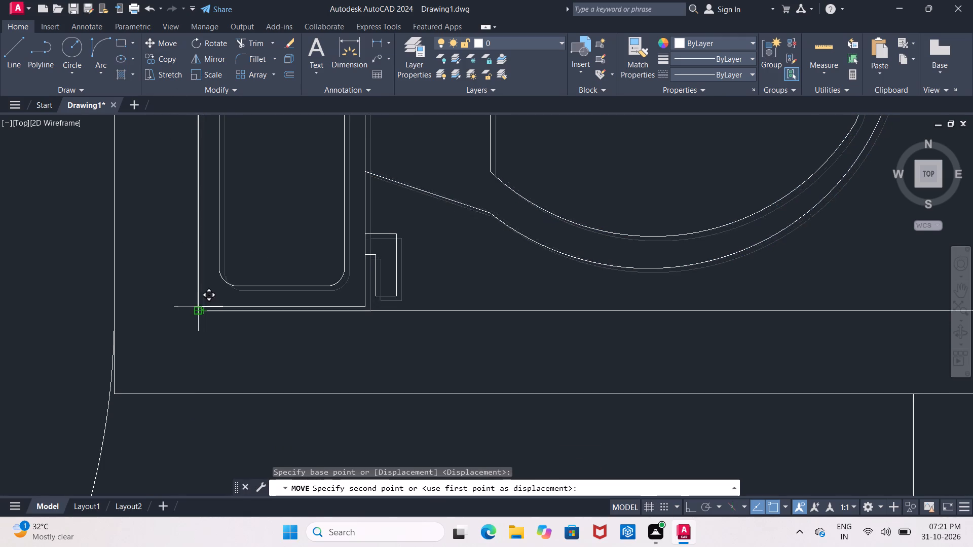
click(198, 307)
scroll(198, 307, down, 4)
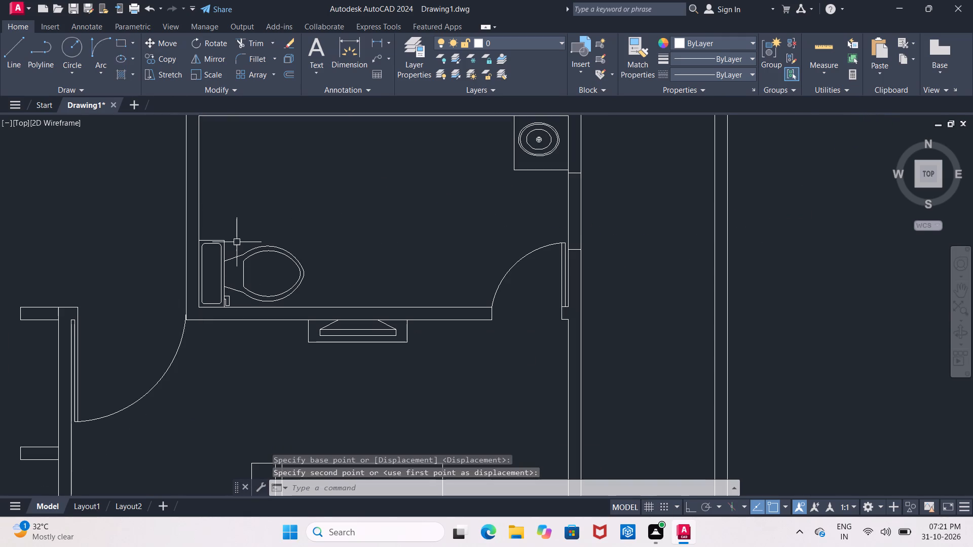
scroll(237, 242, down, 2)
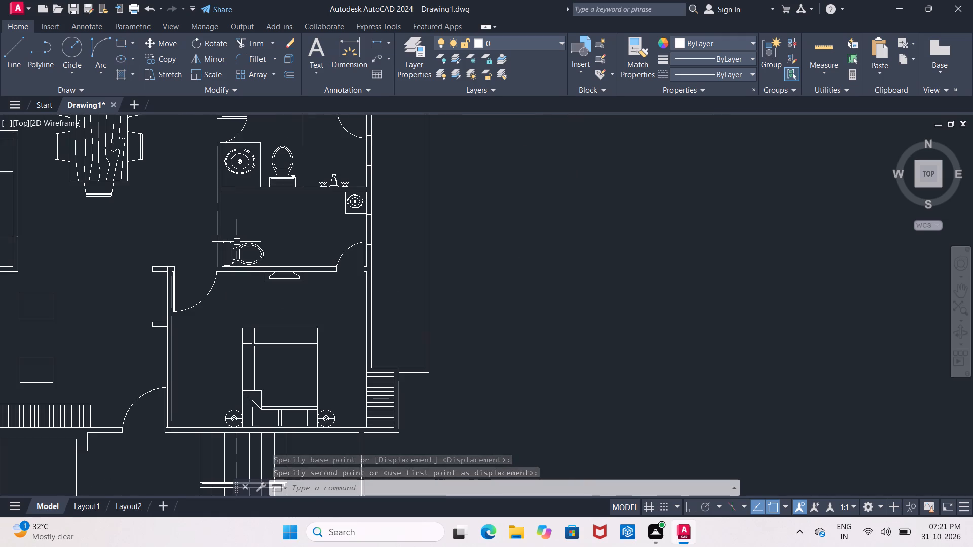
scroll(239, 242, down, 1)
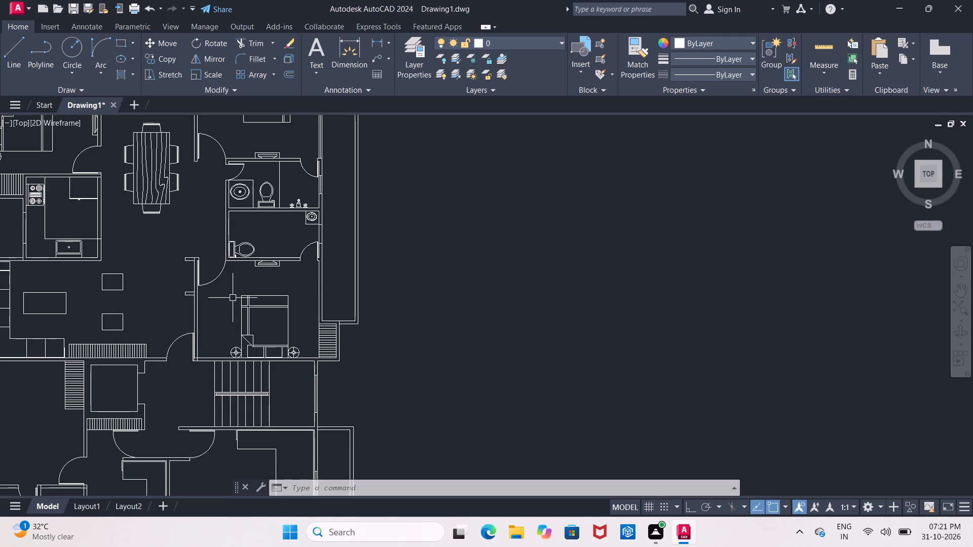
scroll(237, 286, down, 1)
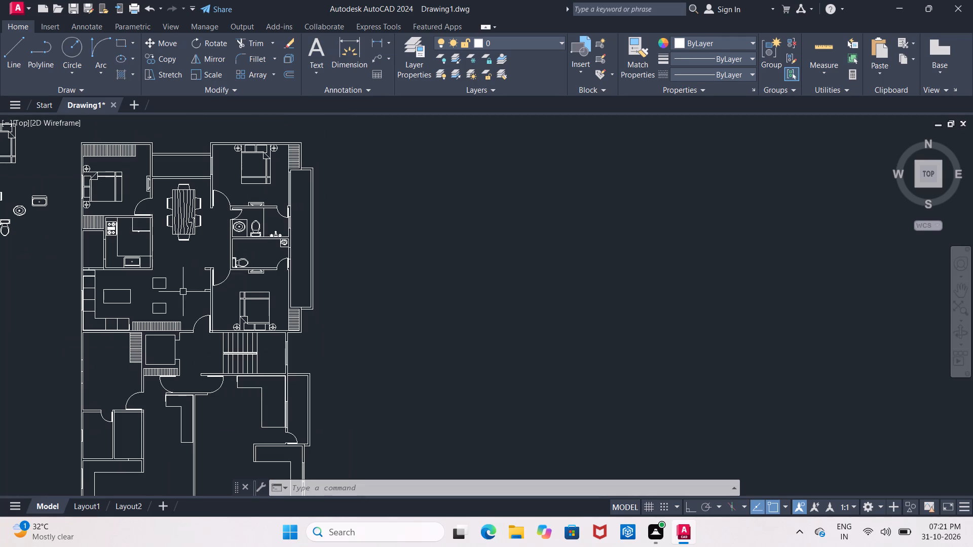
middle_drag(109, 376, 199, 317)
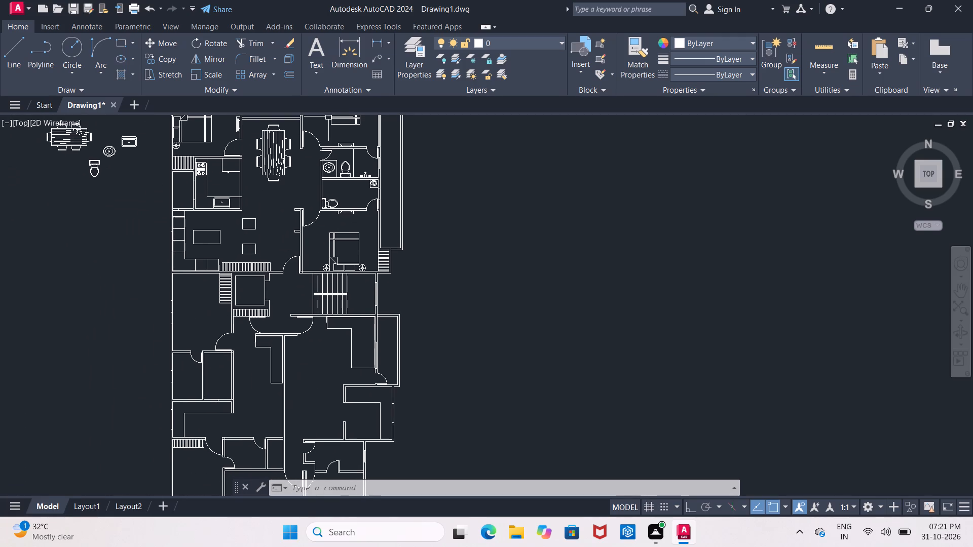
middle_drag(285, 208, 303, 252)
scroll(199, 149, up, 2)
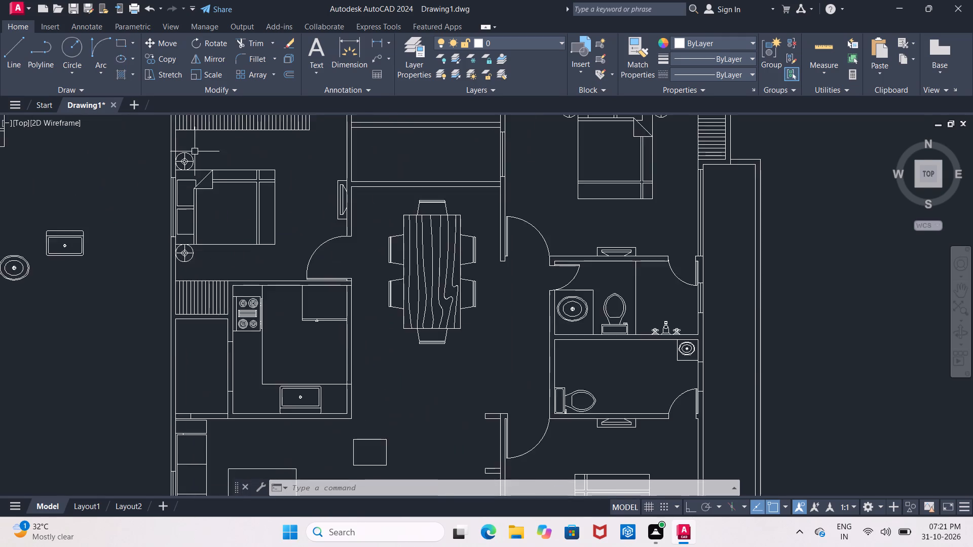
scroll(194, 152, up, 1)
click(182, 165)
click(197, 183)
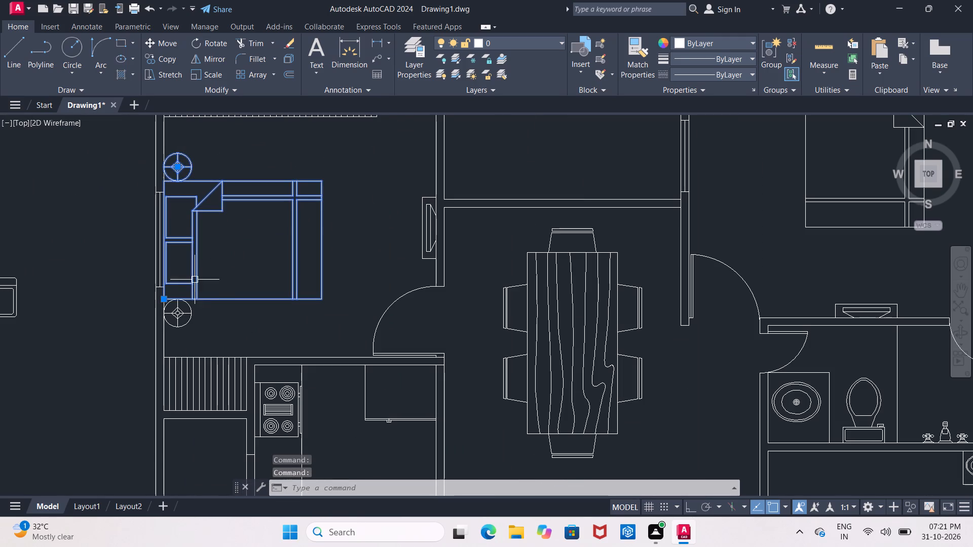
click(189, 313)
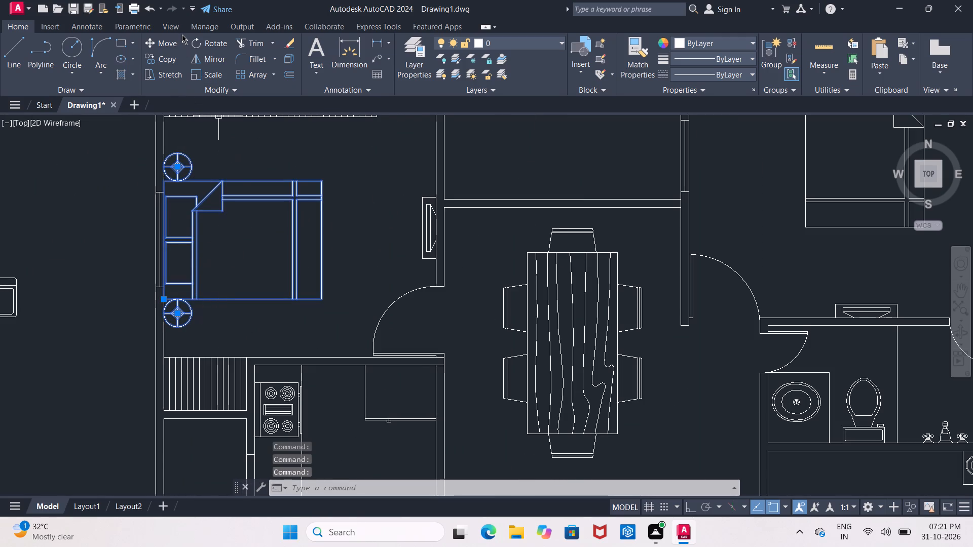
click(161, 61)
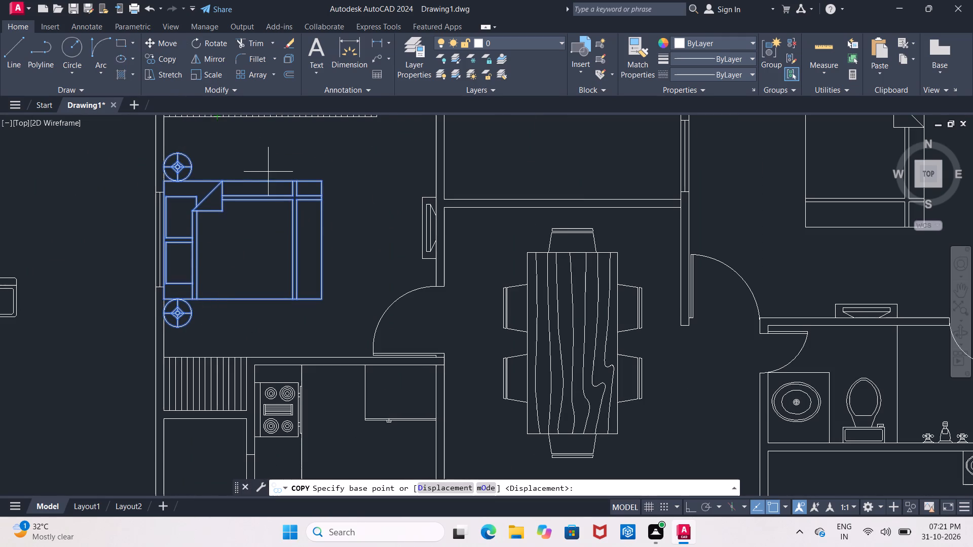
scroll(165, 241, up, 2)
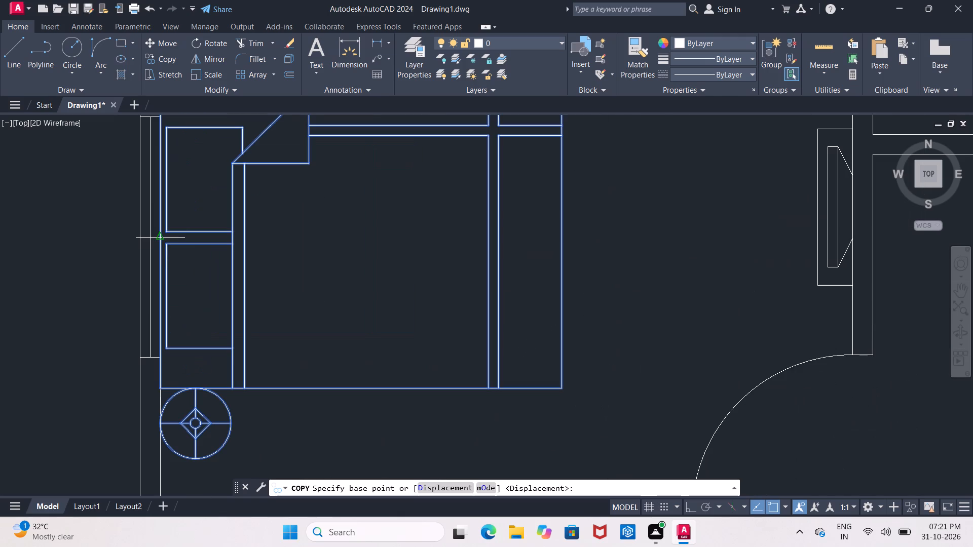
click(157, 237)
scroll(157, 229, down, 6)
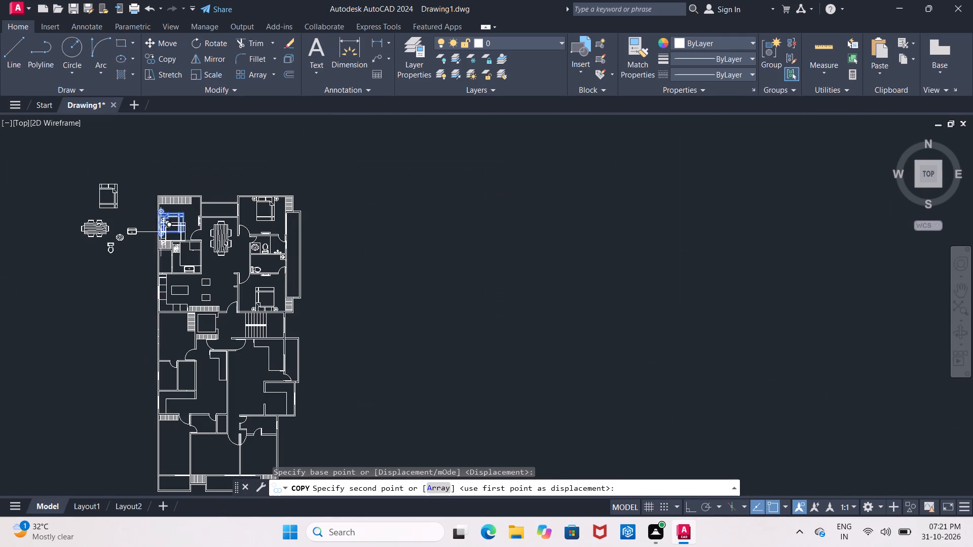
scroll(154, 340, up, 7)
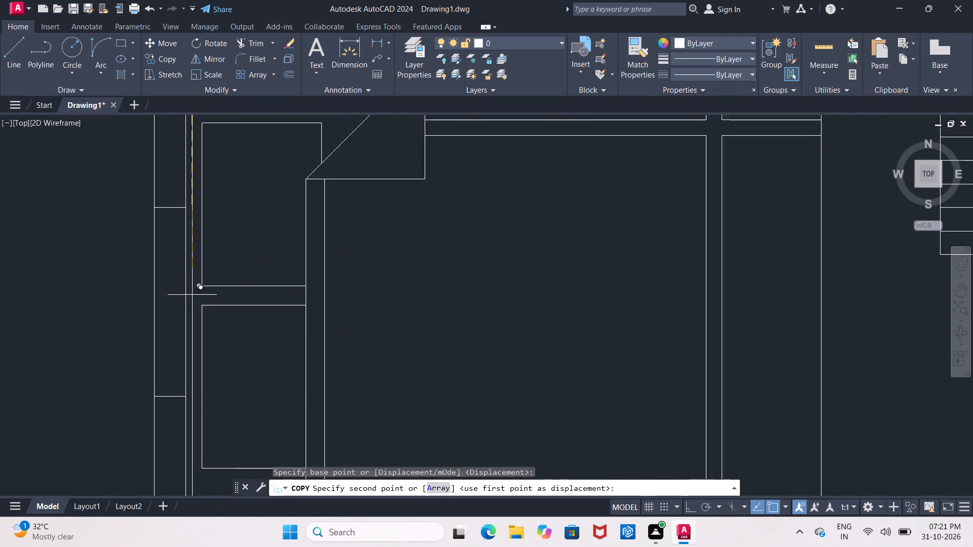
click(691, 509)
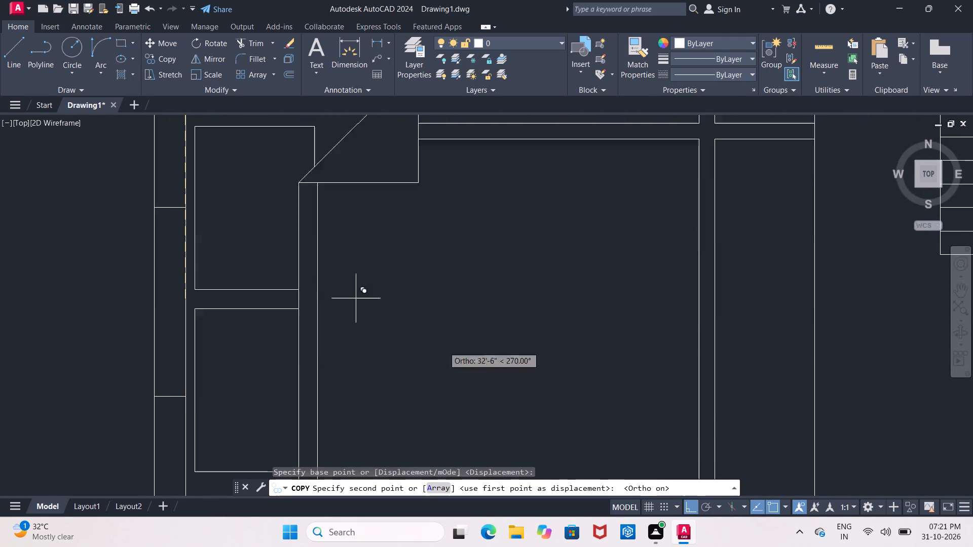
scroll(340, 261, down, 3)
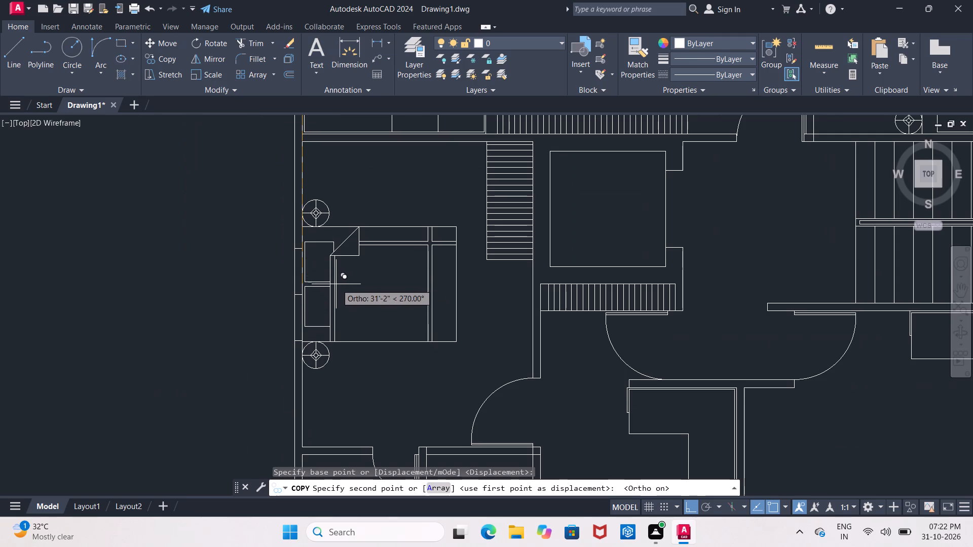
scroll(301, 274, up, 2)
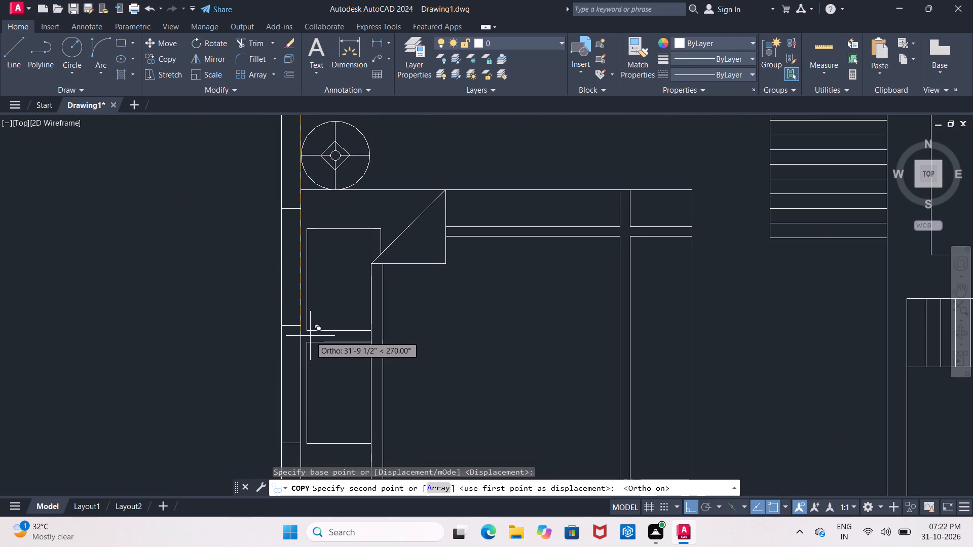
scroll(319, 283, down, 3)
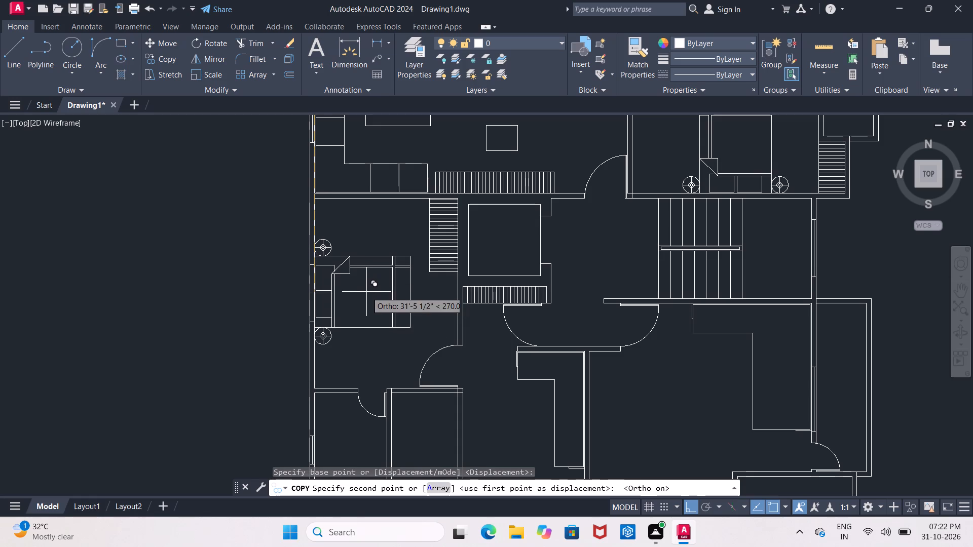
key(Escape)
Delete the short line crossing the middle of the west wall's window in the bedroom south of the living room.
scroll(309, 294, up, 3)
click(312, 288)
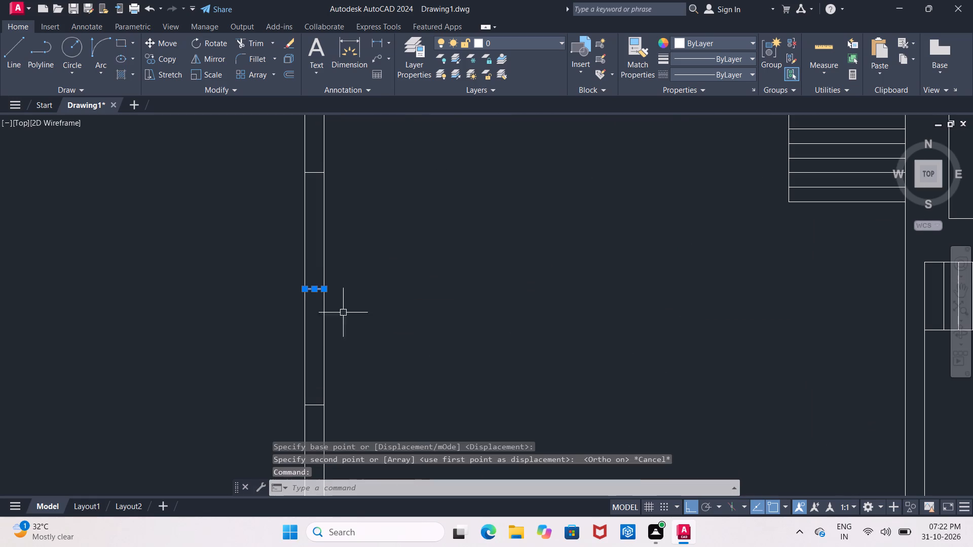
key(Delete)
Copy the northwest bedroom's bed and both round bedside lamps straight south, centring the headboard on the west window of the bedroom below the living room.
scroll(374, 301, down, 6)
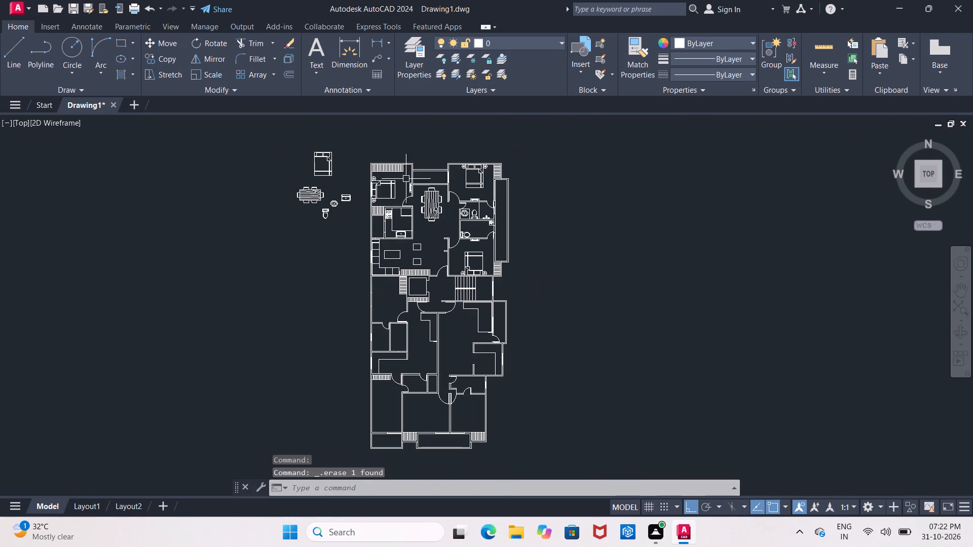
scroll(379, 175, up, 4)
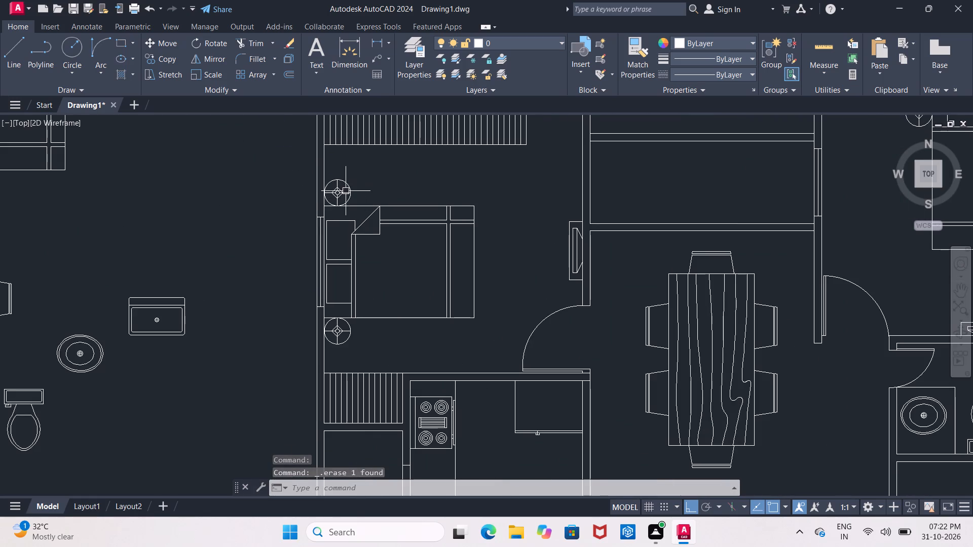
click(347, 189)
click(372, 205)
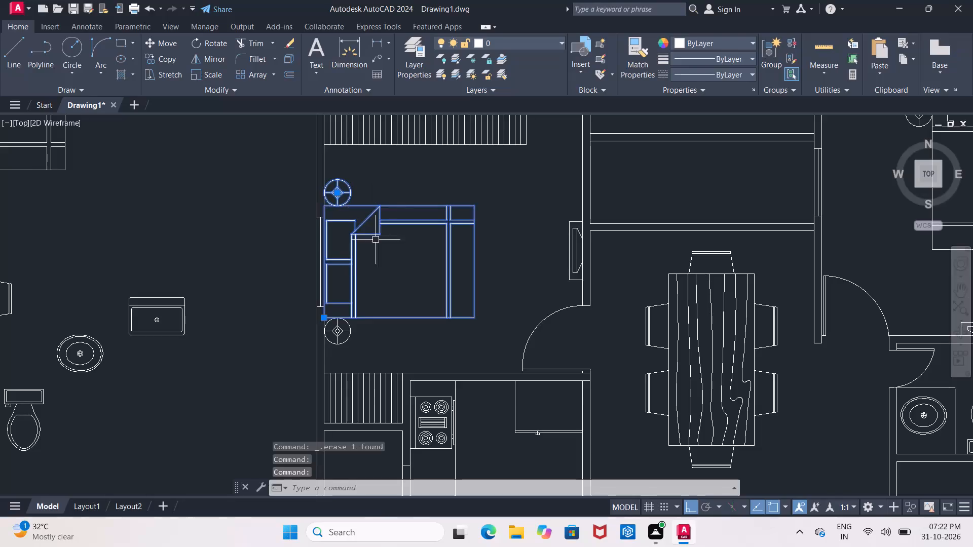
click(348, 324)
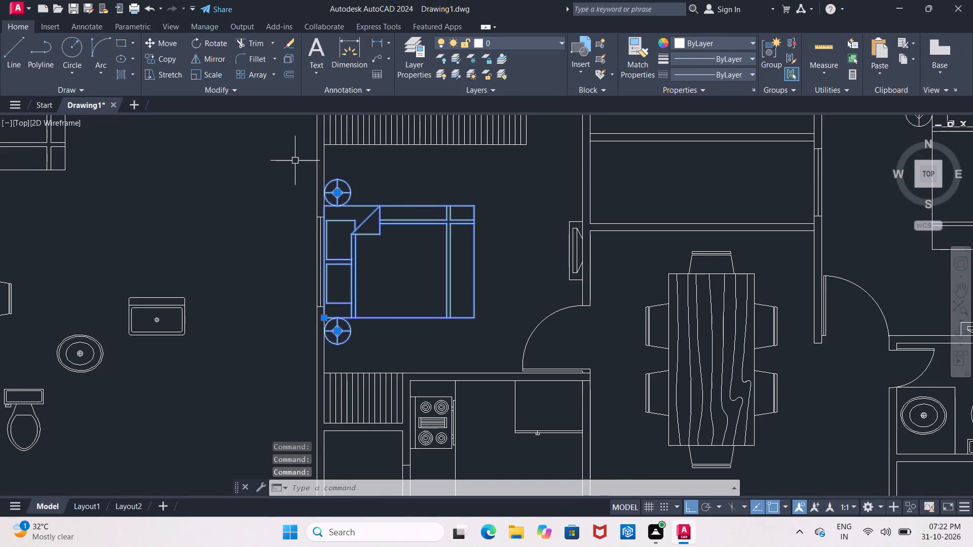
click(157, 60)
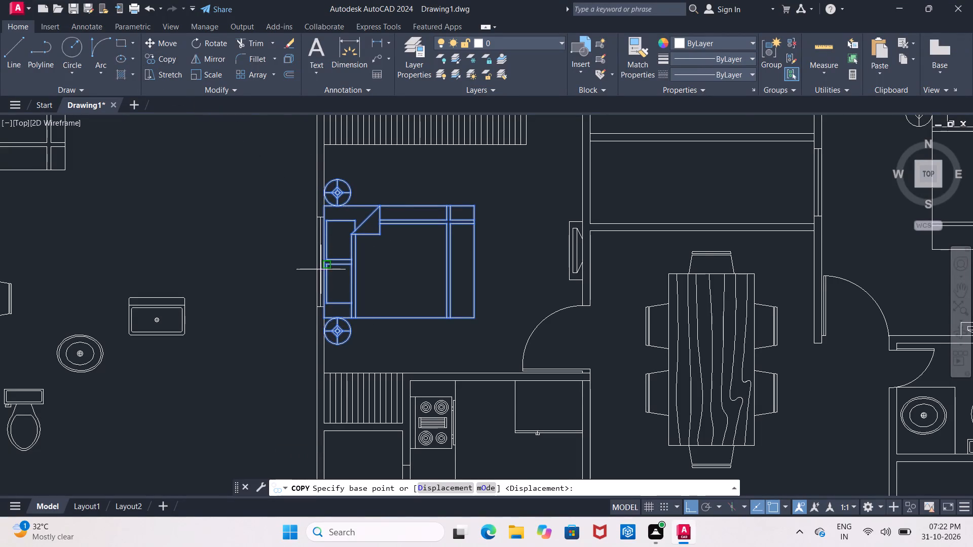
scroll(326, 264, up, 3)
click(312, 256)
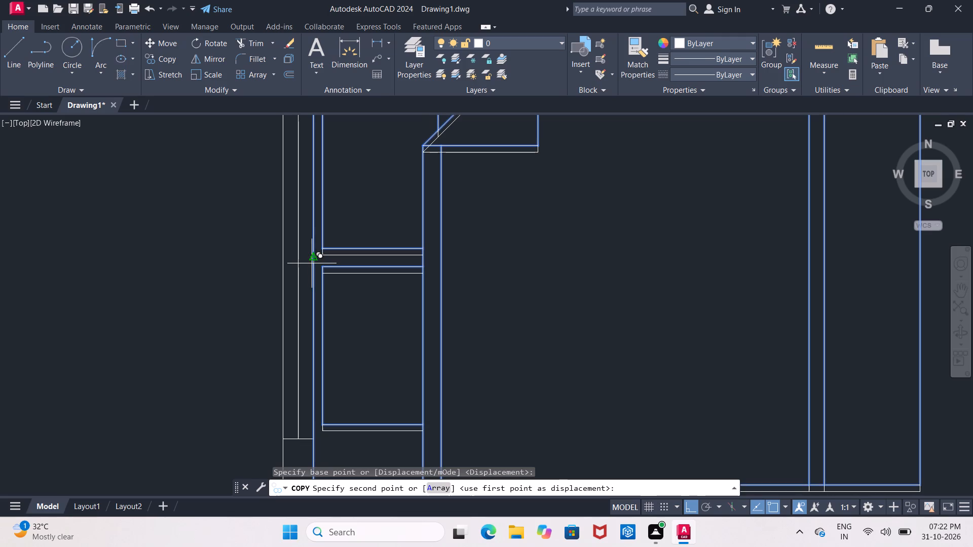
scroll(309, 255, down, 4)
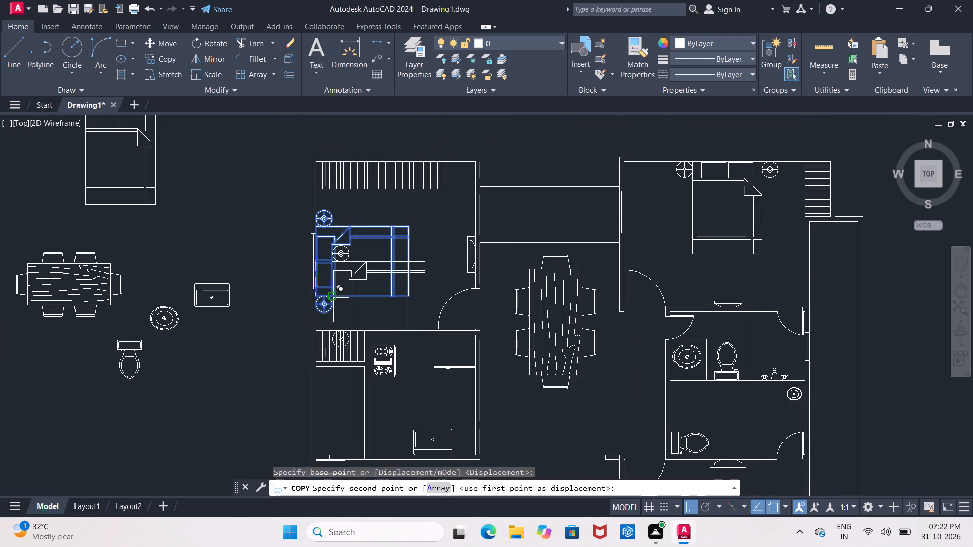
middle_drag(332, 296, 326, 164)
middle_drag(320, 374, 316, 188)
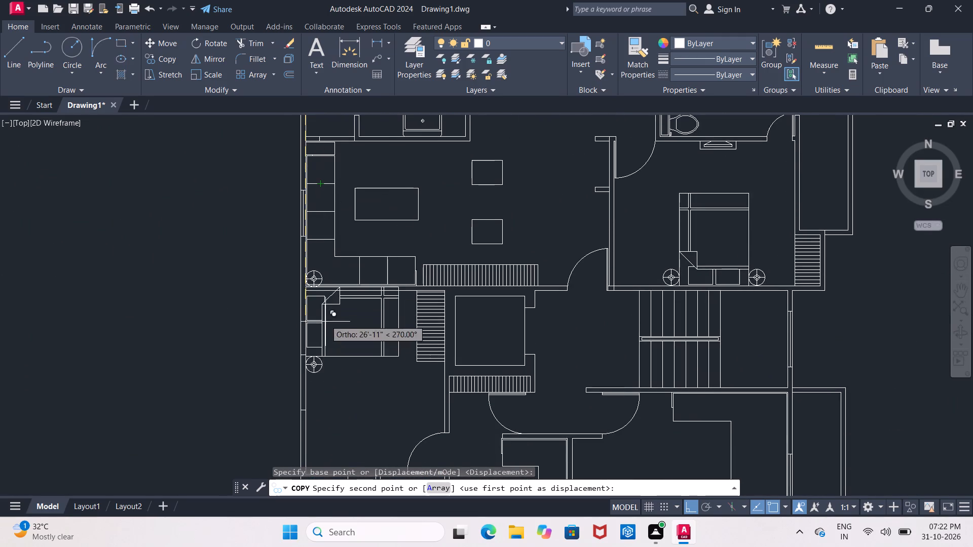
click(305, 383)
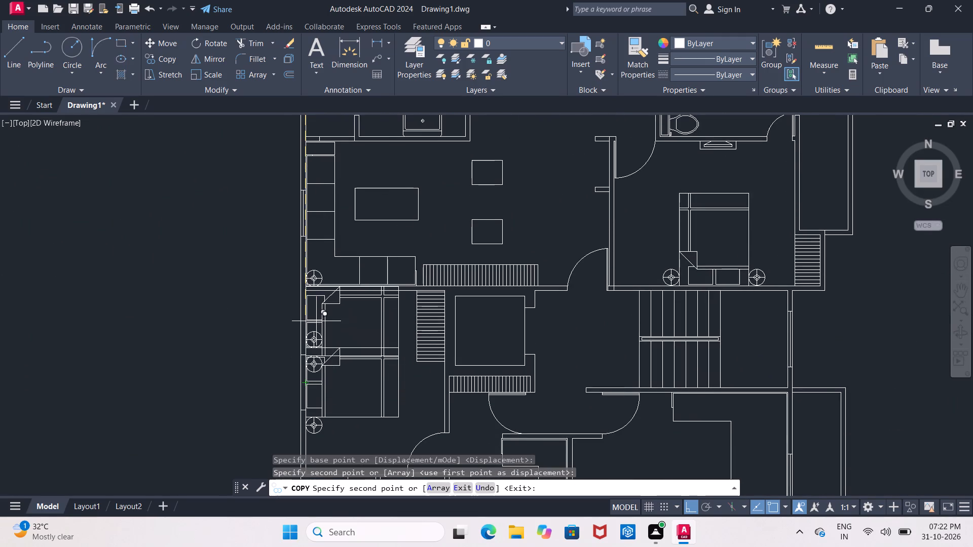
Move the oval washbasin, with Ortho off, from beside the plan into the small bathroom south of the newly furnished west bedroom.
key(Escape)
scroll(314, 315, down, 2)
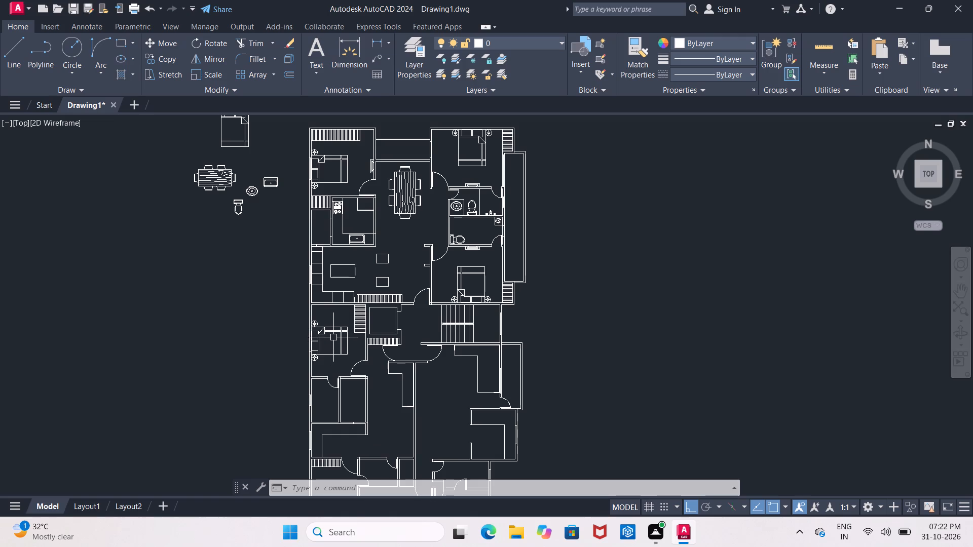
middle_drag(314, 305, 278, 268)
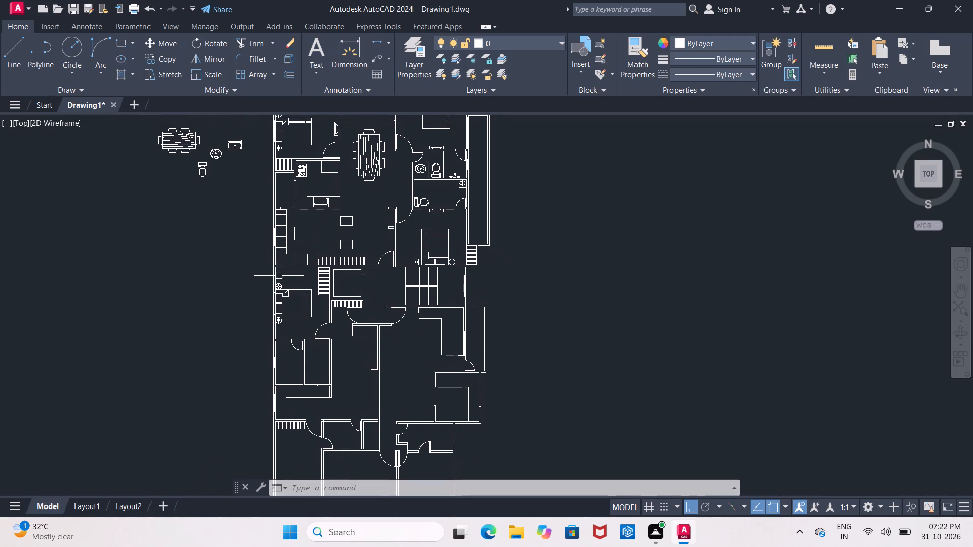
middle_drag(240, 255, 240, 281)
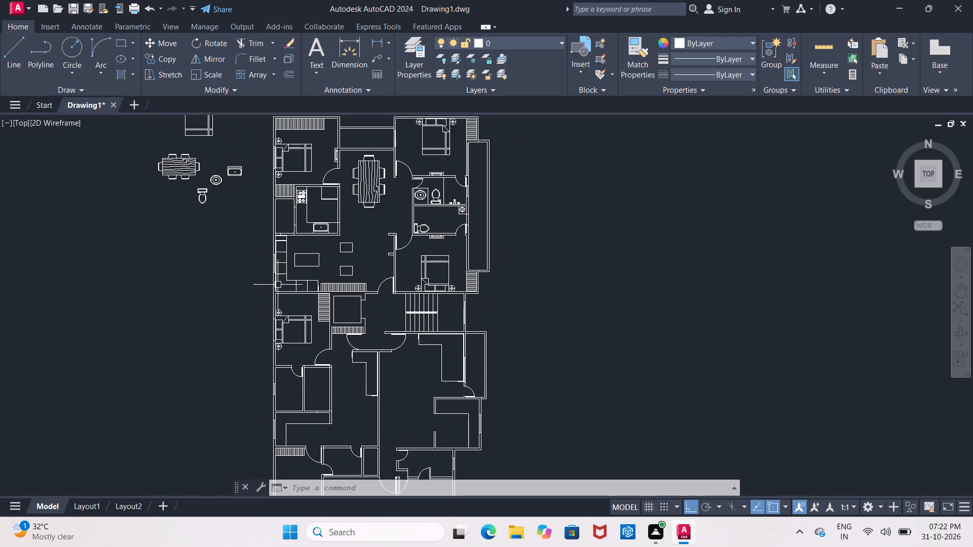
click(212, 183)
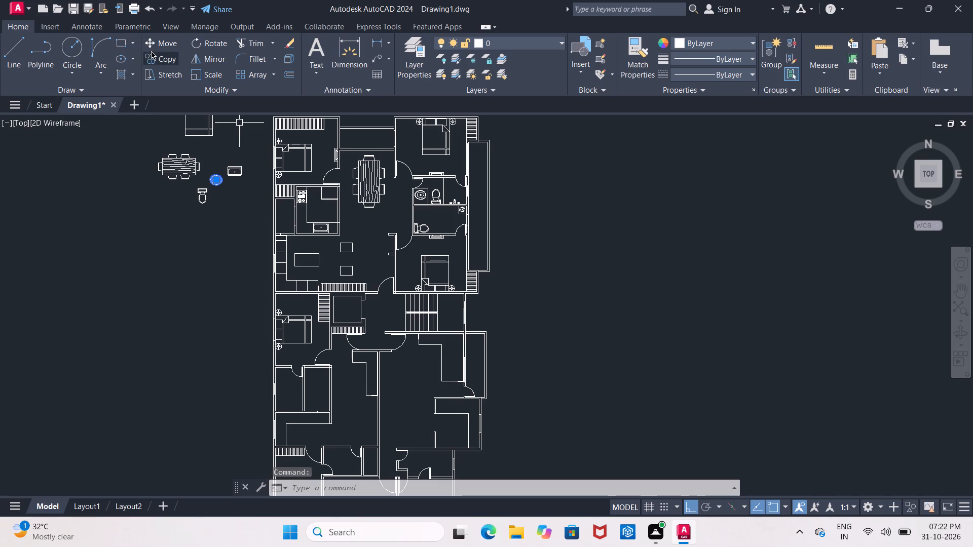
click(152, 43)
scroll(232, 190, up, 2)
scroll(196, 165, up, 1)
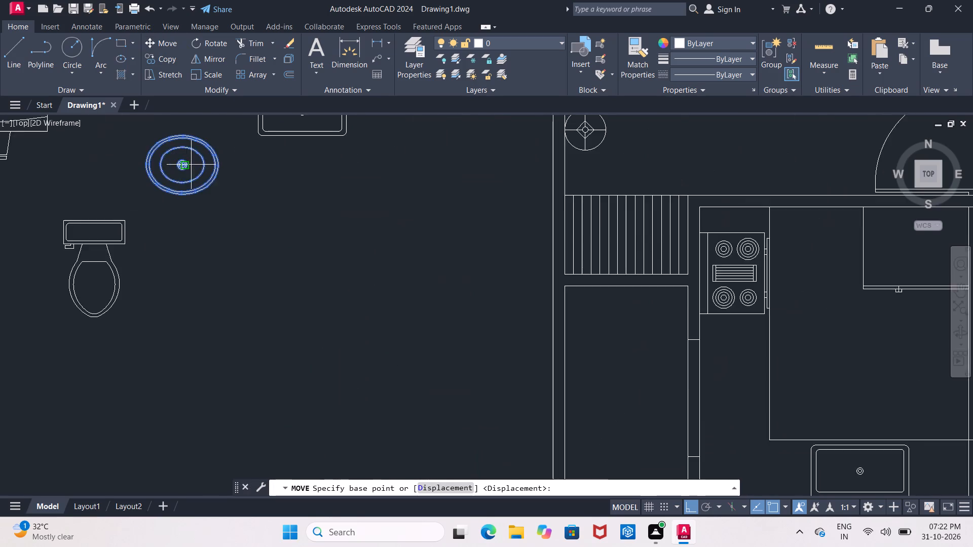
scroll(189, 165, up, 6)
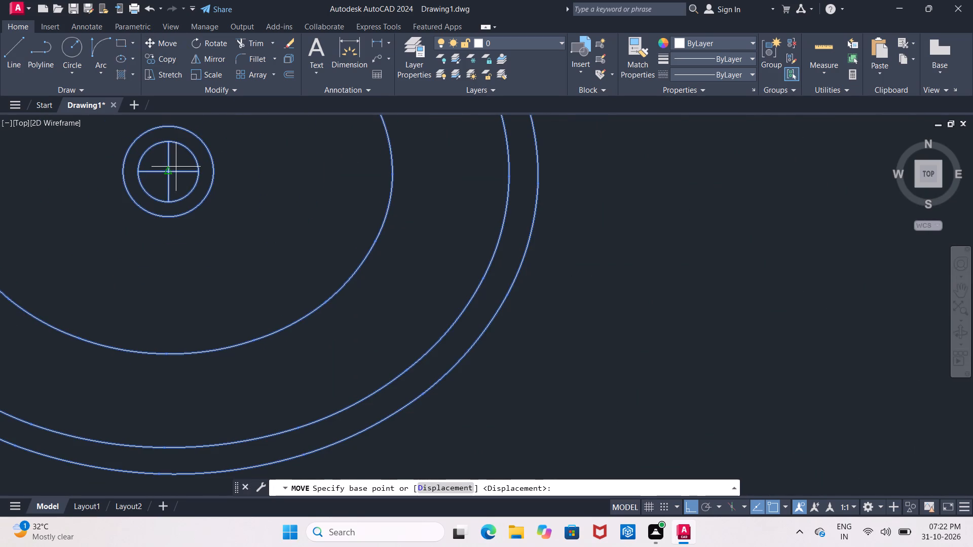
click(168, 172)
scroll(164, 152, down, 6)
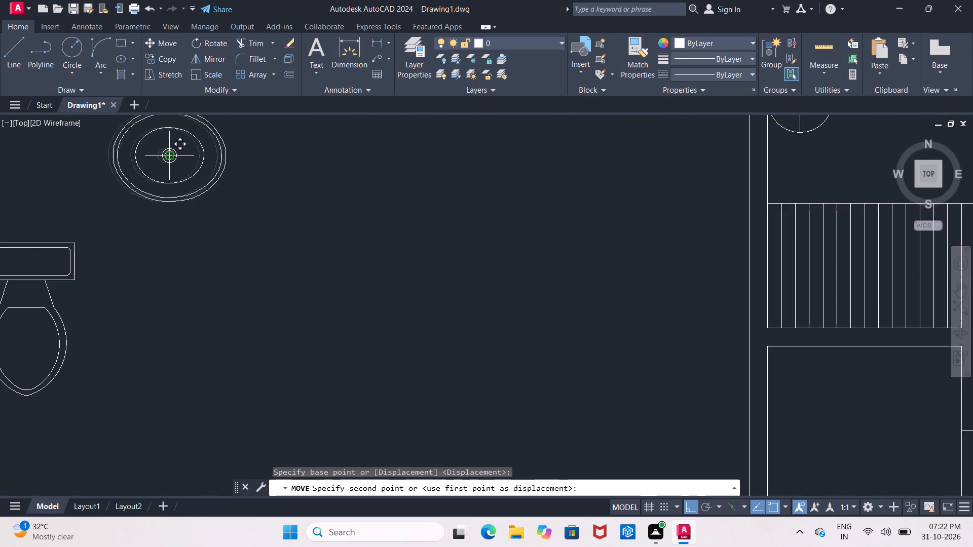
scroll(170, 158, down, 2)
scroll(326, 239, down, 2)
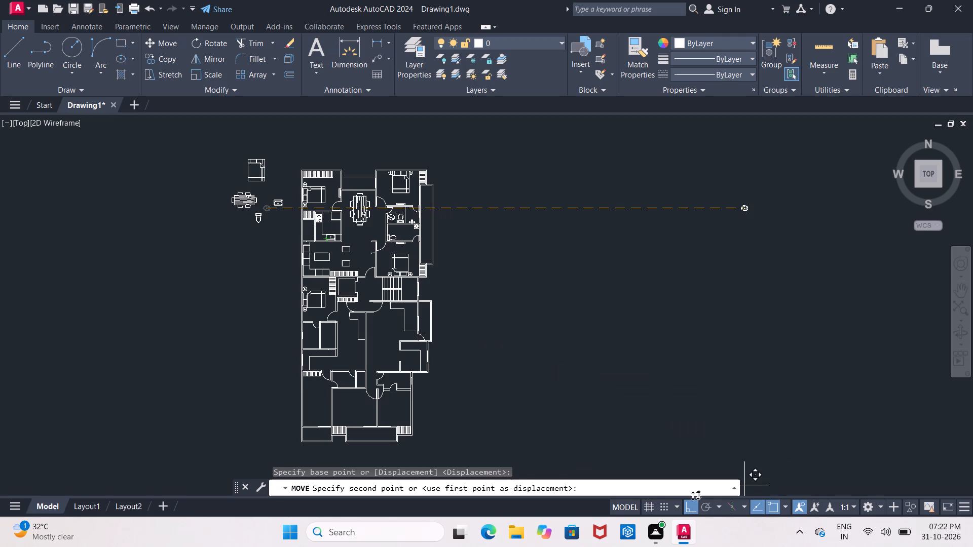
click(693, 502)
scroll(304, 345, up, 1)
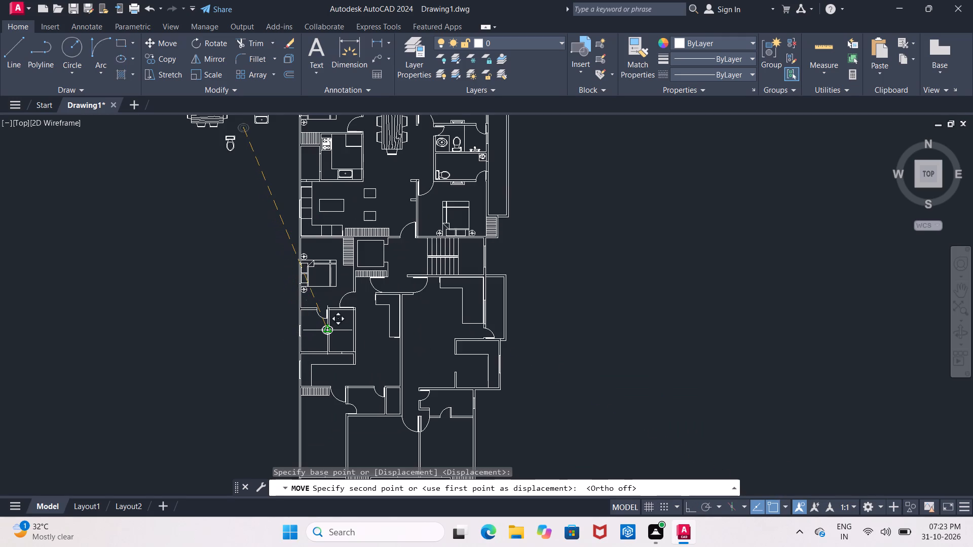
scroll(330, 327, up, 4)
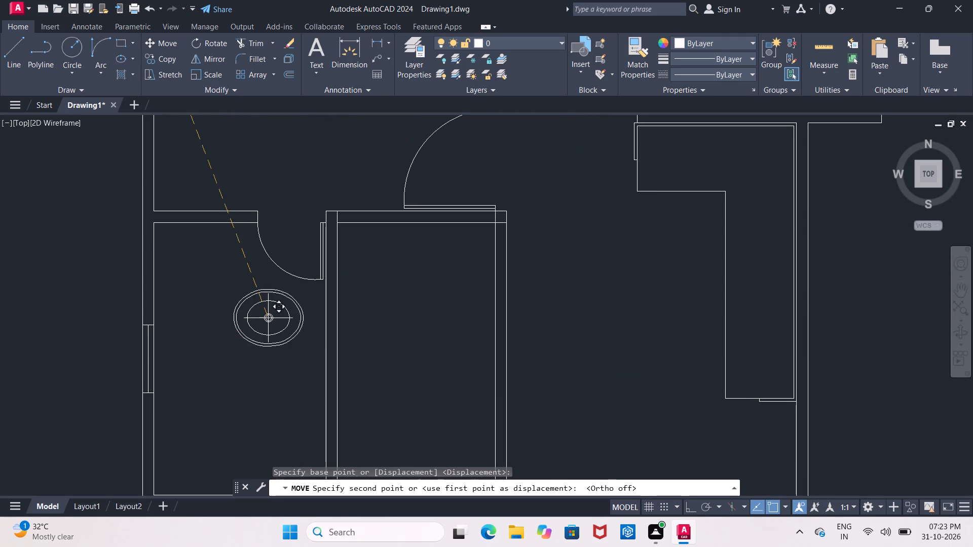
click(242, 317)
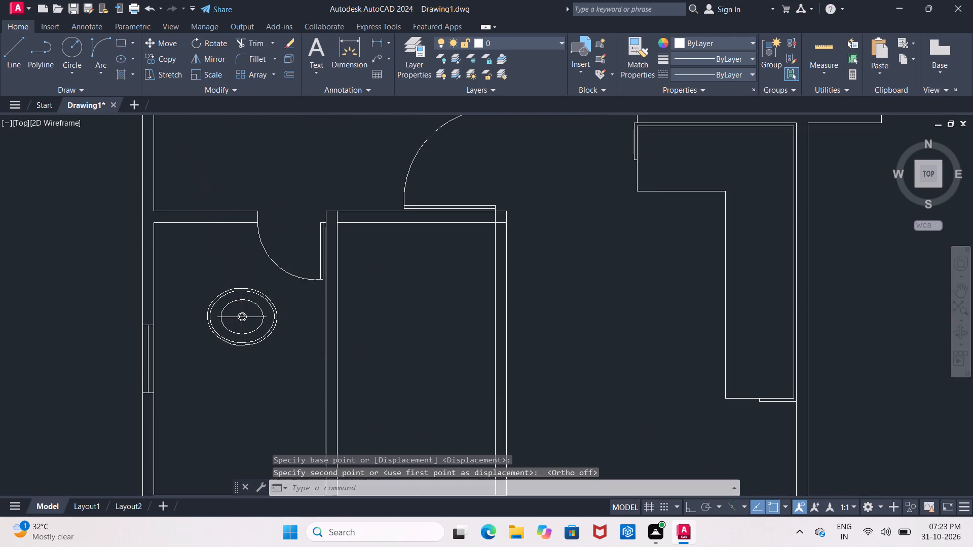
key(Escape)
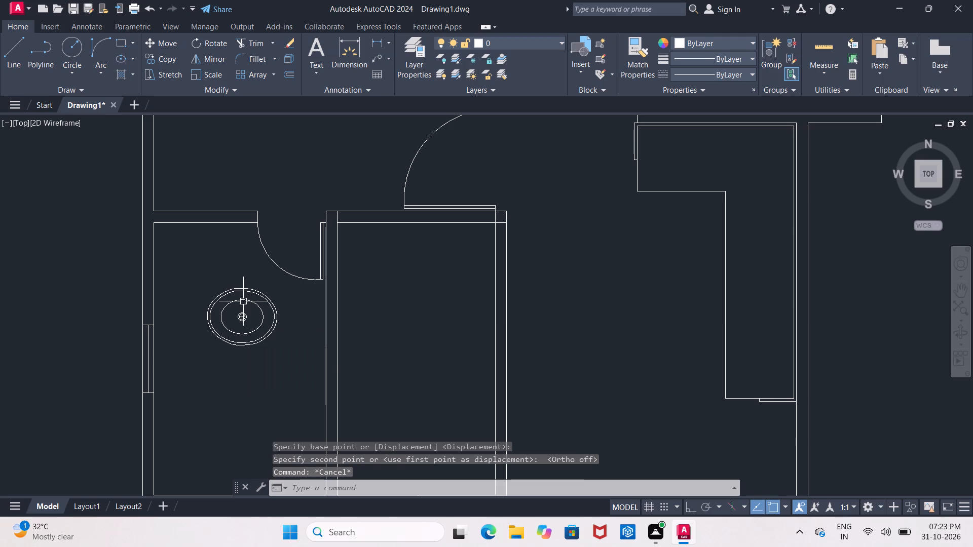
Rotate the washbasin 90° so its long axis runs north-south.
click(243, 299)
click(197, 39)
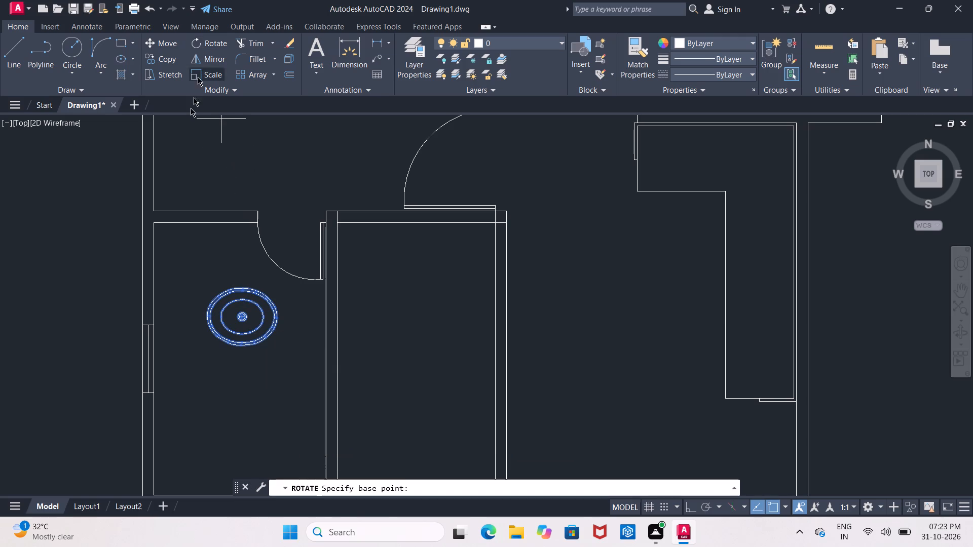
click(205, 322)
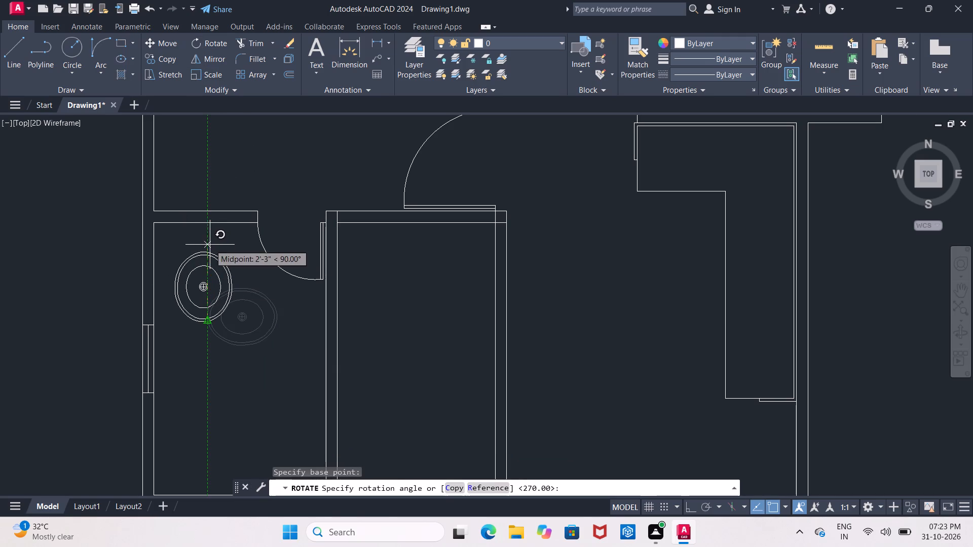
click(209, 244)
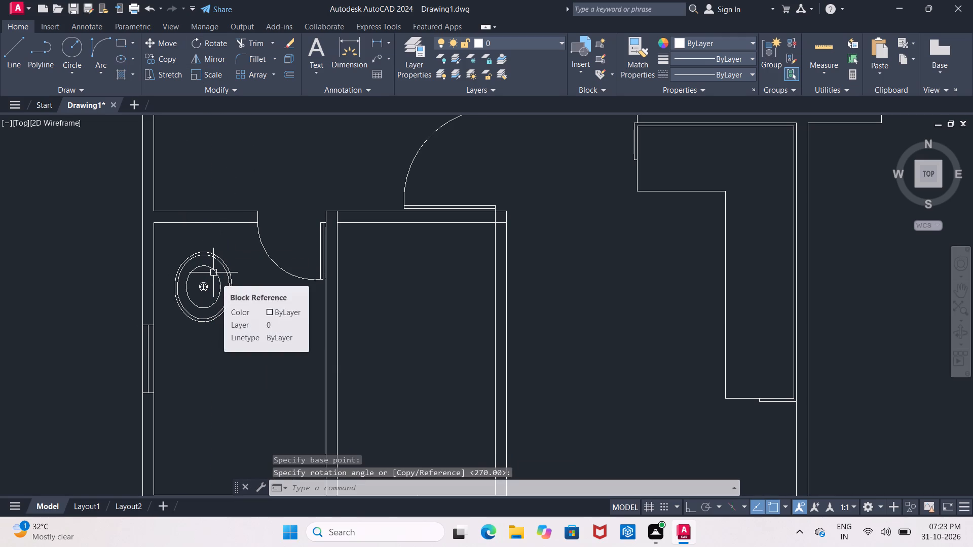
Move the rotated washbasin slightly northwest, close to the bathroom's northwest corner.
click(213, 272)
click(154, 45)
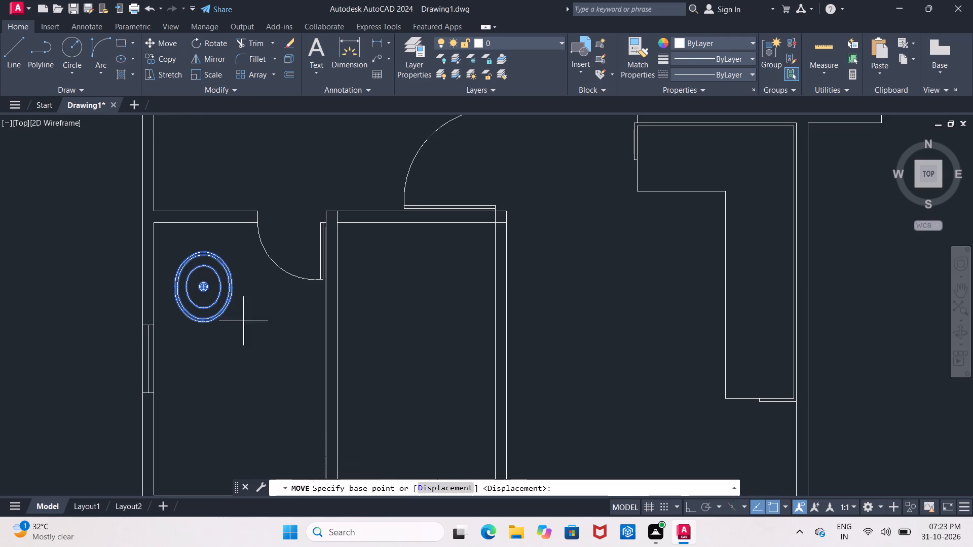
click(257, 338)
click(245, 321)
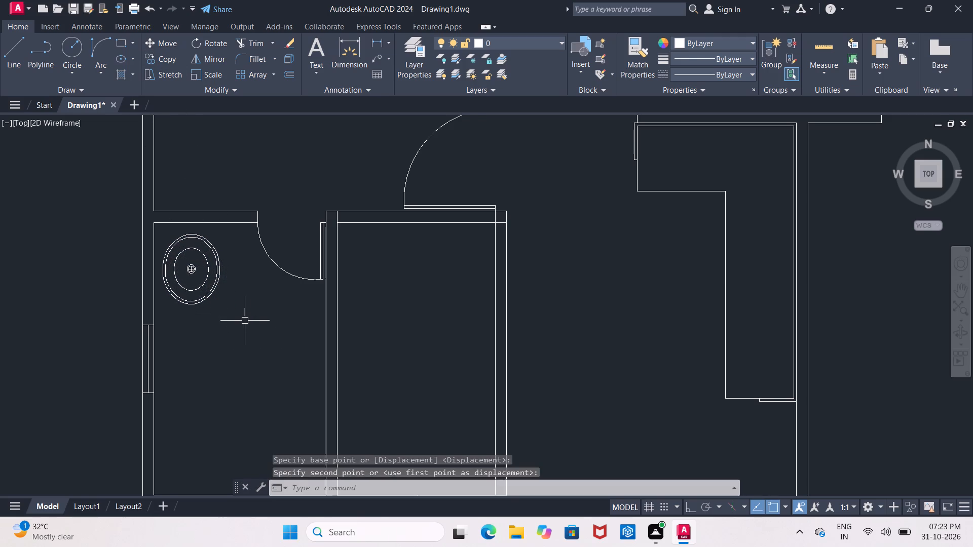
With Ortho on, draw a vertical line just east of the washbasin, from level with its centre up through the north wall.
click(25, 42)
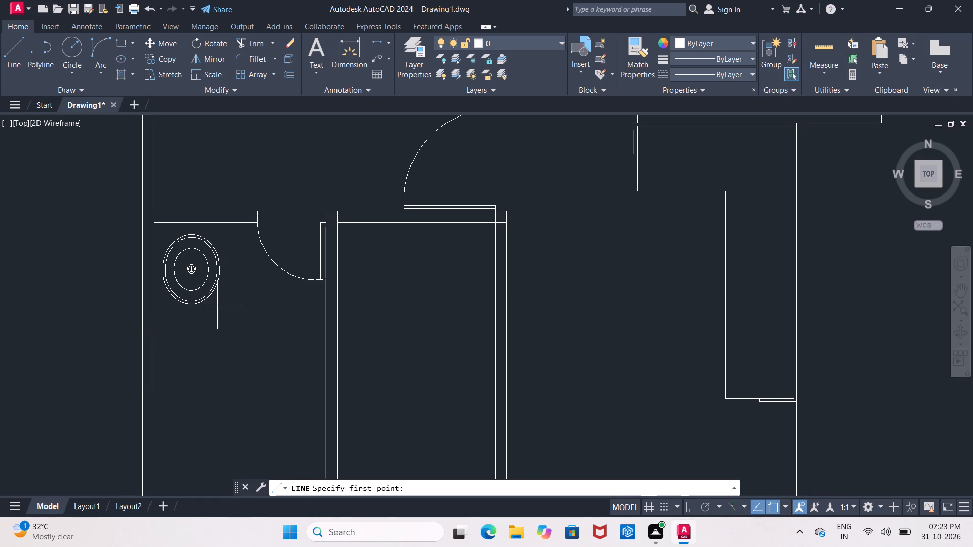
click(234, 270)
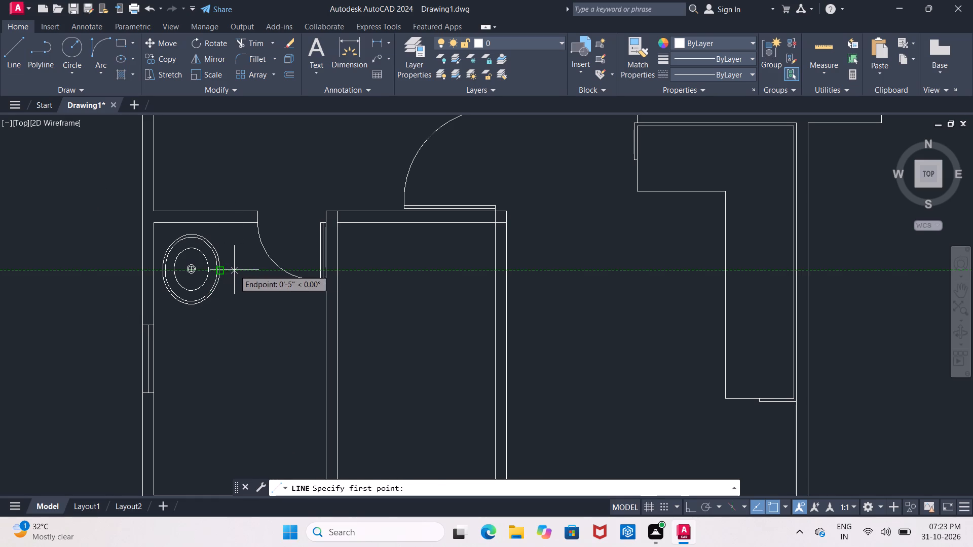
click(688, 509)
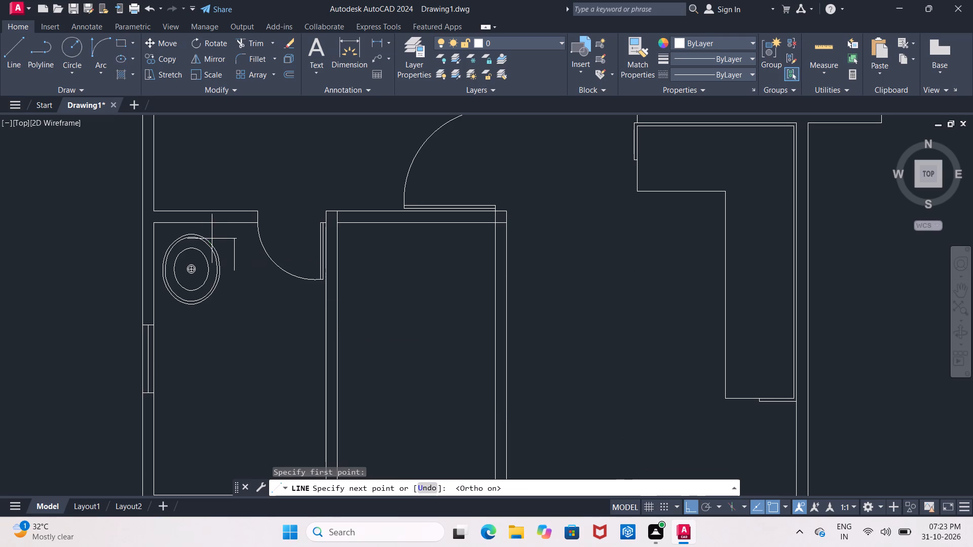
click(235, 199)
key(Escape)
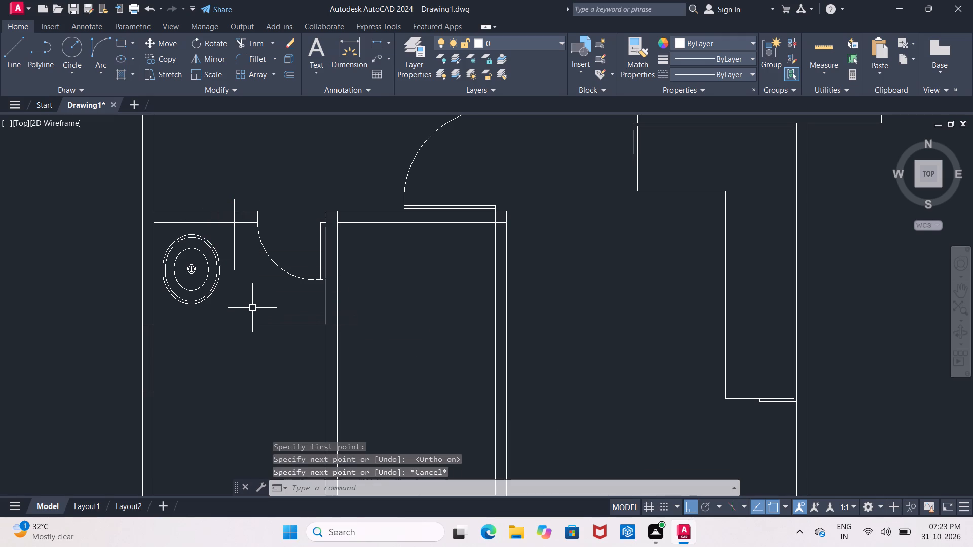
Trim the vertical line inside the bathroom's north wall and delete the leftover piece above the wall.
text(TR)
key(space)
key(space)
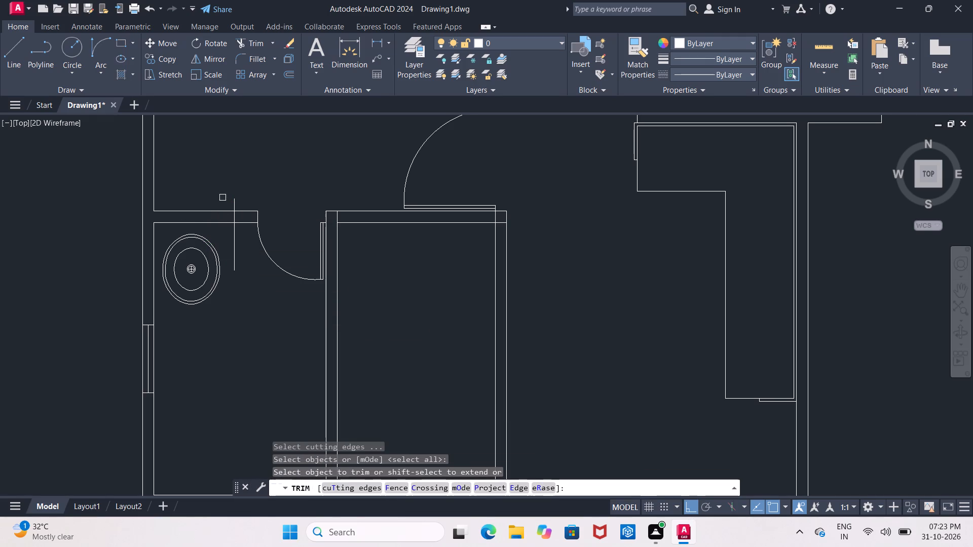
scroll(233, 209, up, 2)
click(237, 226)
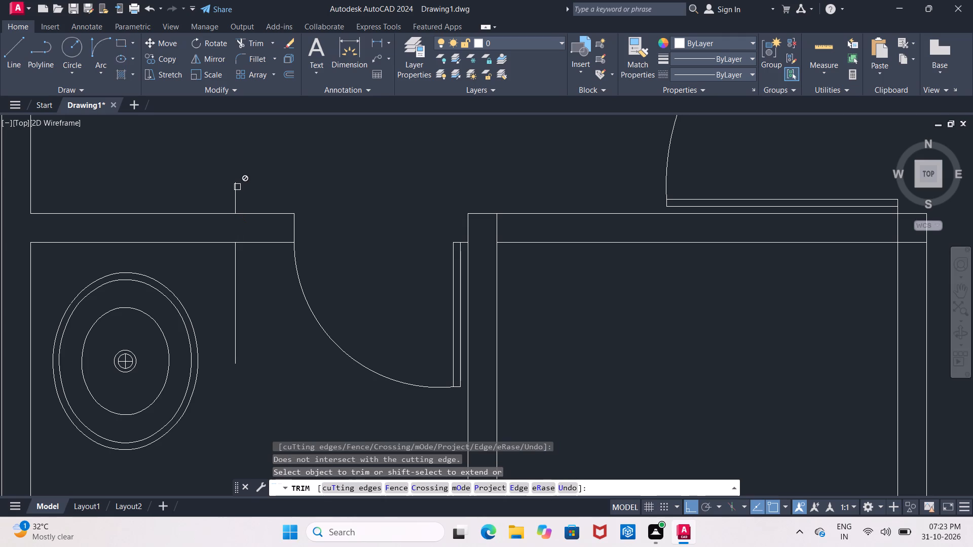
key(Escape)
click(237, 187)
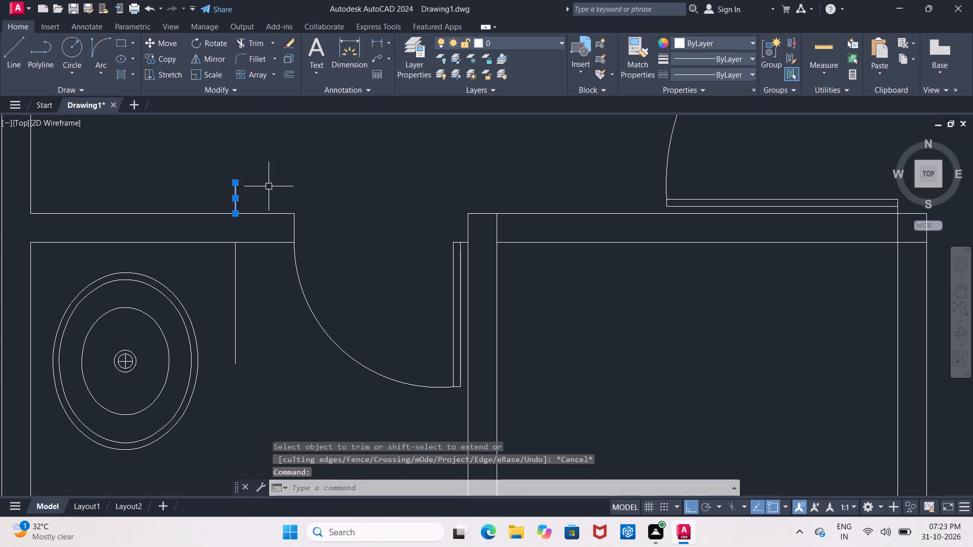
key(Delete)
Stretch the vertical line's lower end south to just past the washbasin's southern edge.
scroll(269, 186, down, 2)
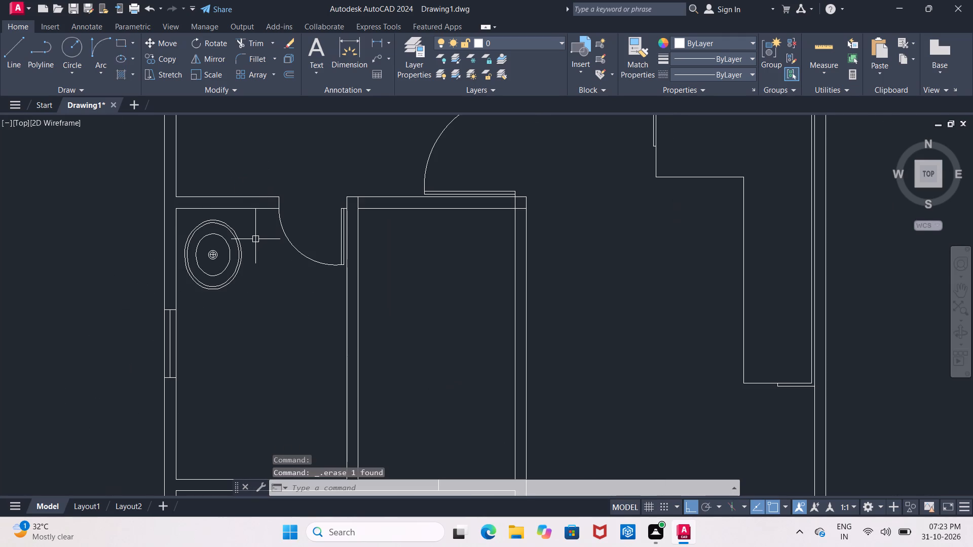
click(255, 239)
click(256, 256)
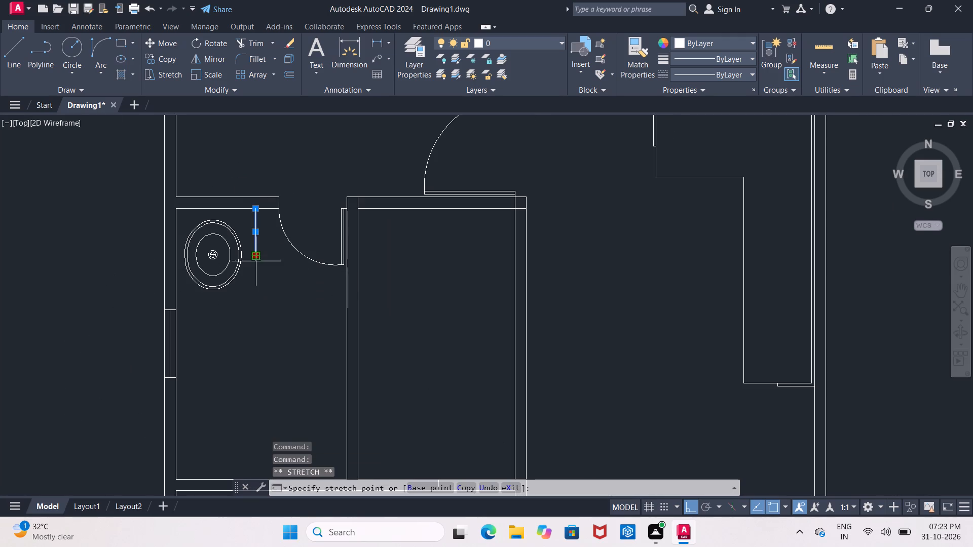
click(258, 298)
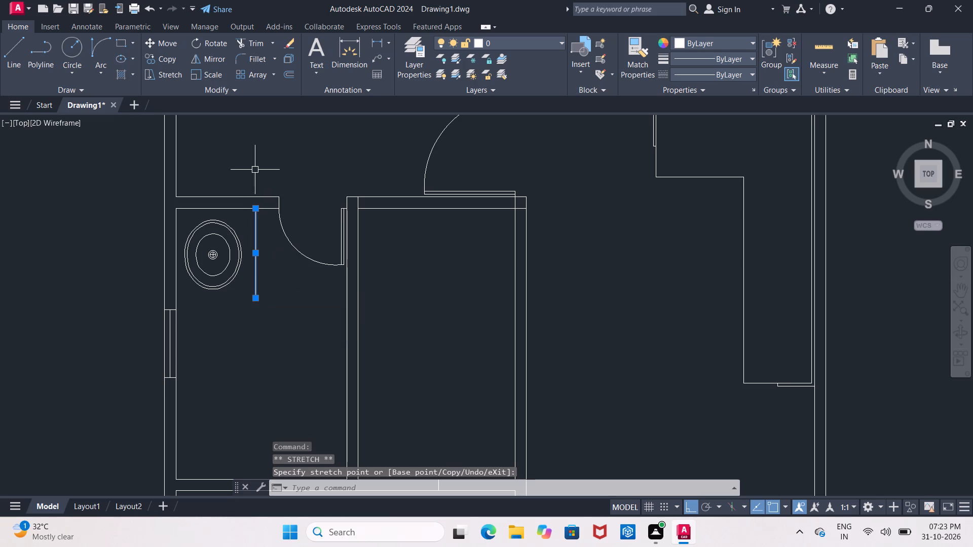
key(Escape)
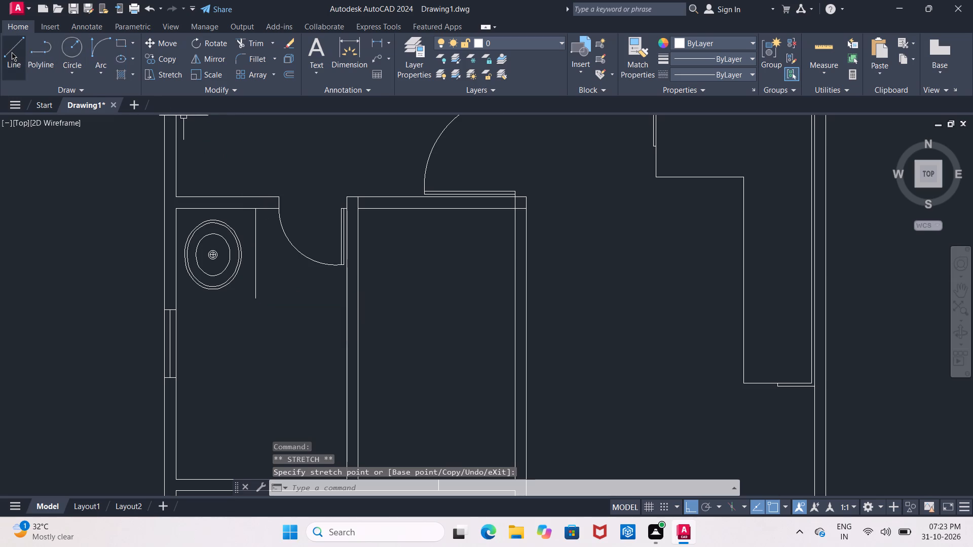
Draw a horizontal line from the vertical line's lower end west across the bathroom's west wall, just south of the washbasin.
click(12, 52)
scroll(257, 307, up, 2)
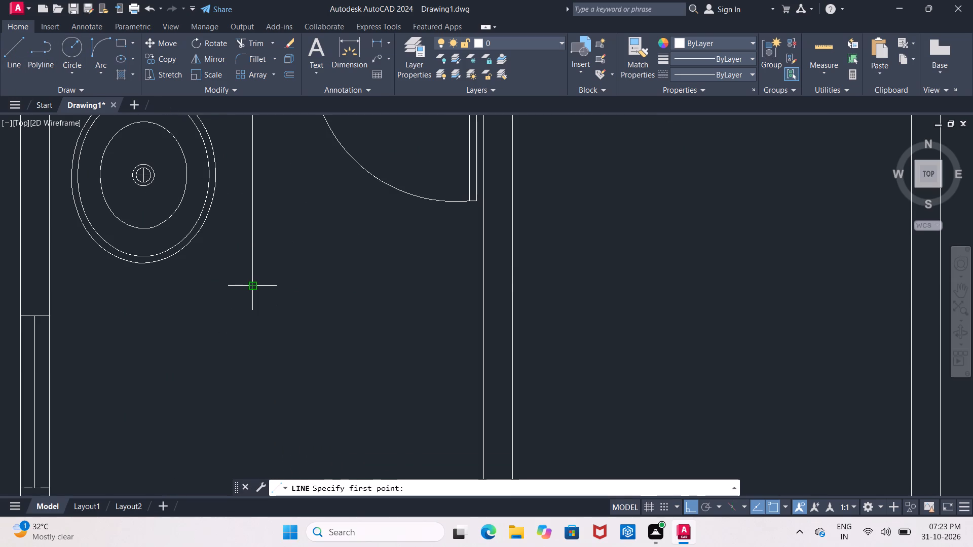
click(251, 287)
middle_drag(57, 267, 123, 298)
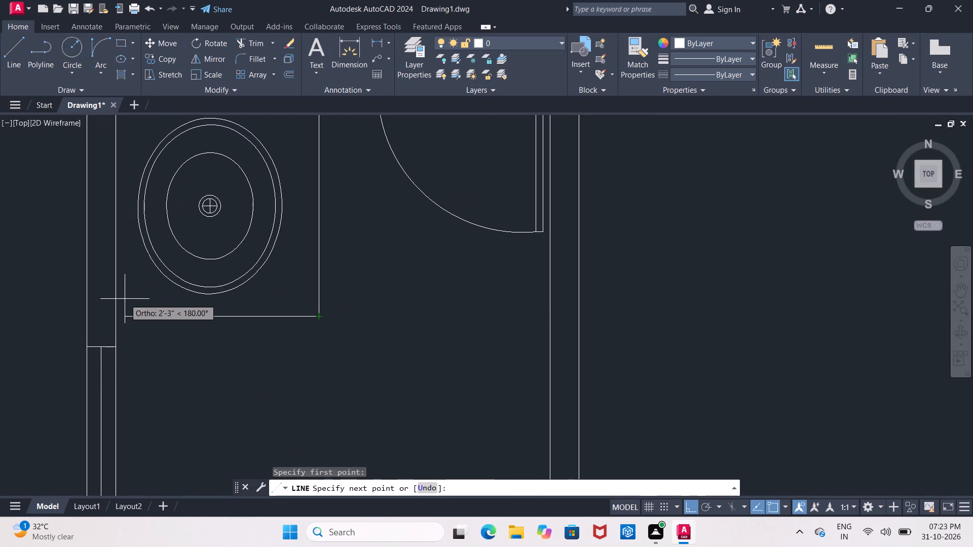
click(71, 305)
key(Escape)
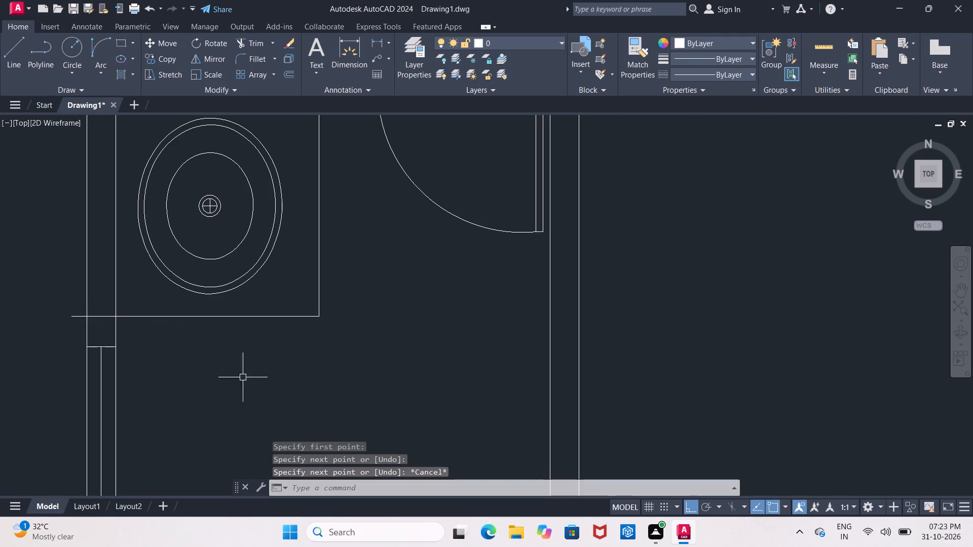
Trim the horizontal counter line inside the west wall and delete the leftover piece outside the wall.
text(TR)
key(space)
key(space)
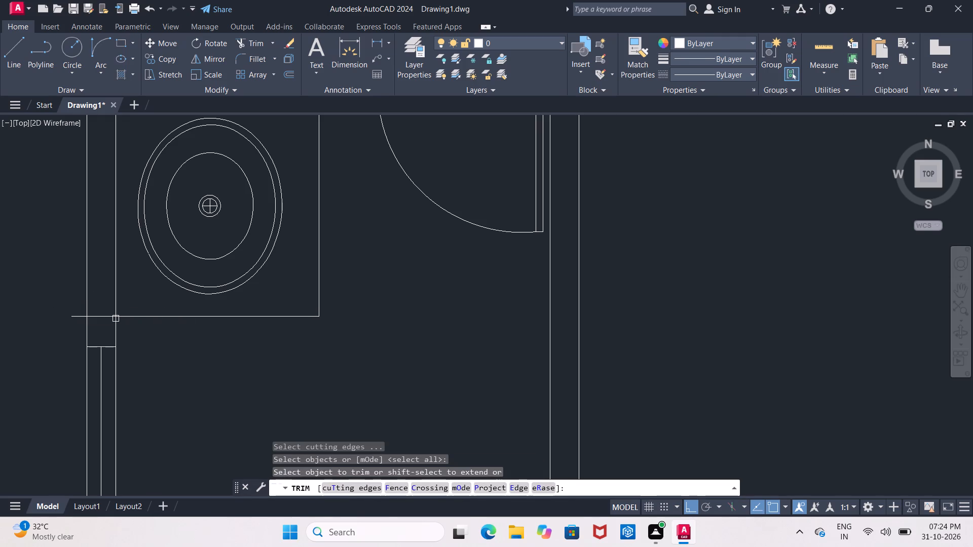
click(105, 317)
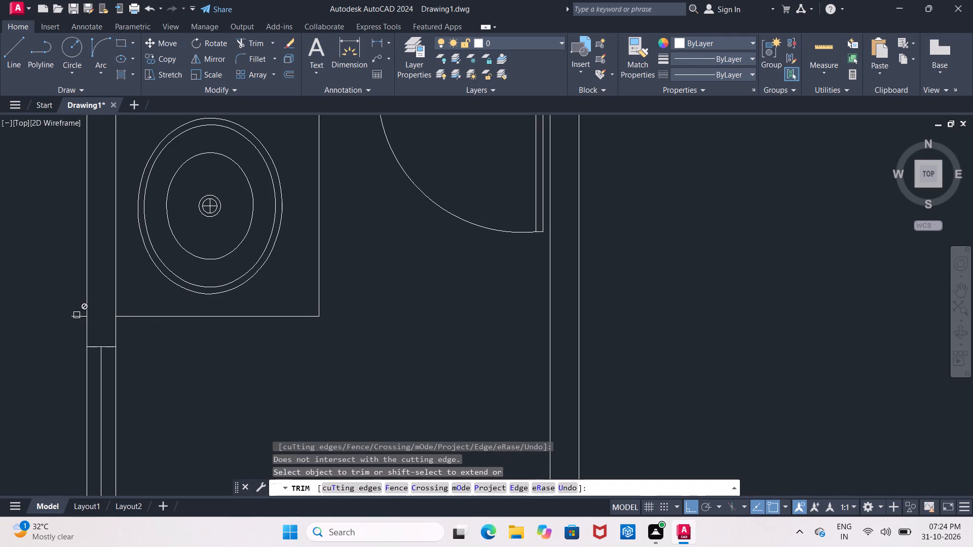
key(Escape)
click(77, 315)
key(Delete)
scroll(167, 310, down, 3)
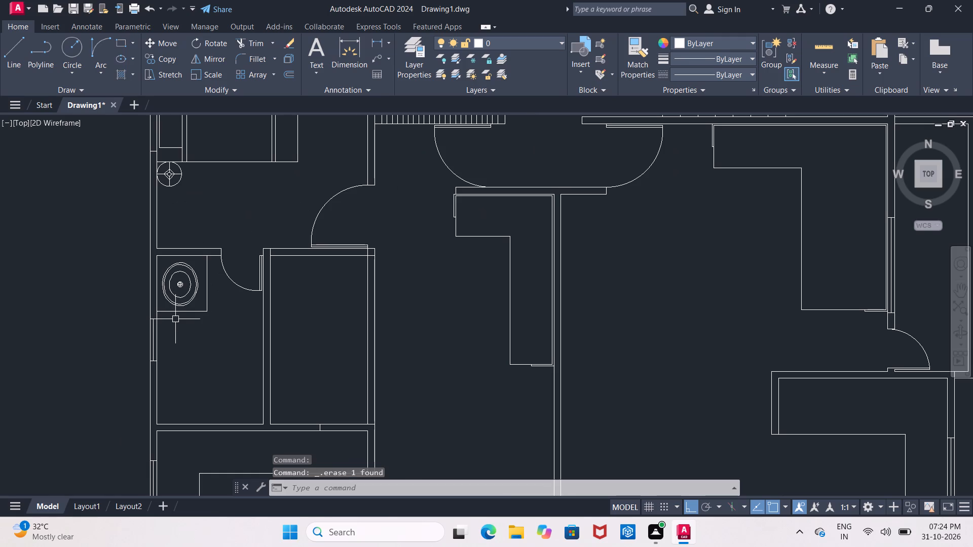
scroll(111, 259, down, 2)
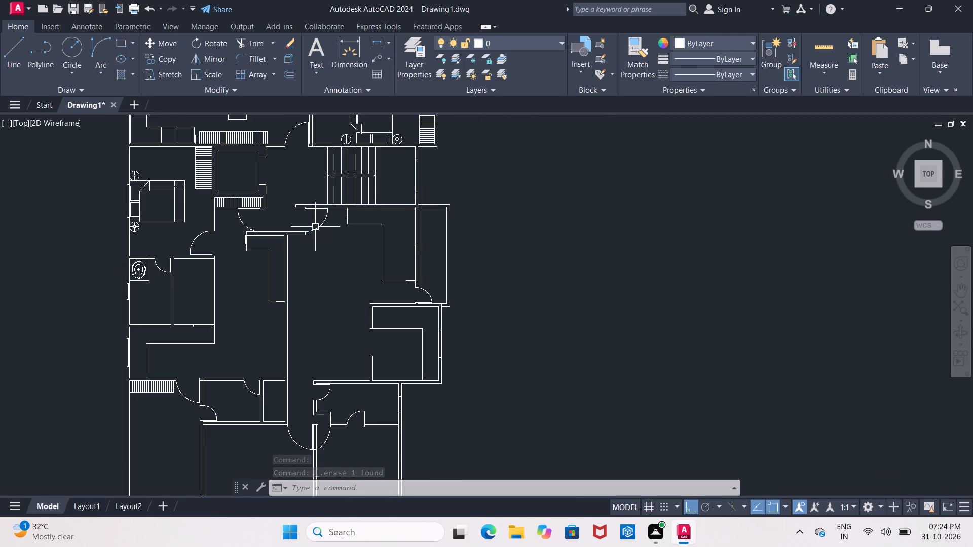
Copy the toilet beside the floor plan into the lower apartment's bathroom, south of the washbasin counter.
middle_drag(255, 228, 348, 311)
scroll(40, 217, down, 2)
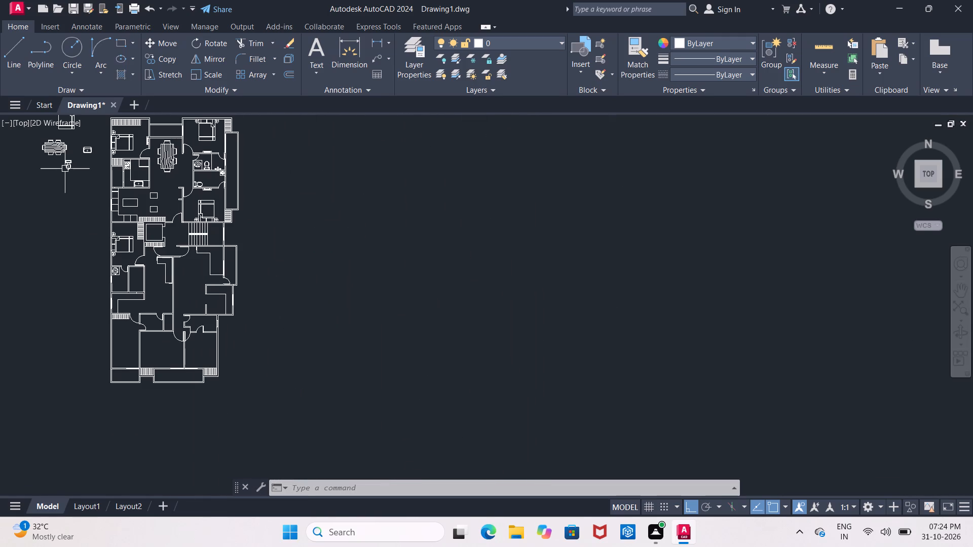
click(65, 168)
click(157, 55)
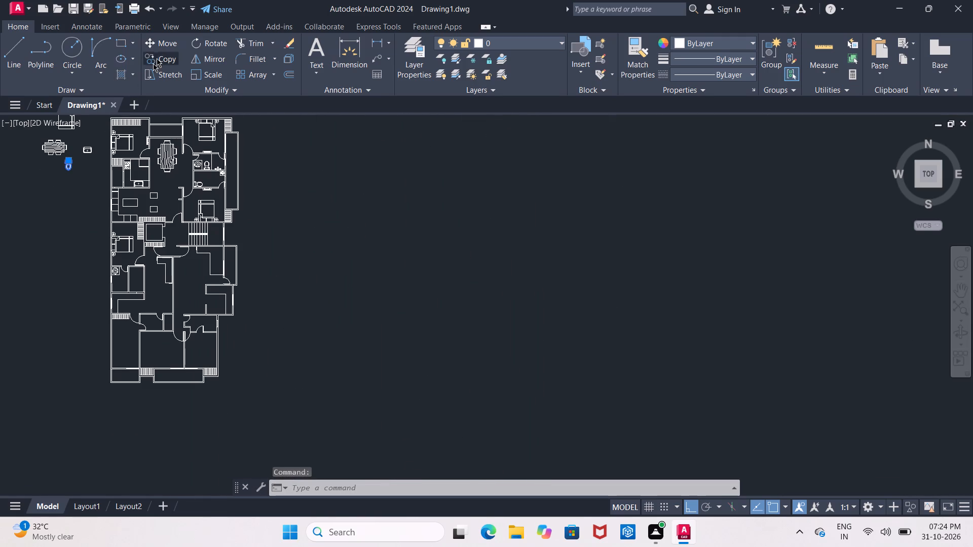
scroll(62, 153, up, 5)
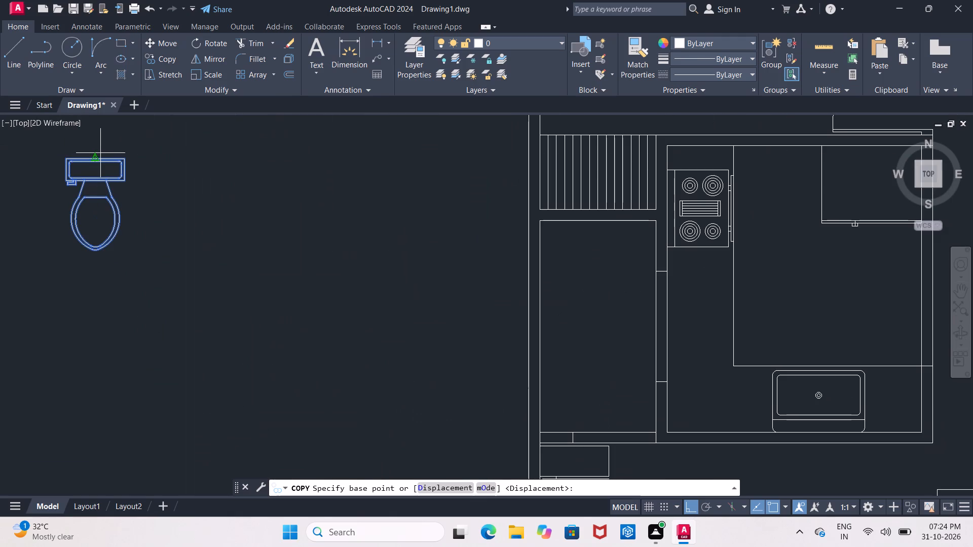
click(98, 158)
scroll(92, 137, down, 5)
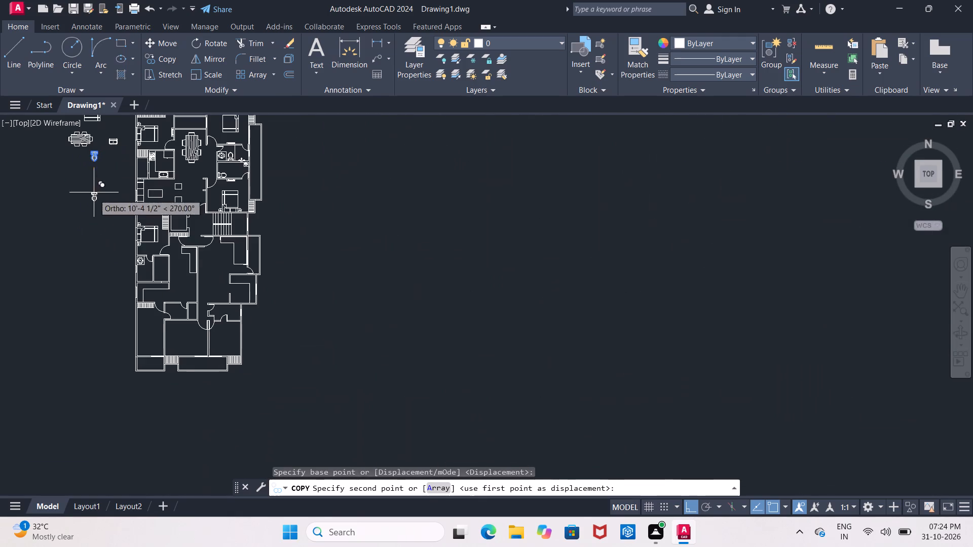
click(695, 506)
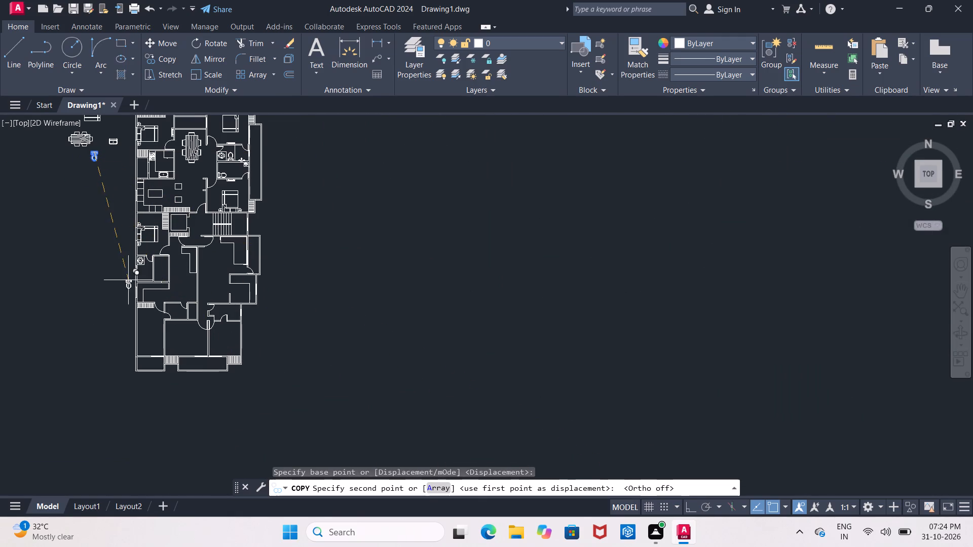
scroll(140, 277, up, 5)
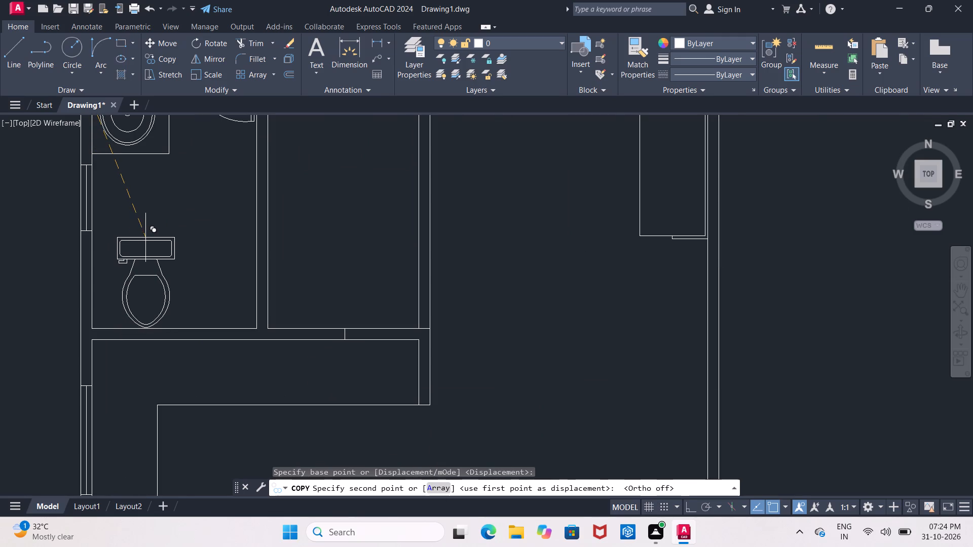
click(145, 236)
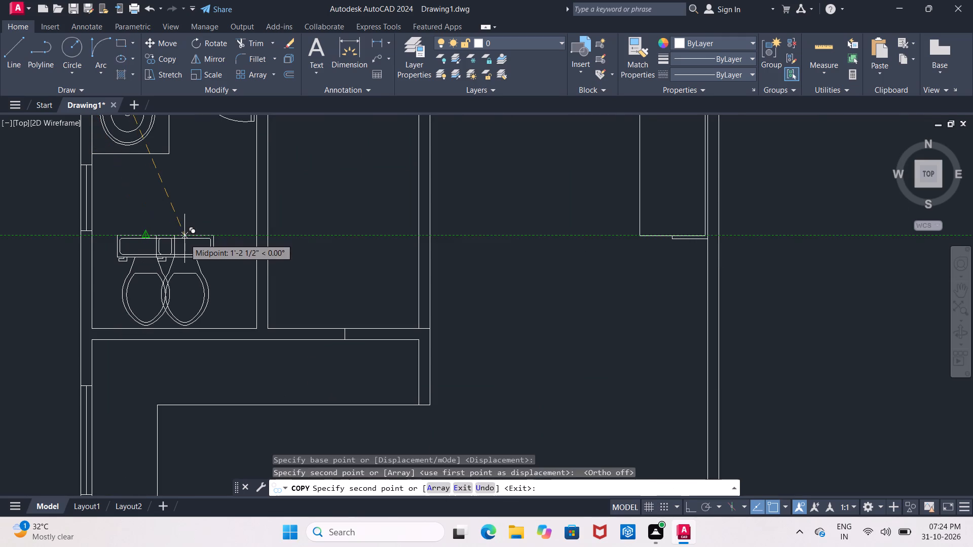
key(Escape)
Rotate the copied toilet 90° counterclockwise about its tank's northeast corner so the bowl points east.
click(166, 247)
click(174, 262)
click(171, 257)
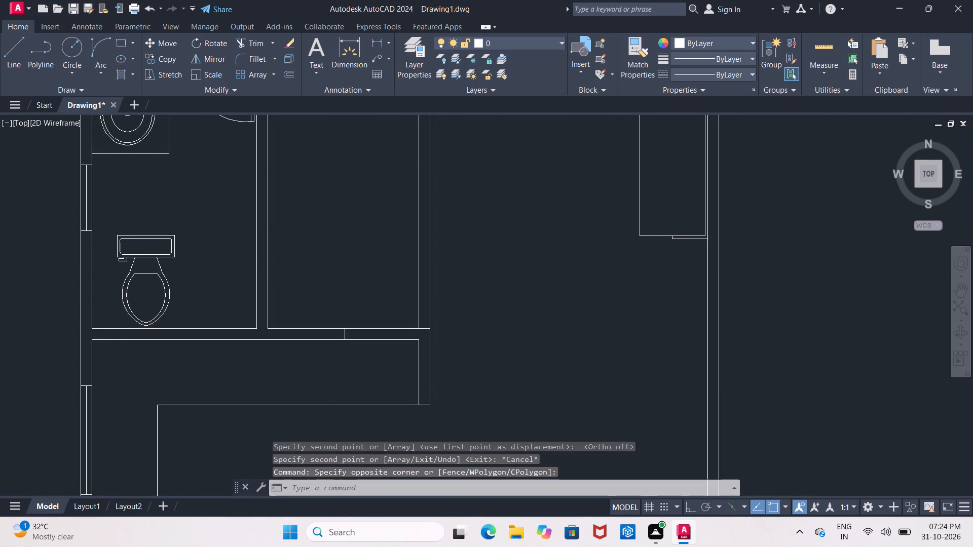
click(203, 40)
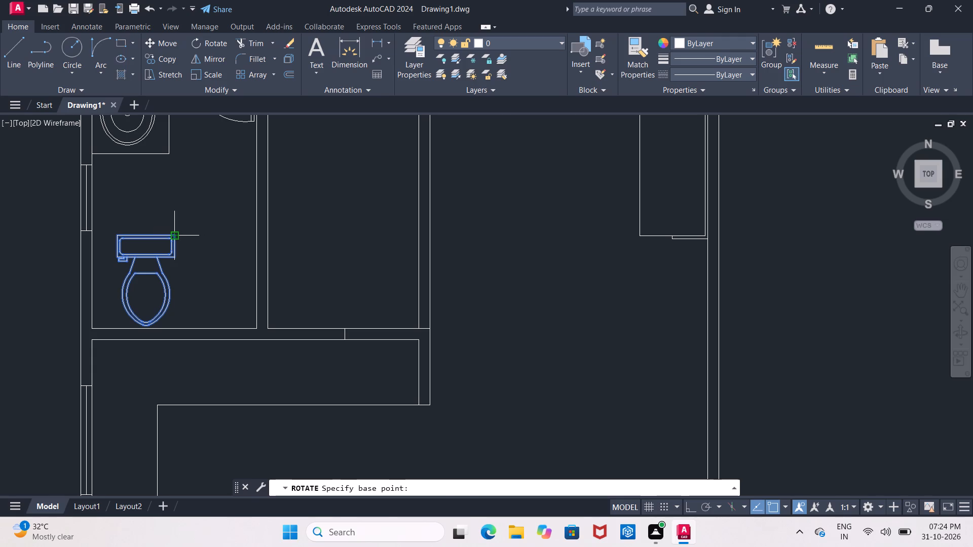
click(178, 235)
click(173, 212)
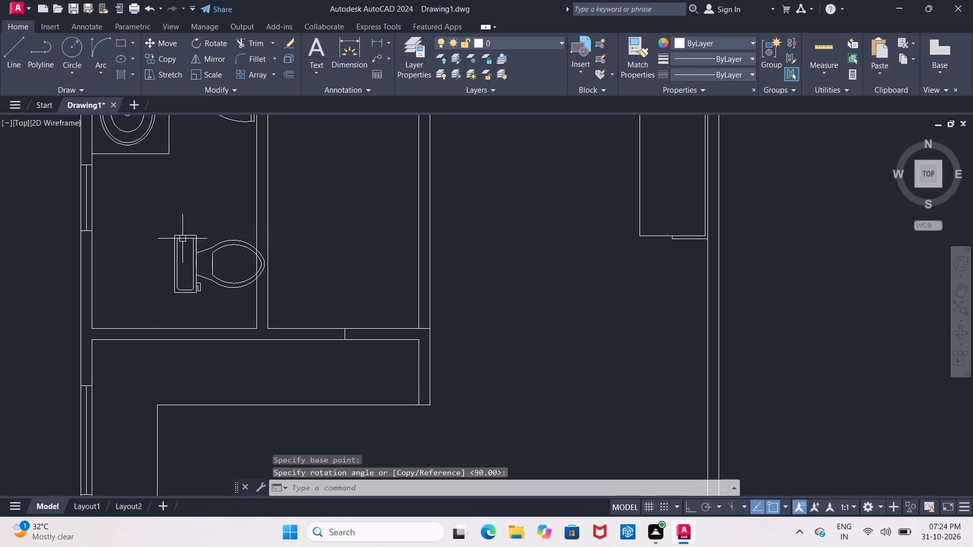
Move the toilet by the midpoint of its tank's back edge onto the west wall, in line with the window.
click(175, 250)
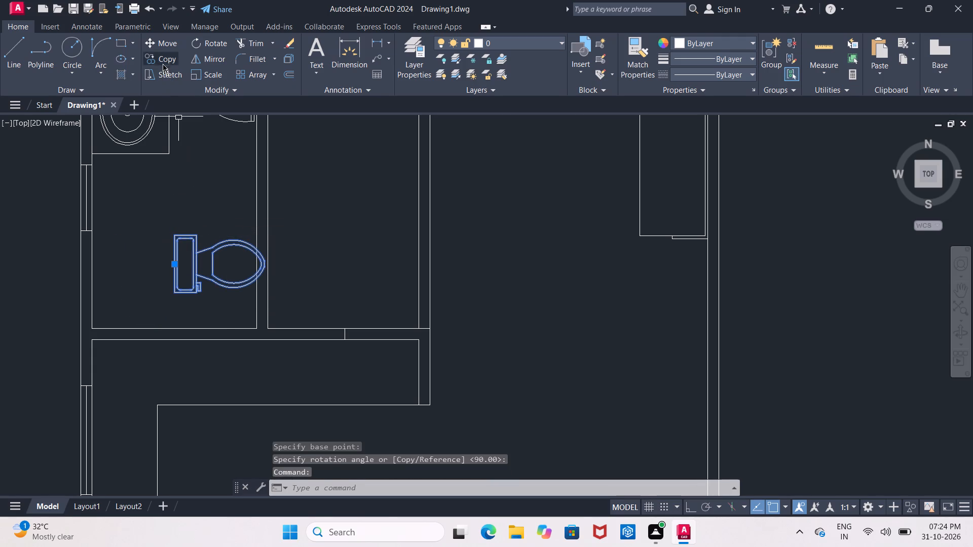
click(159, 45)
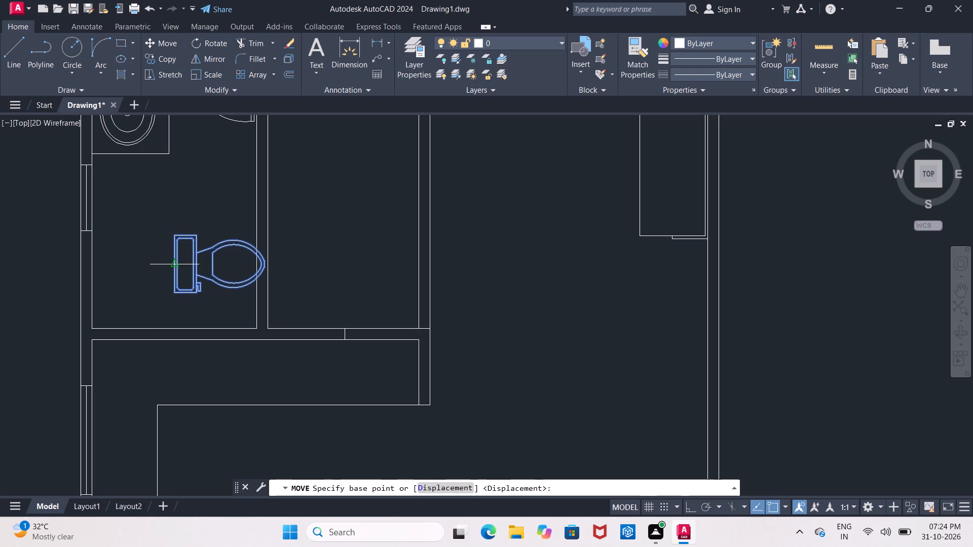
click(174, 265)
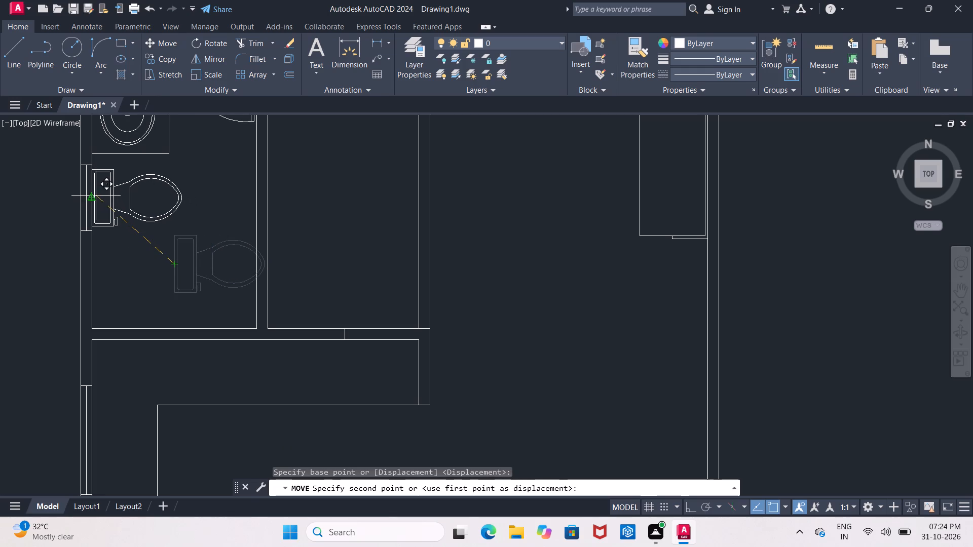
click(92, 197)
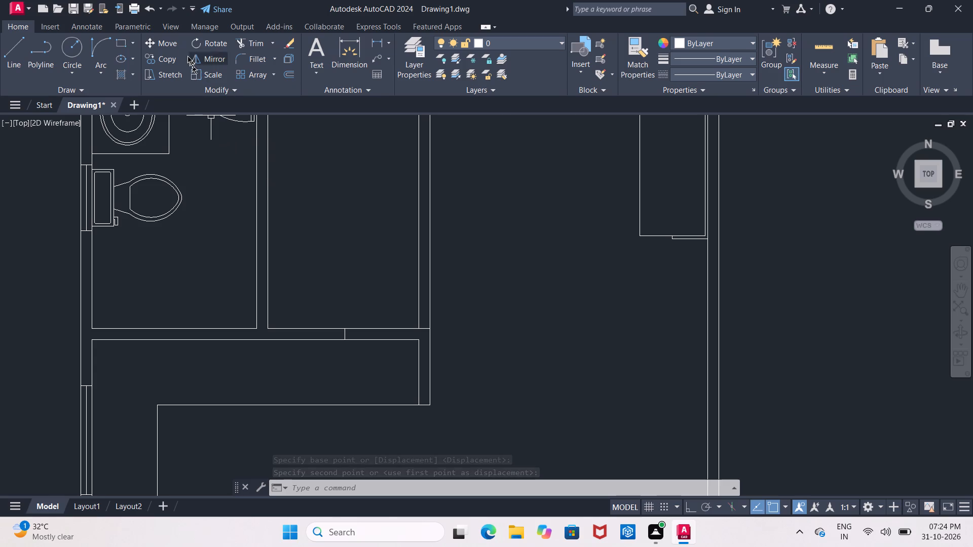
Draw a horizontal line from the bathroom's west wall, just south of the toilet, east across the partition wall.
click(20, 53)
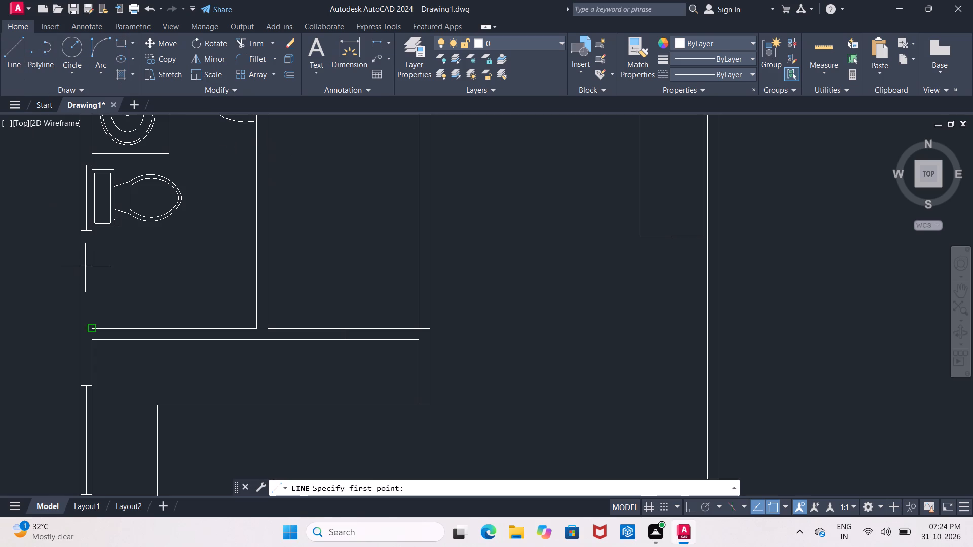
scroll(87, 248, up, 2)
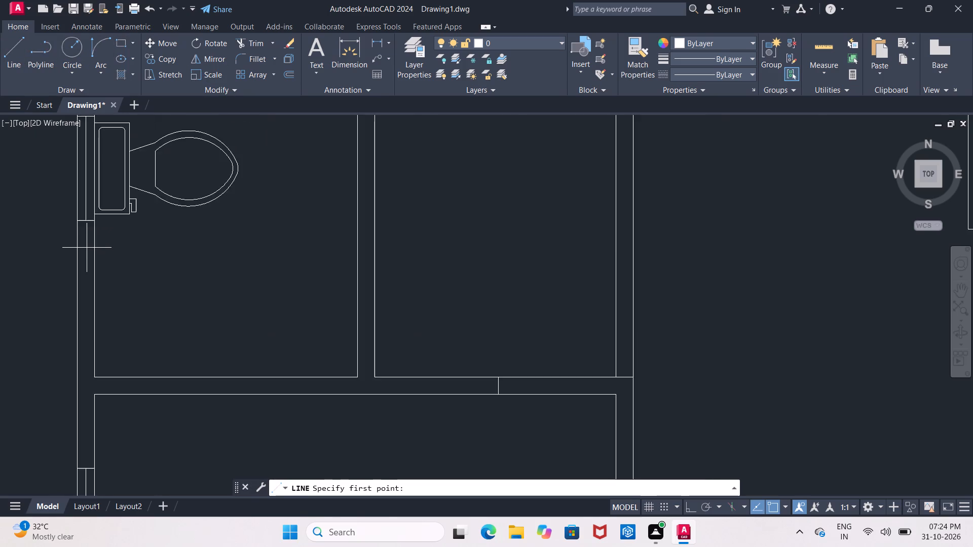
scroll(87, 245, up, 1)
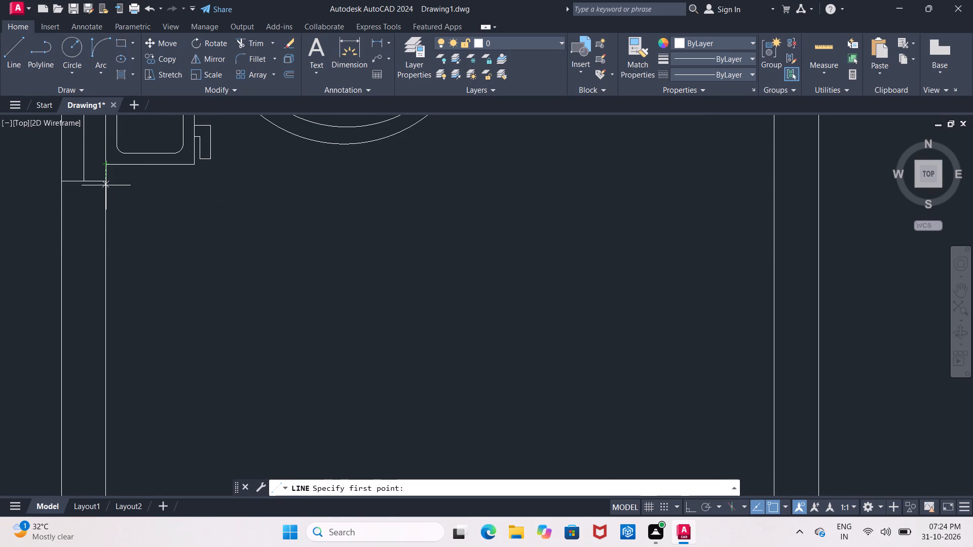
click(106, 193)
scroll(314, 217, down, 2)
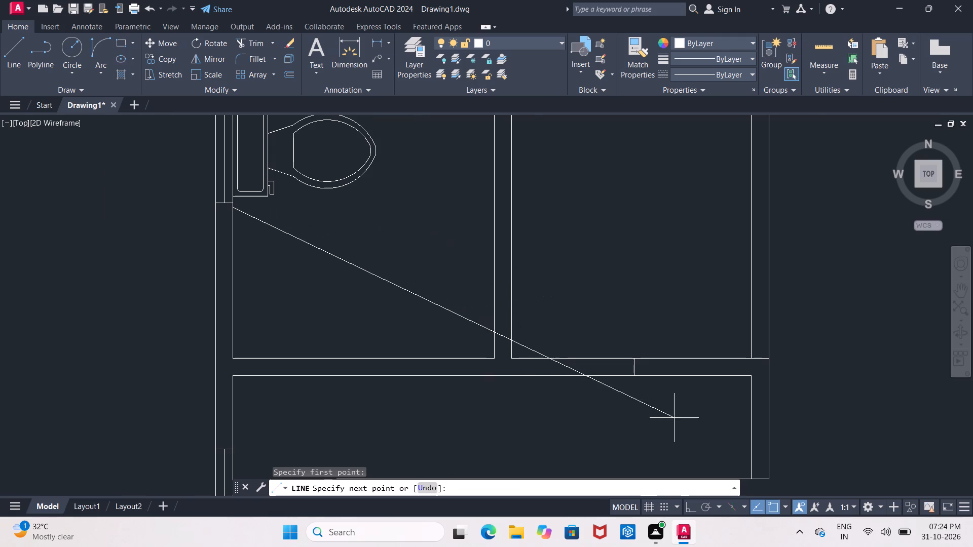
click(685, 503)
middle_drag(491, 259, 360, 376)
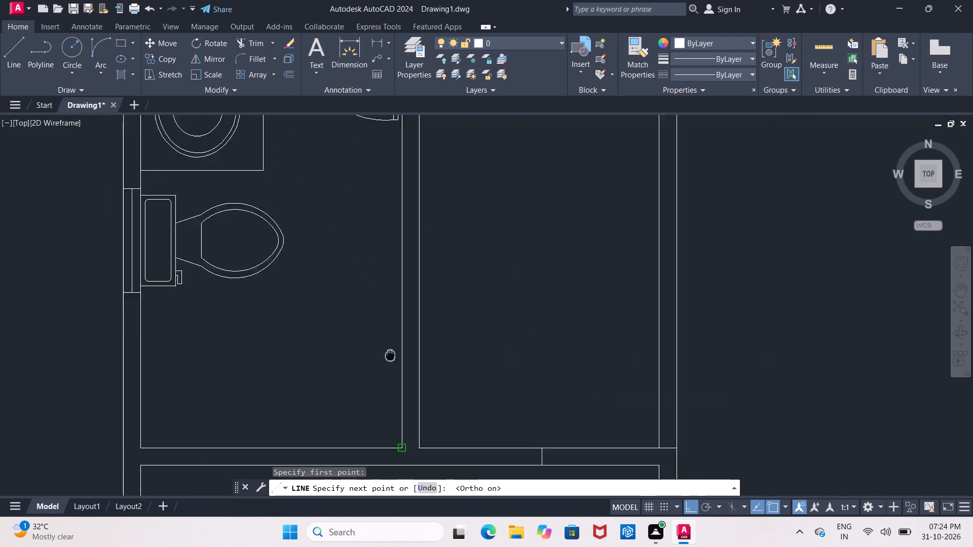
middle_drag(360, 376, 313, 425)
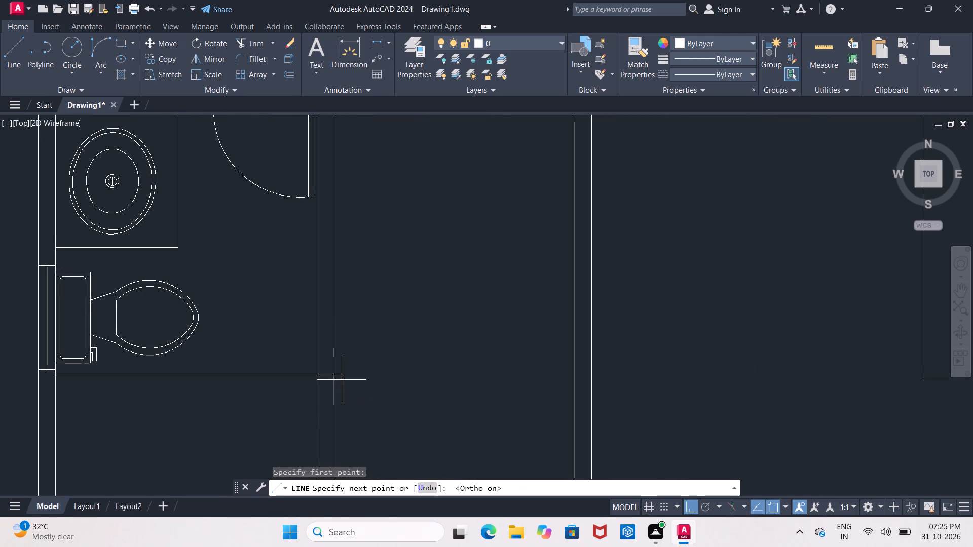
click(350, 381)
middle_drag(369, 382, 363, 260)
key(Escape)
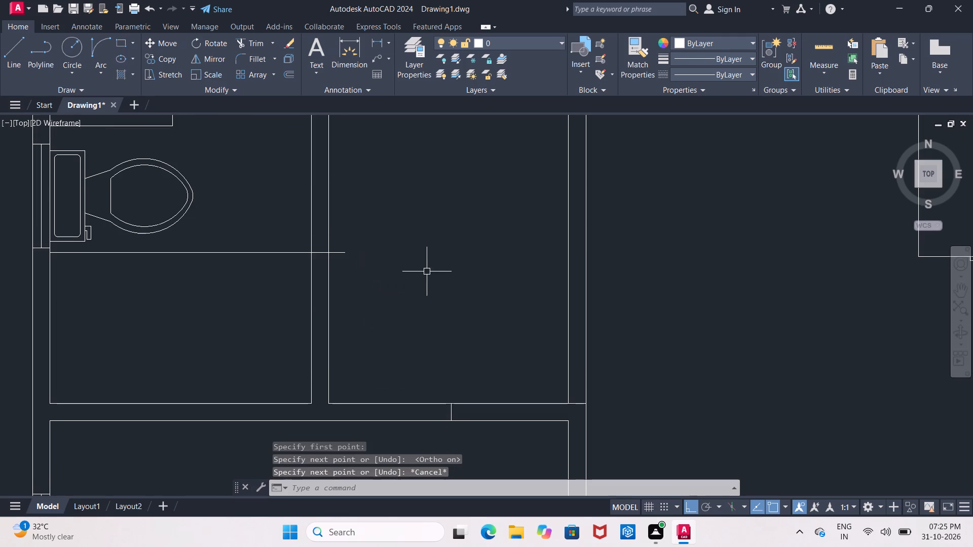
Trim the horizontal line beyond and inside the bathroom's east wall so it ends at the inner face.
key(t)
key(r)
key(space)
key(space)
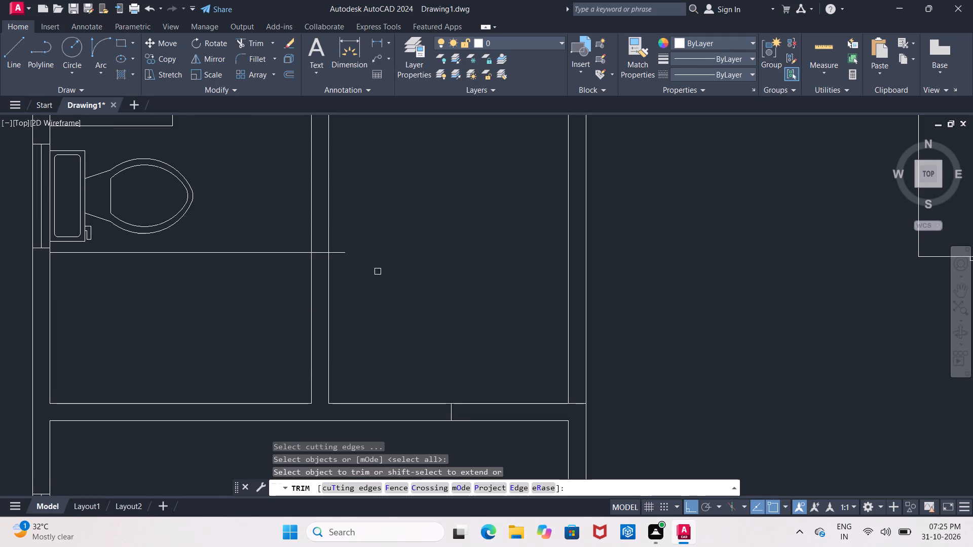
click(343, 255)
click(320, 253)
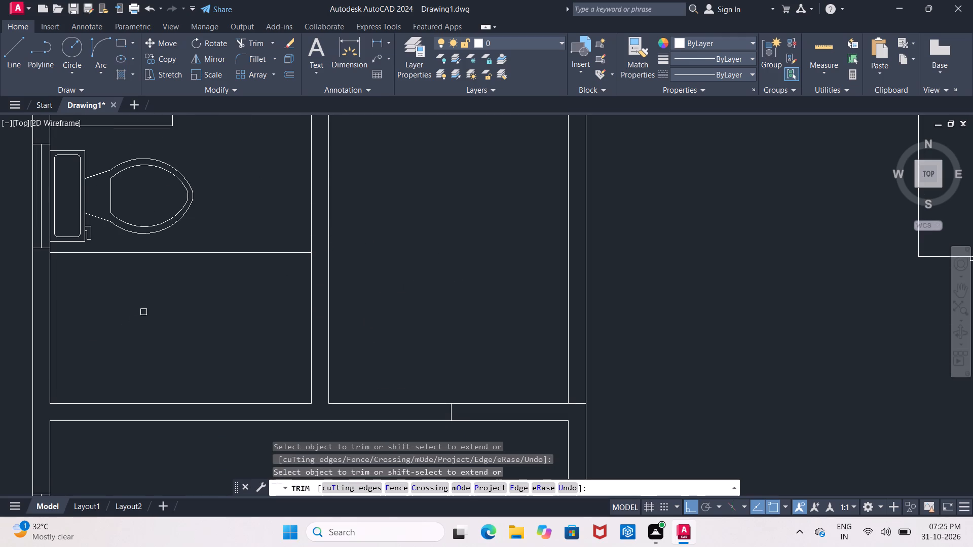
middle_drag(192, 299, 183, 322)
key(Escape)
scroll(183, 322, down, 1)
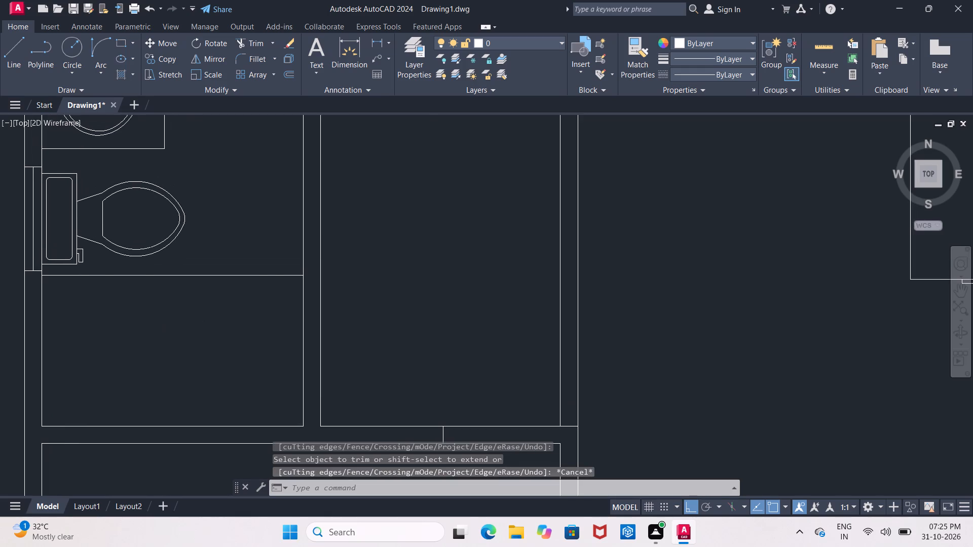
key(Escape)
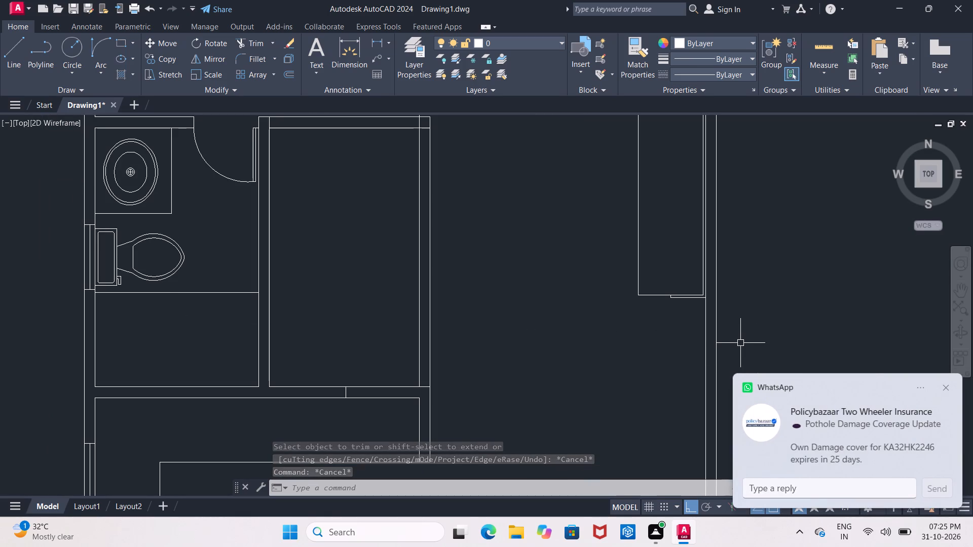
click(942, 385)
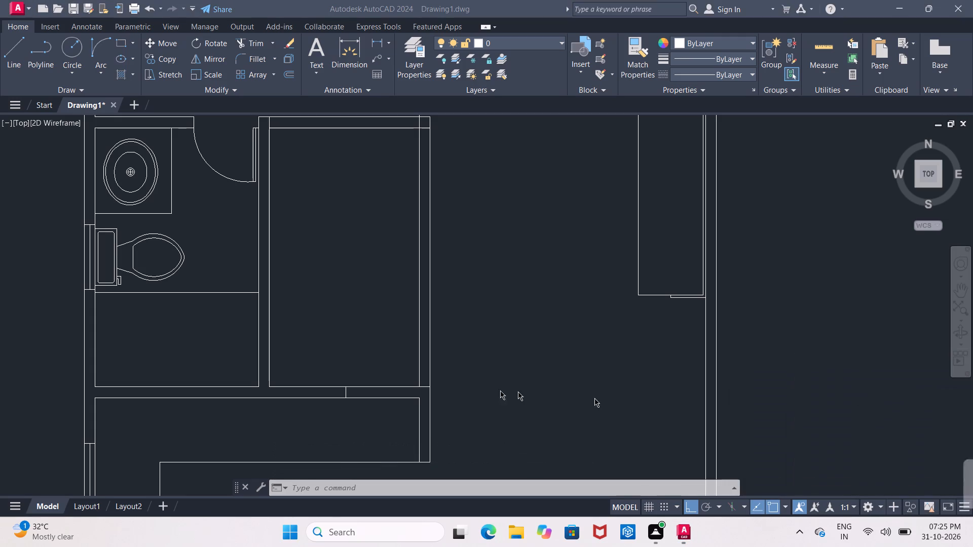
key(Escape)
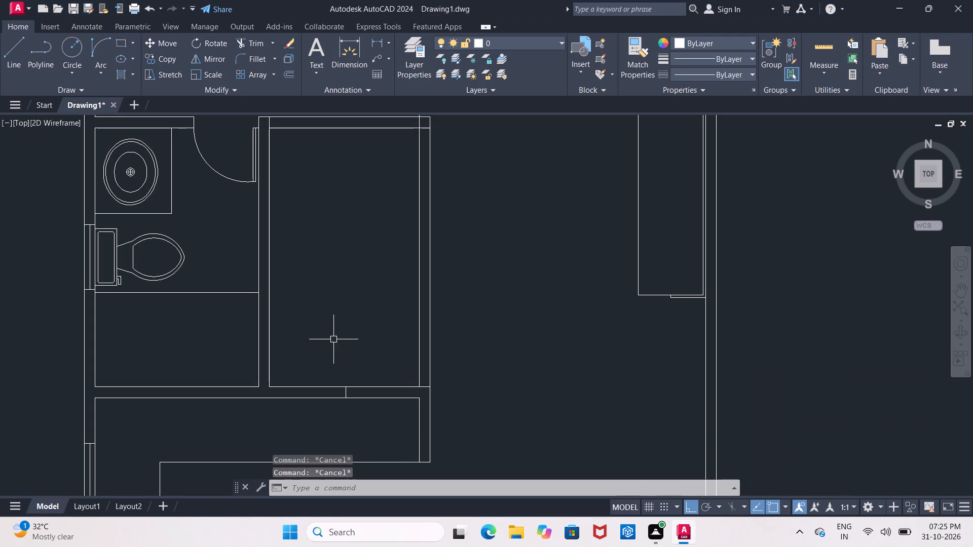
Copy the shower fixture from the upper apartment's bathroom into the lower bathroom's shower area, south of the toilet.
scroll(313, 336, down, 3)
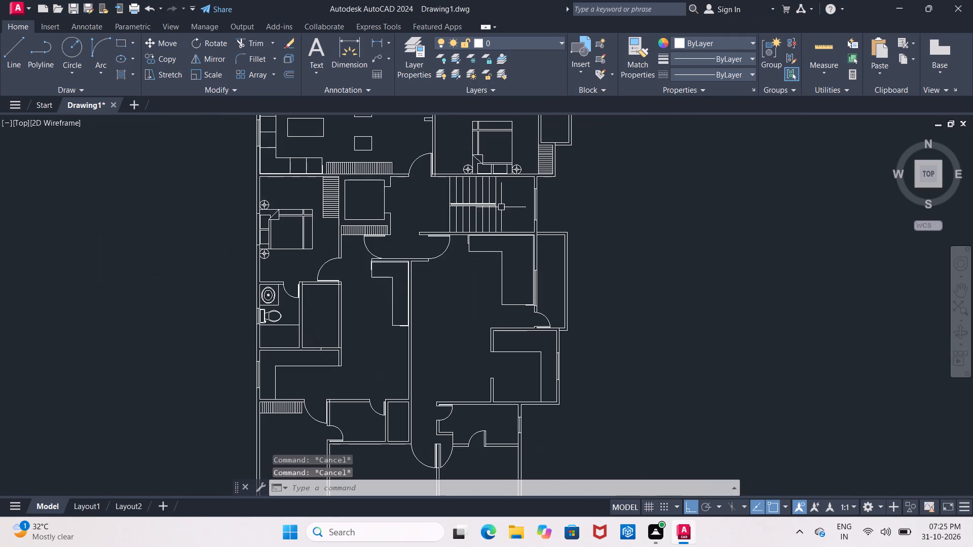
middle_drag(304, 203, 290, 231)
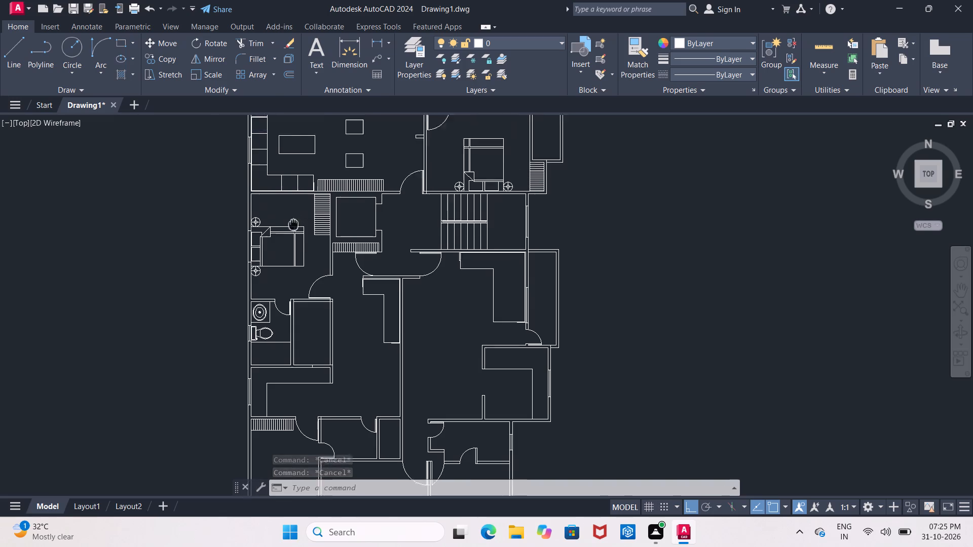
middle_drag(290, 231, 265, 282)
middle_drag(478, 146, 478, 175)
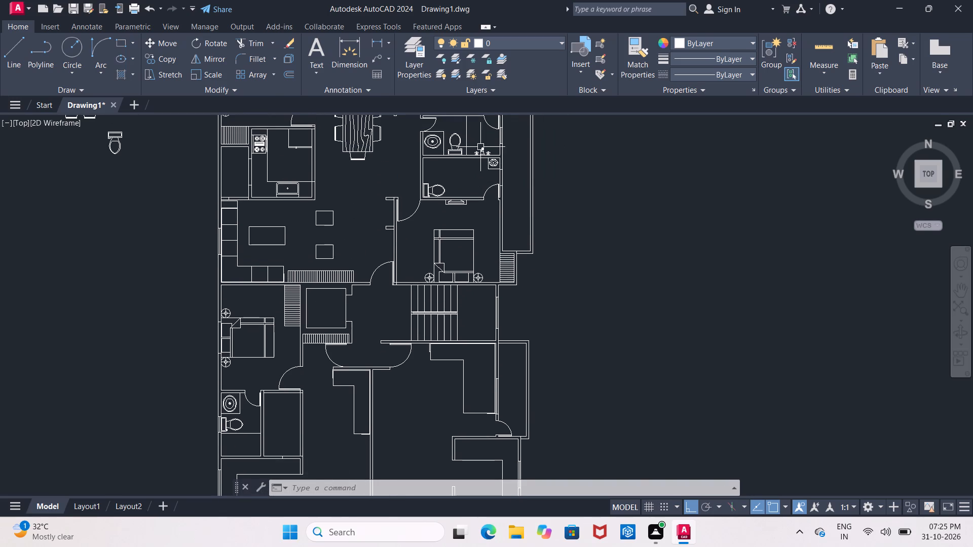
click(481, 146)
click(154, 57)
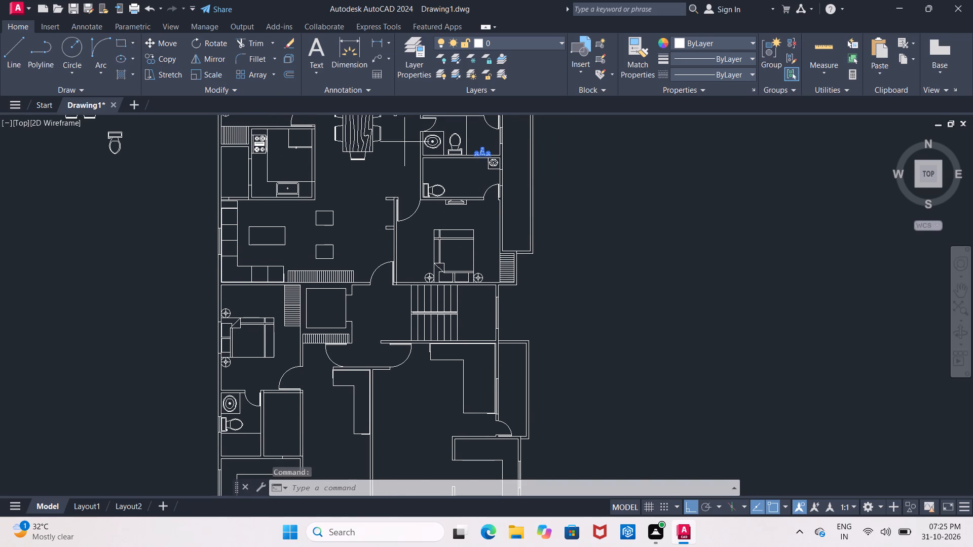
click(485, 145)
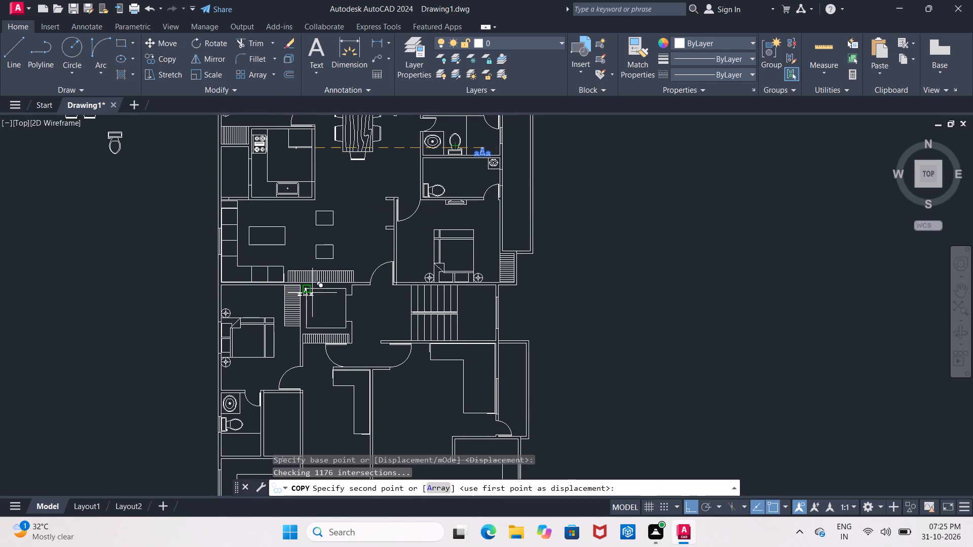
scroll(316, 299, down, 3)
click(693, 504)
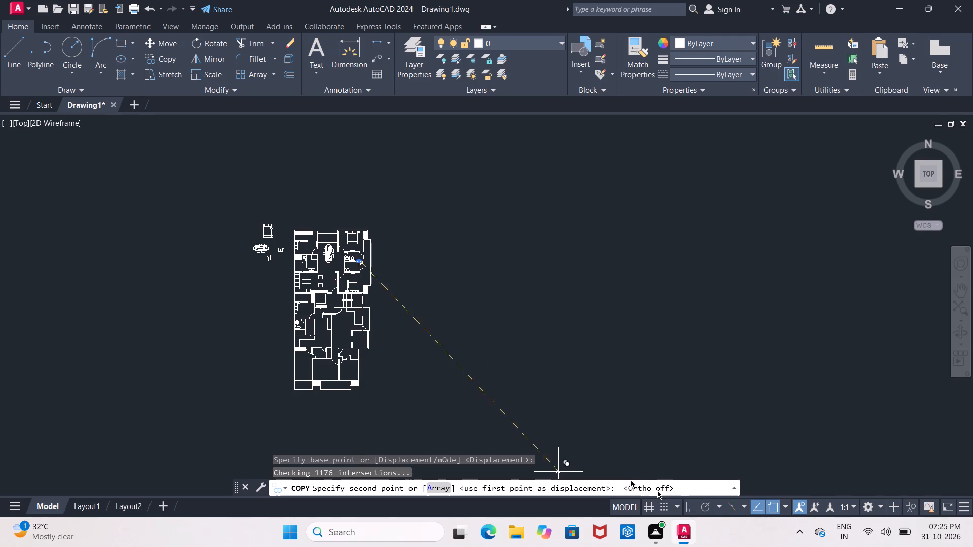
scroll(293, 305, up, 2)
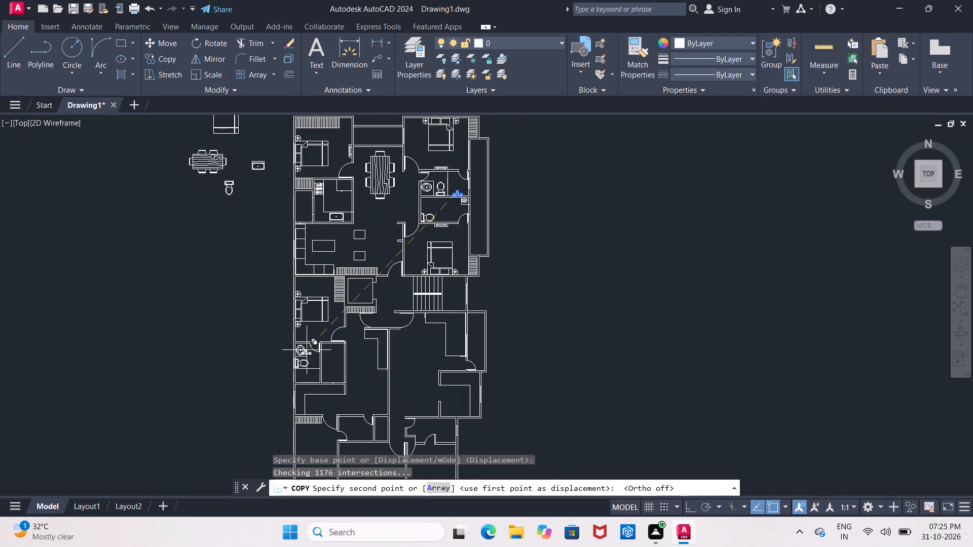
scroll(309, 369, up, 6)
middle_drag(300, 368, 329, 240)
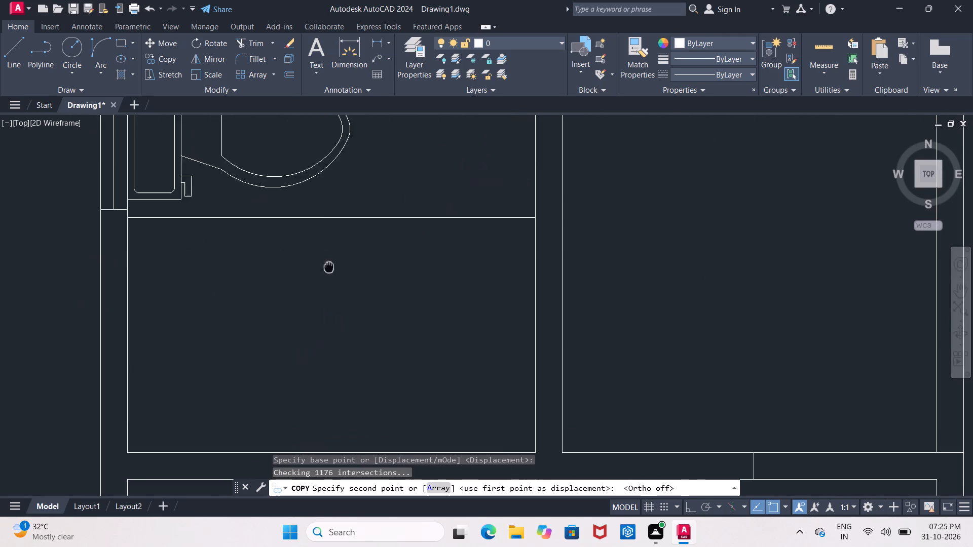
middle_drag(329, 240, 307, 123)
scroll(255, 203, down, 1)
middle_drag(255, 203, 255, 301)
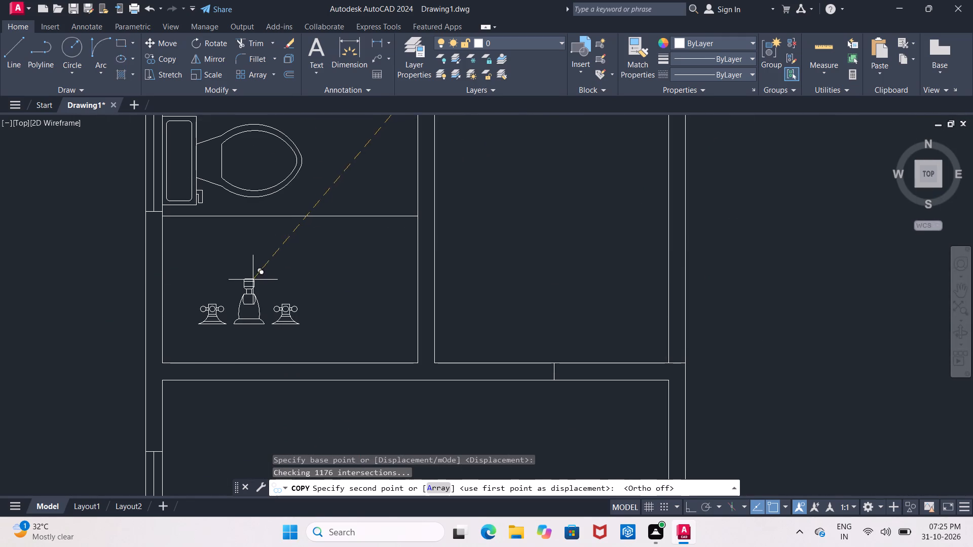
click(263, 268)
key(Escape)
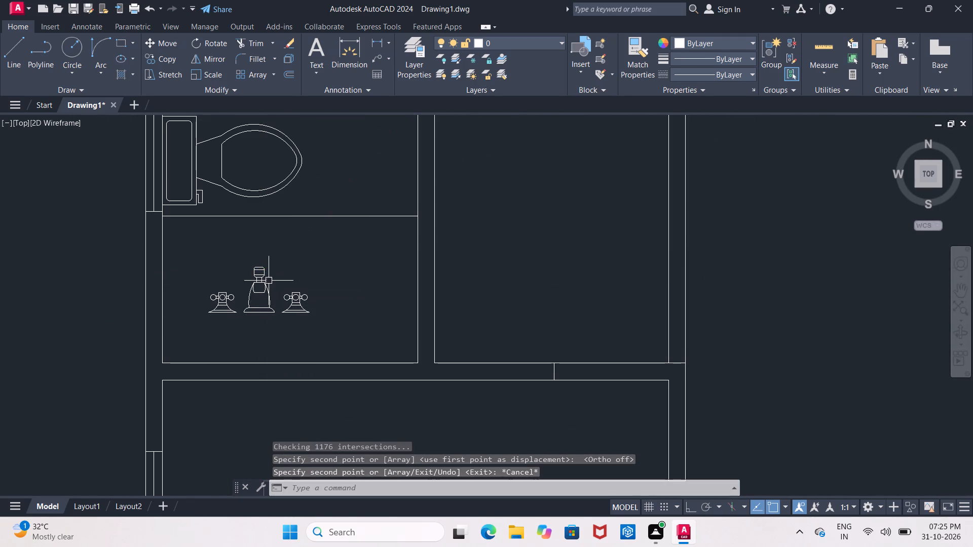
Rotate the copied shower fixture 90° counterclockwise about its southeast base corner so it points west.
click(264, 281)
click(196, 45)
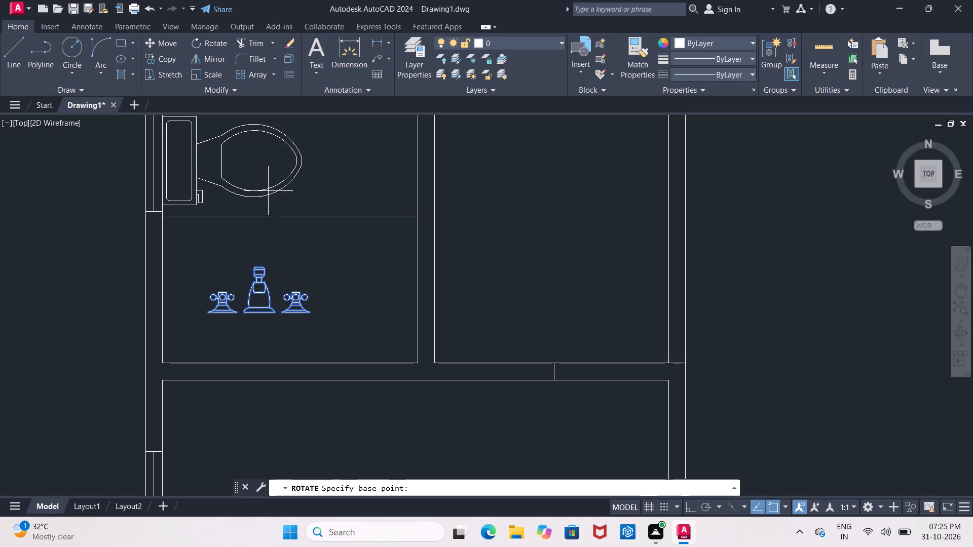
click(311, 314)
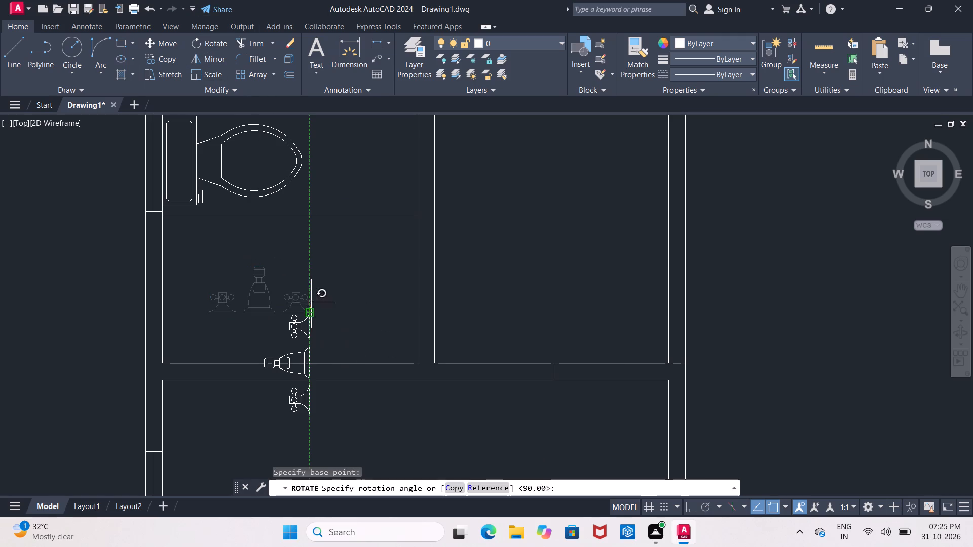
click(310, 274)
Move the shower fixture by the midpoint of its base edge into the open shower area.
click(311, 317)
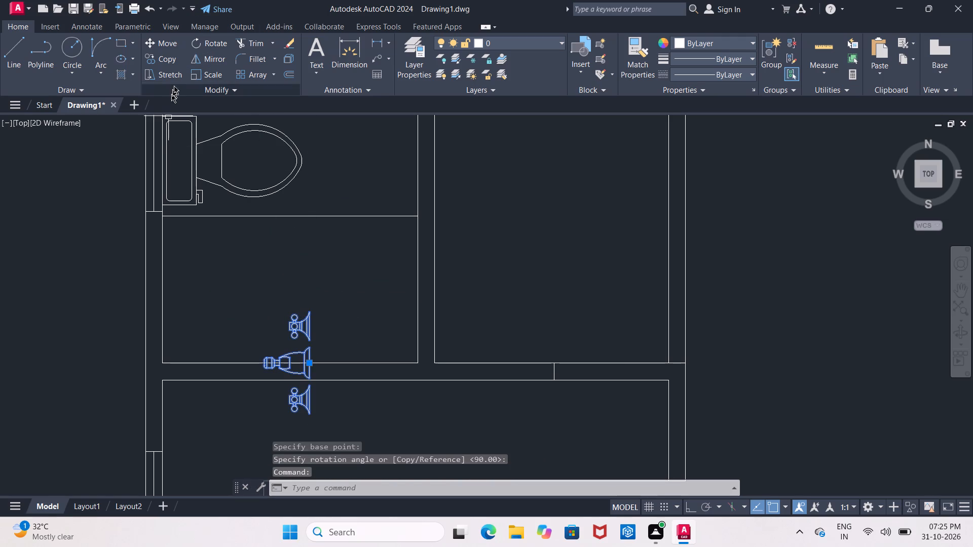
click(163, 42)
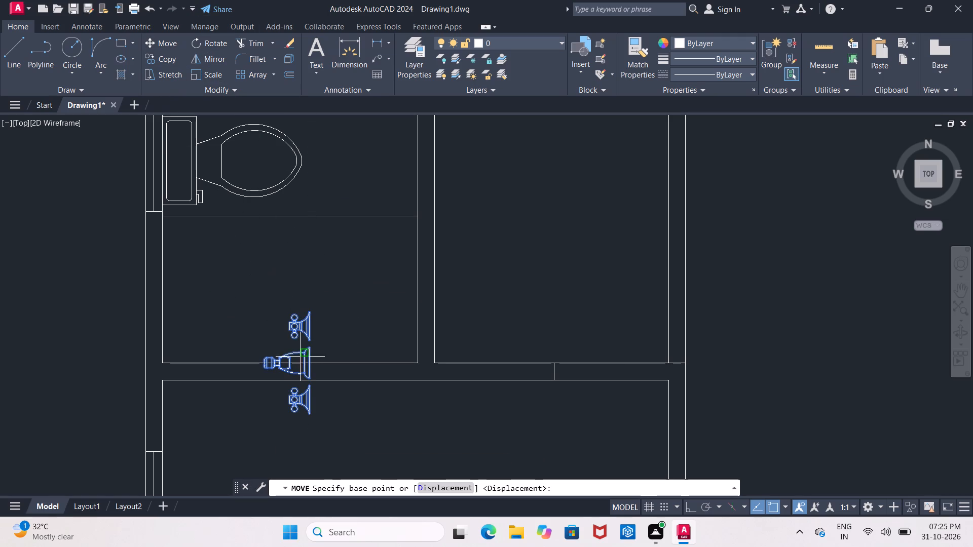
click(310, 366)
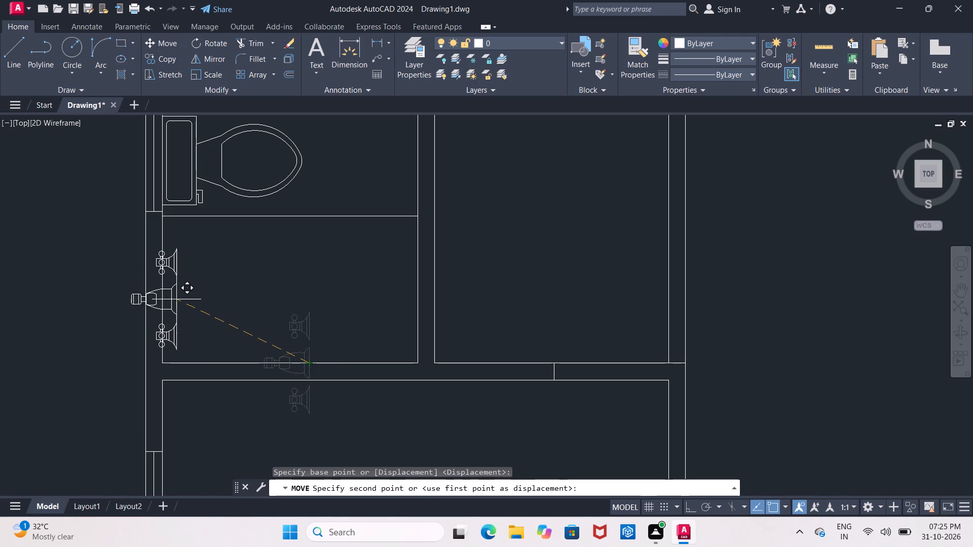
click(242, 294)
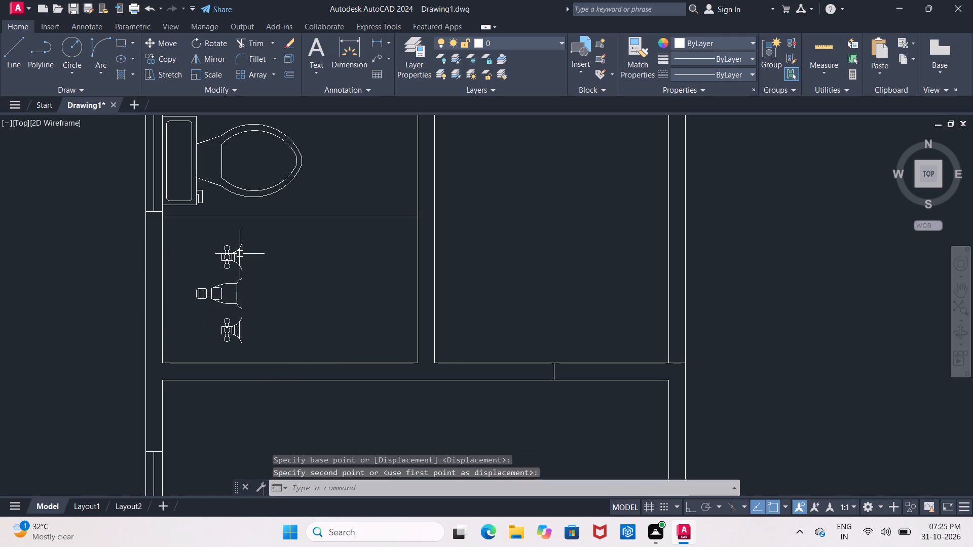
Rotate the shower fixture 180° about the north end of its base edge so it points east.
click(240, 254)
click(207, 43)
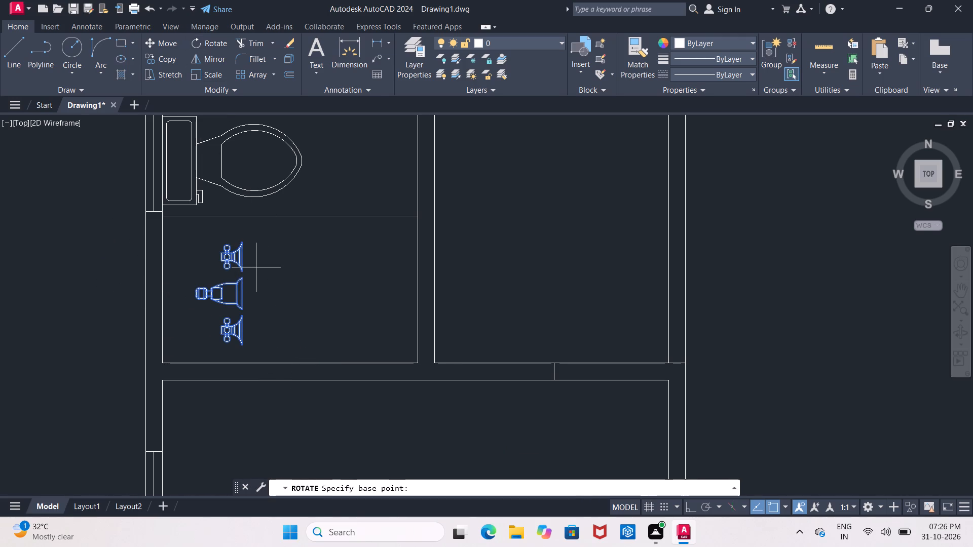
drag(243, 244, 248, 248)
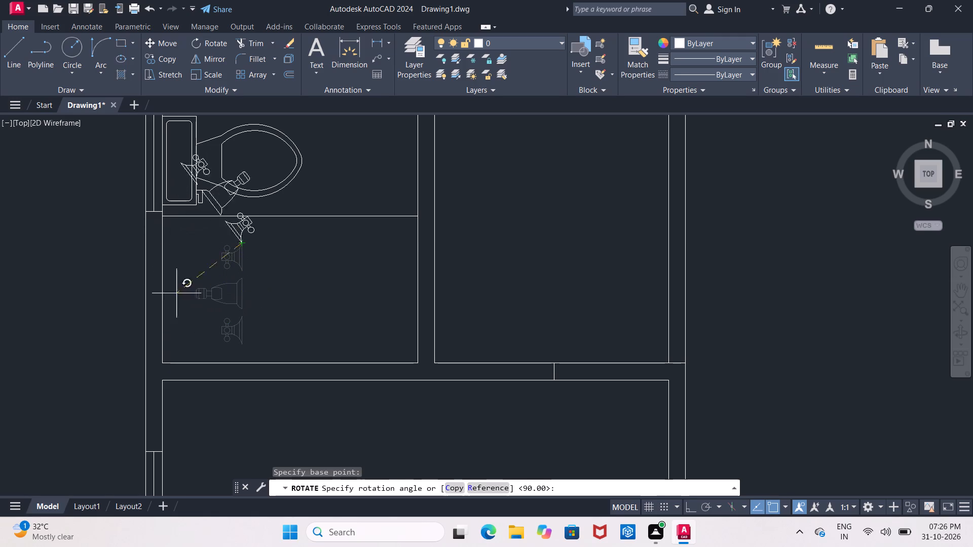
click(62, 239)
Move the shower fixture by the midpoint of its base edge onto the bathroom's west wall.
click(243, 230)
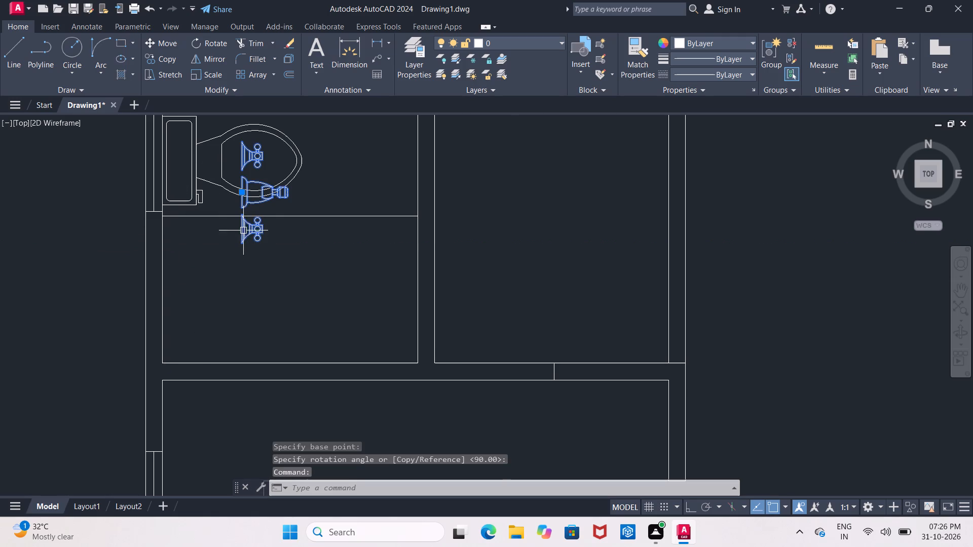
click(167, 40)
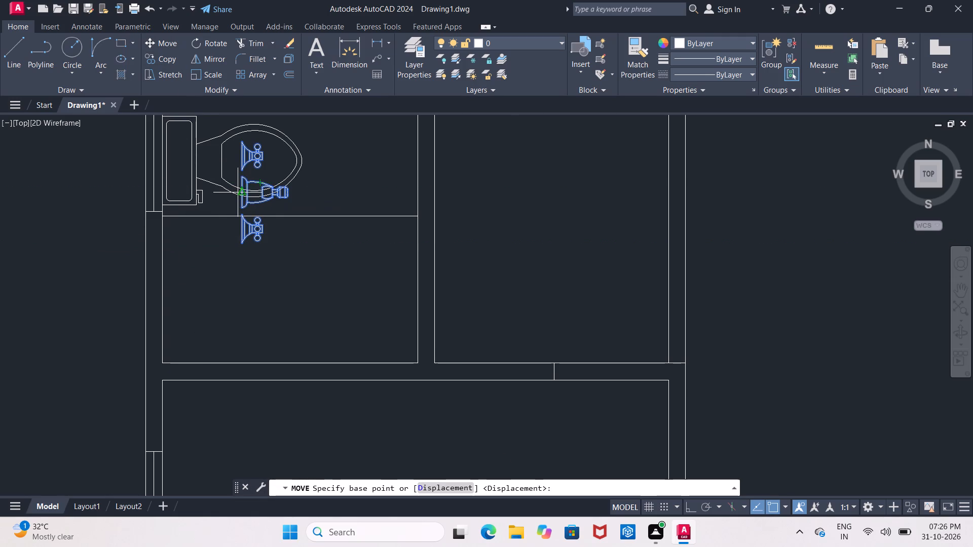
click(243, 191)
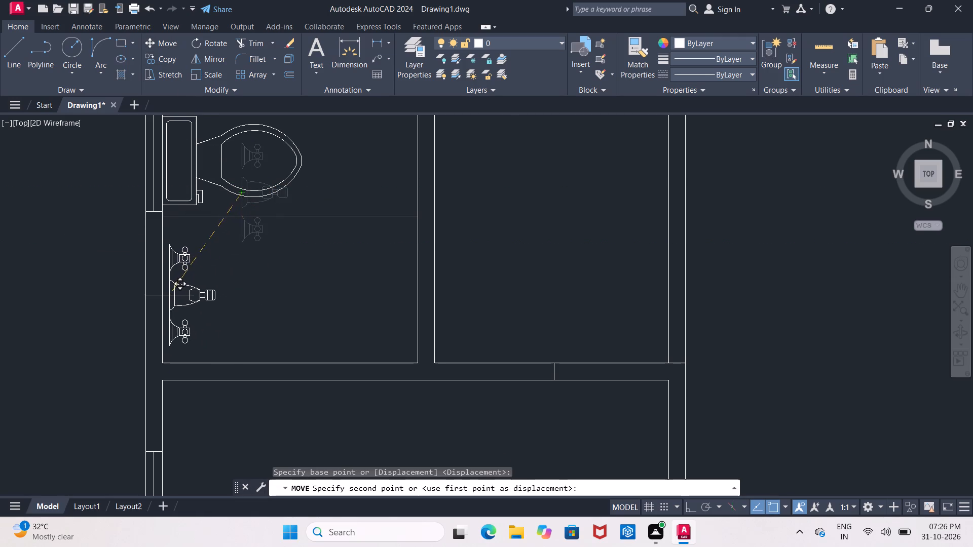
click(162, 283)
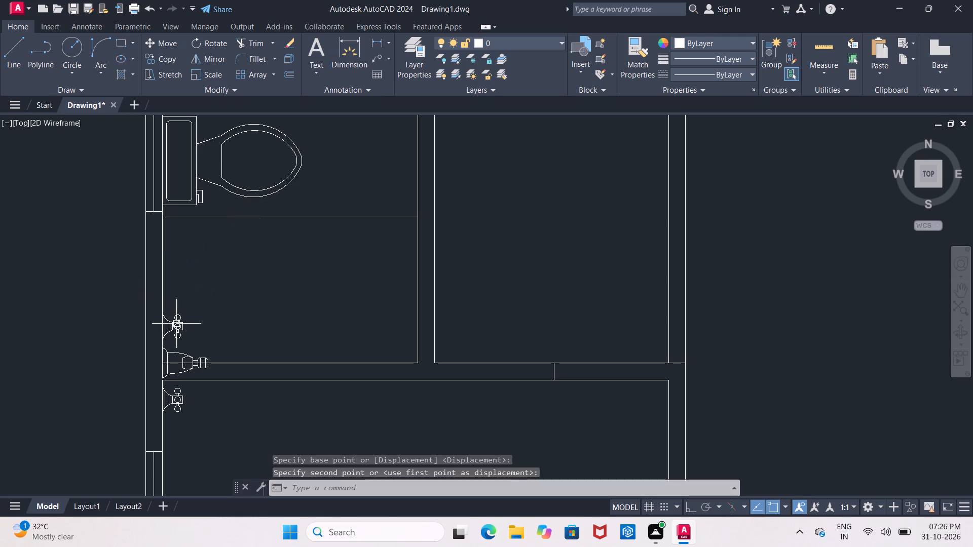
Move the shower fixture about 1'-5" straight north along the west wall into the shower area, with Ortho on.
click(176, 325)
click(174, 49)
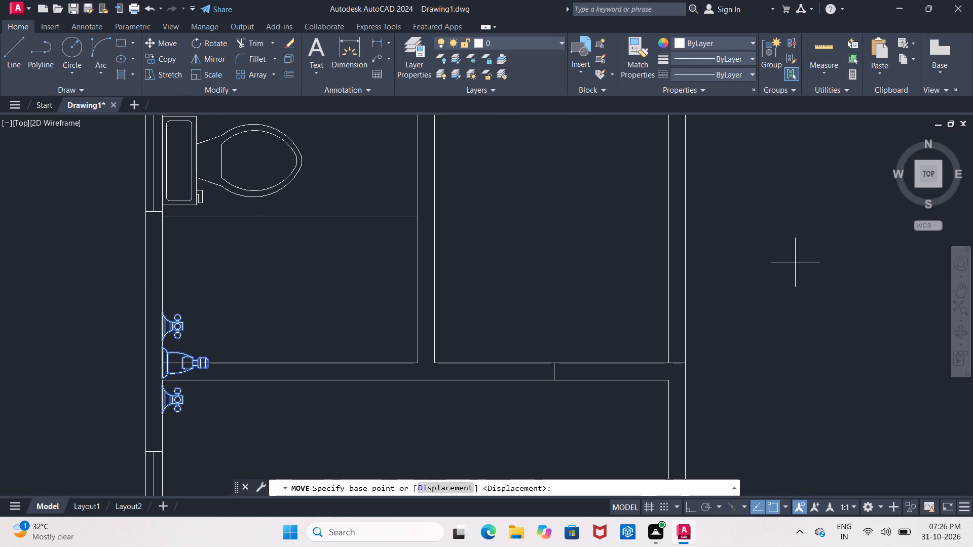
click(809, 286)
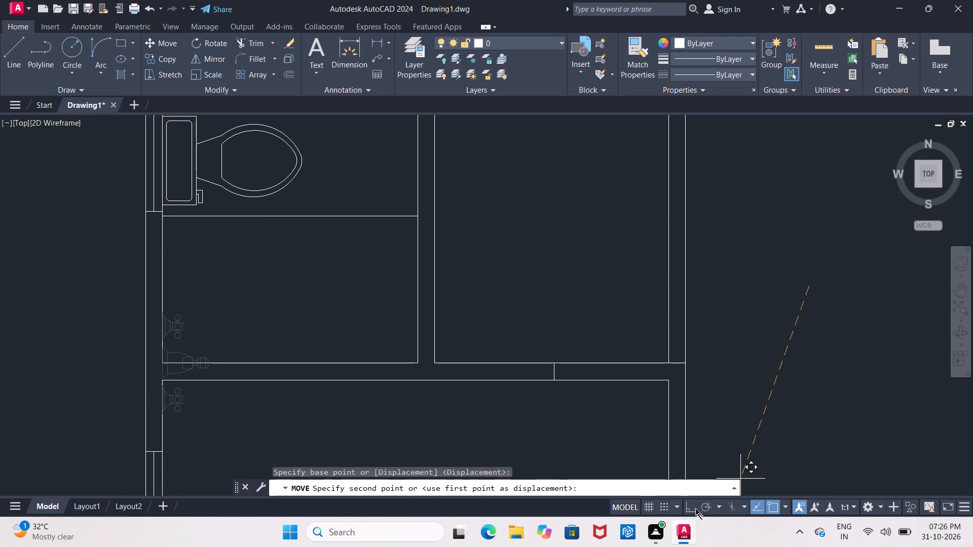
click(690, 504)
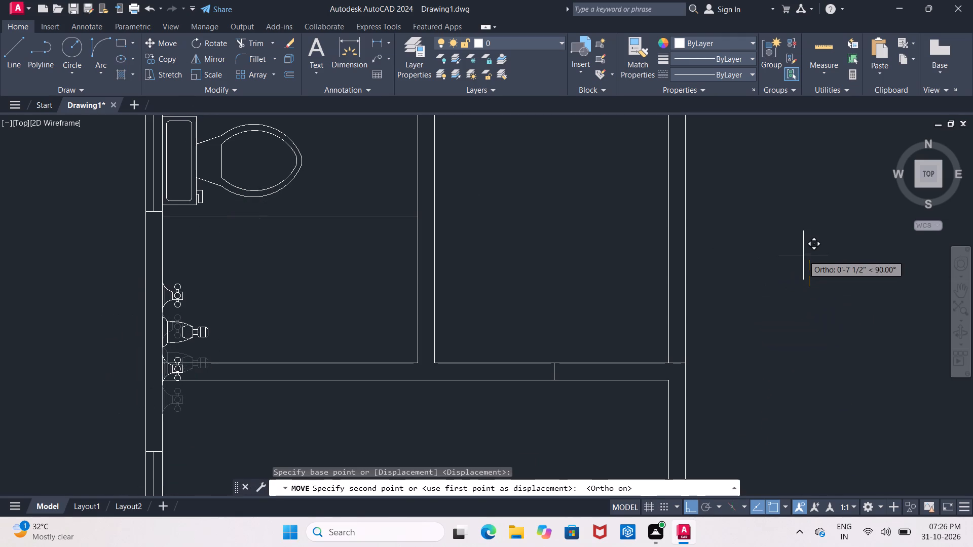
click(802, 213)
scroll(652, 266, down, 1)
middle_drag(552, 279, 550, 279)
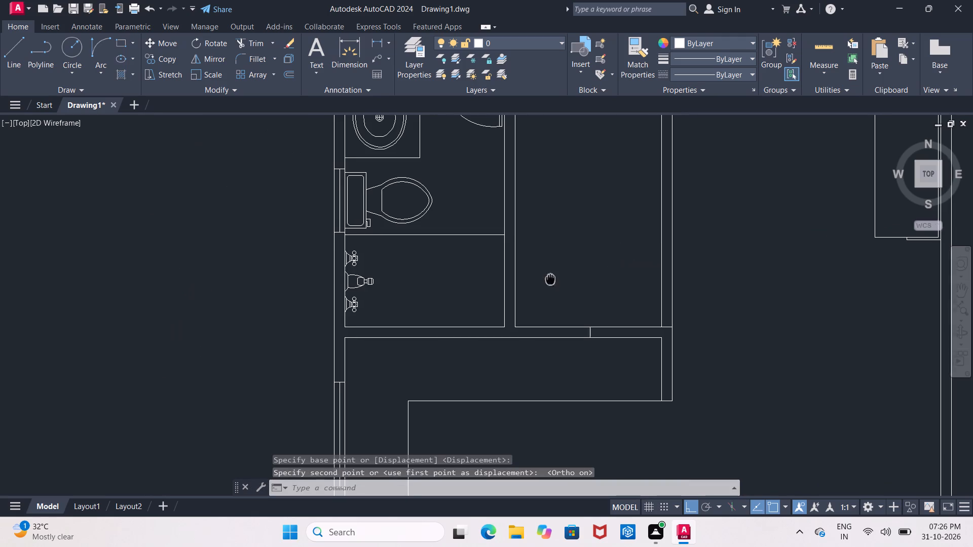
middle_drag(550, 279, 429, 310)
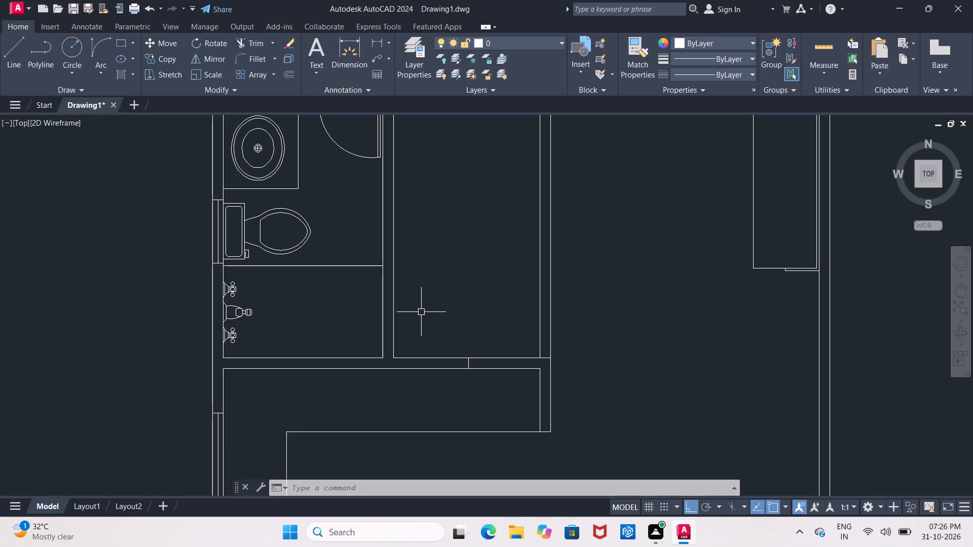
key(Escape)
Offset the short west end edge of the L-shaped furniture beside the lower-left apartment's entrance 2' inward to the east.
scroll(420, 312, down, 1)
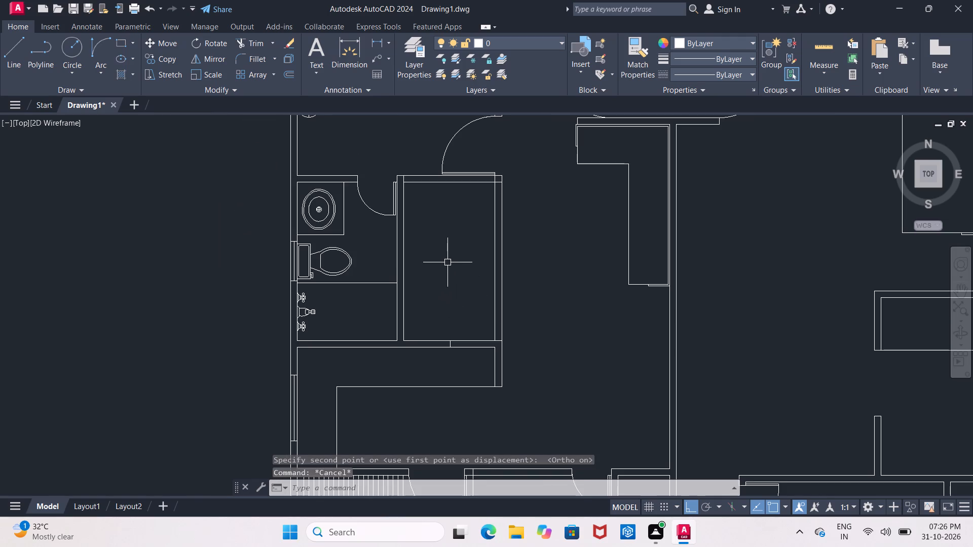
scroll(520, 207, down, 1)
middle_drag(520, 207, 394, 279)
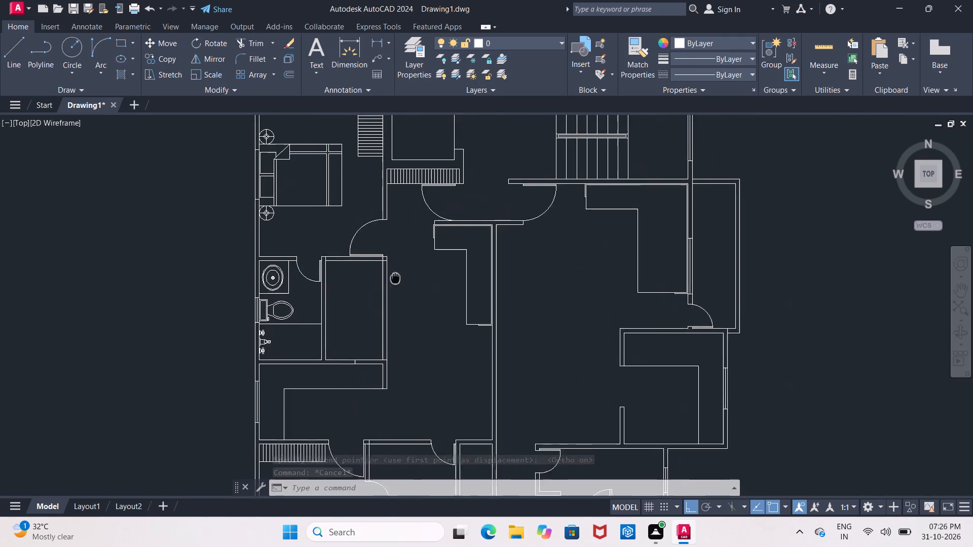
middle_drag(394, 279, 315, 307)
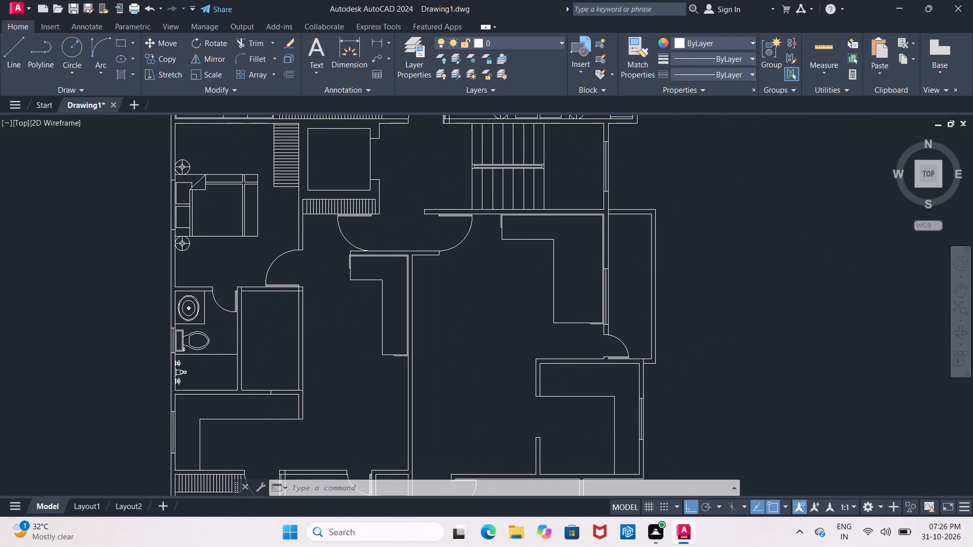
middle_drag(386, 290, 351, 309)
scroll(344, 305, up, 2)
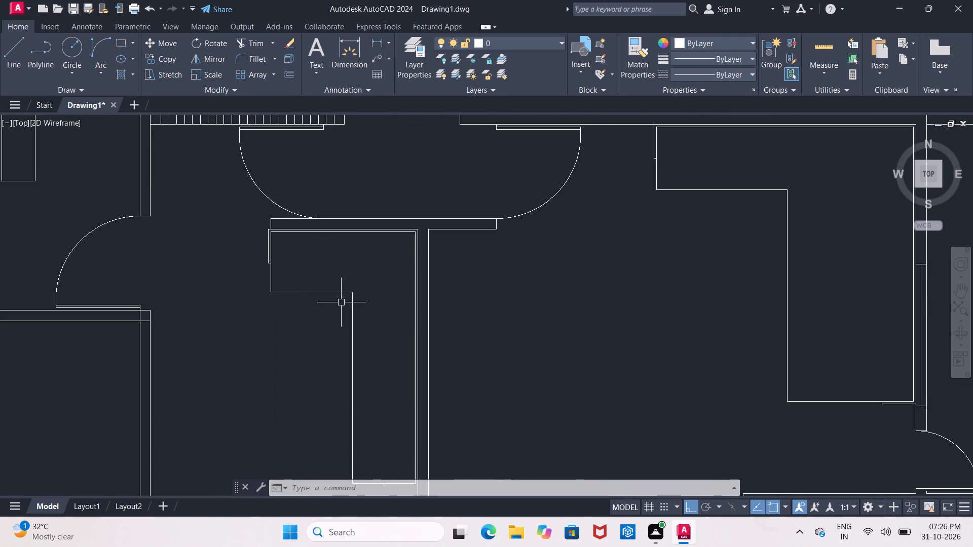
scroll(271, 297, up, 1)
key(Escape)
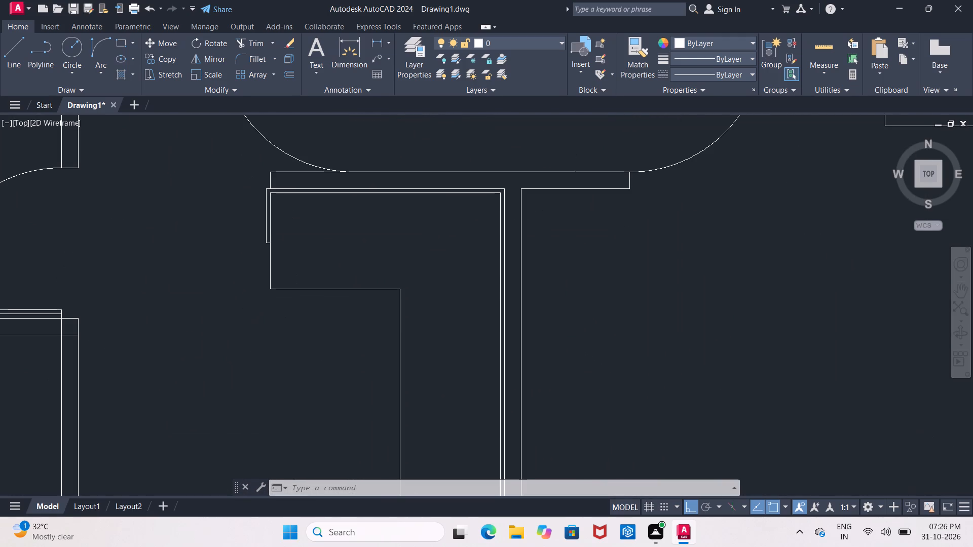
key(o)
key(Return)
text(2')
key(Return)
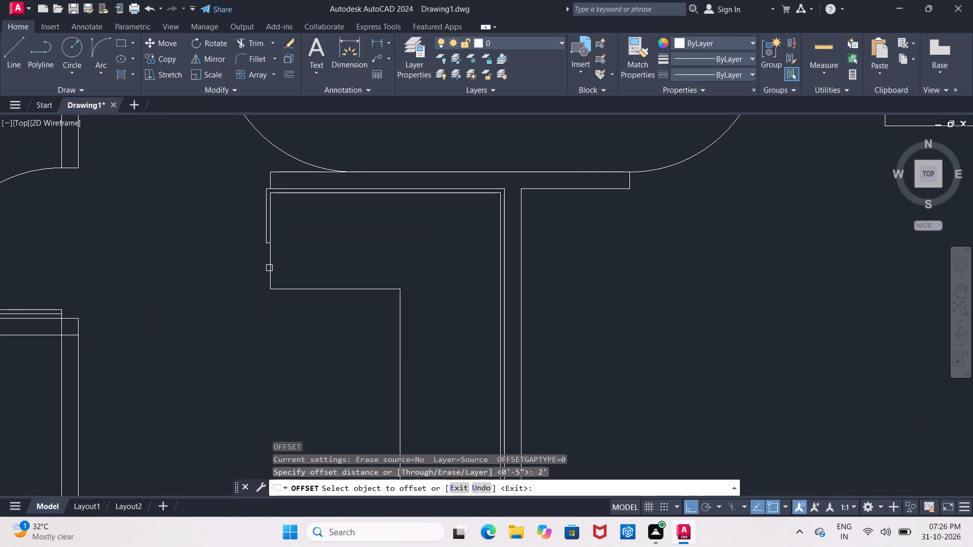
click(269, 268)
click(325, 267)
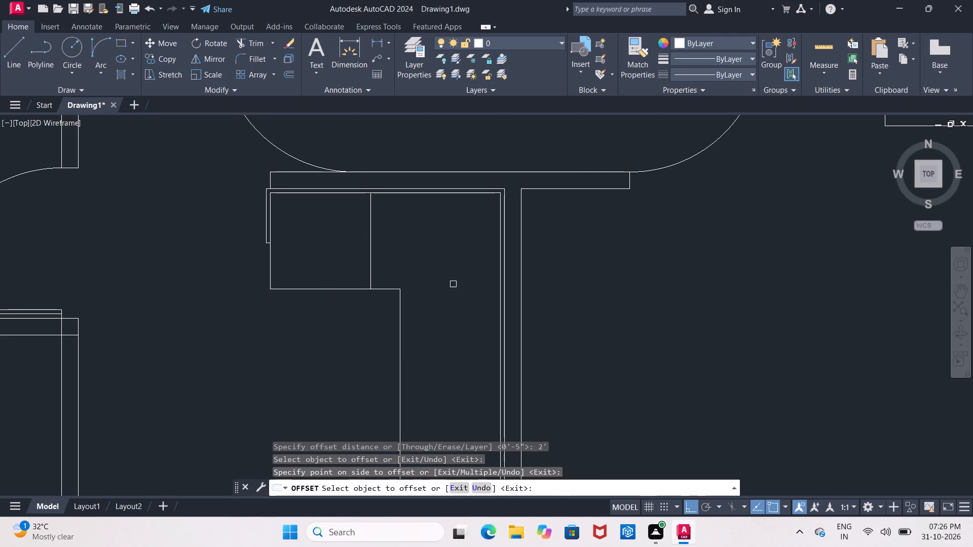
Offset the south end edge of the same L-shaped furniture northward twice at 2' spacing to divide its long leg.
middle_drag(455, 389, 372, 232)
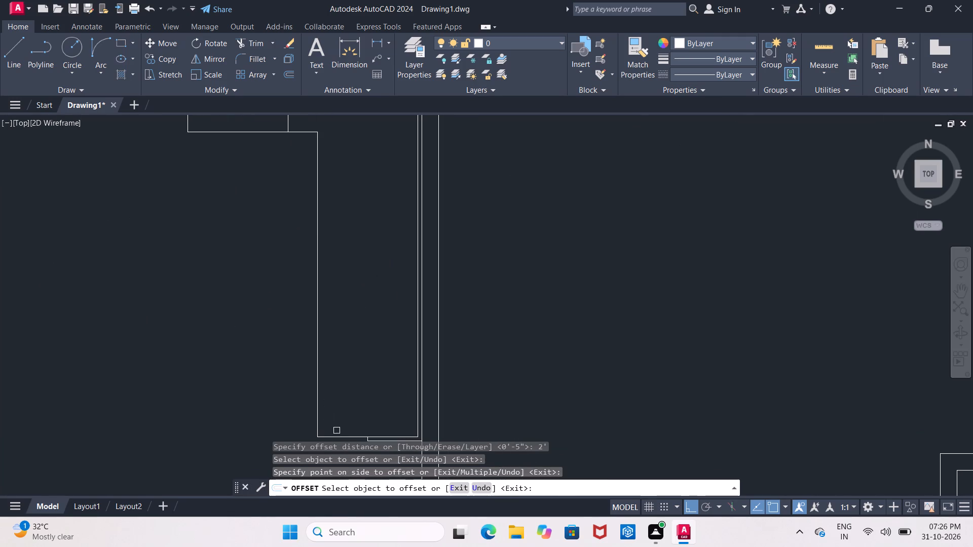
click(337, 438)
click(342, 334)
click(347, 336)
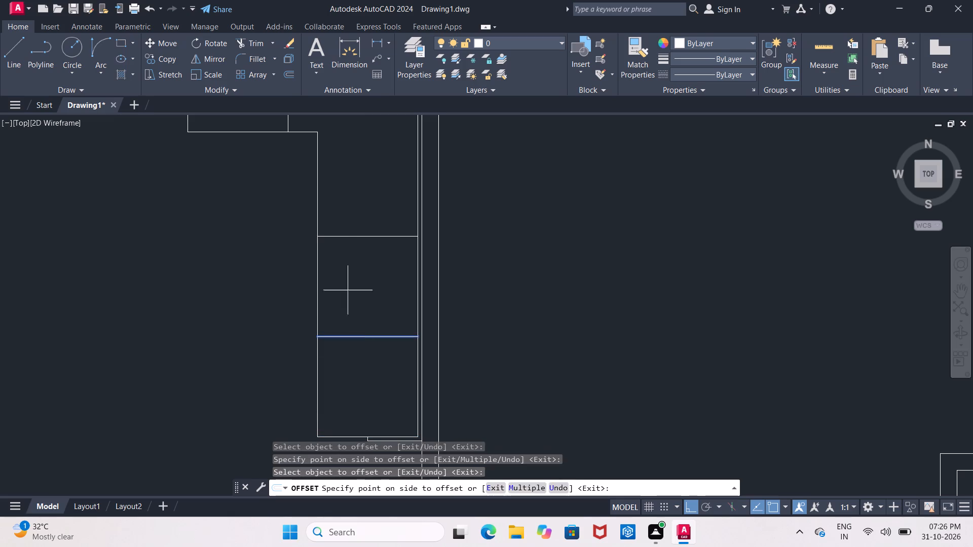
click(349, 193)
middle_drag(351, 194, 349, 327)
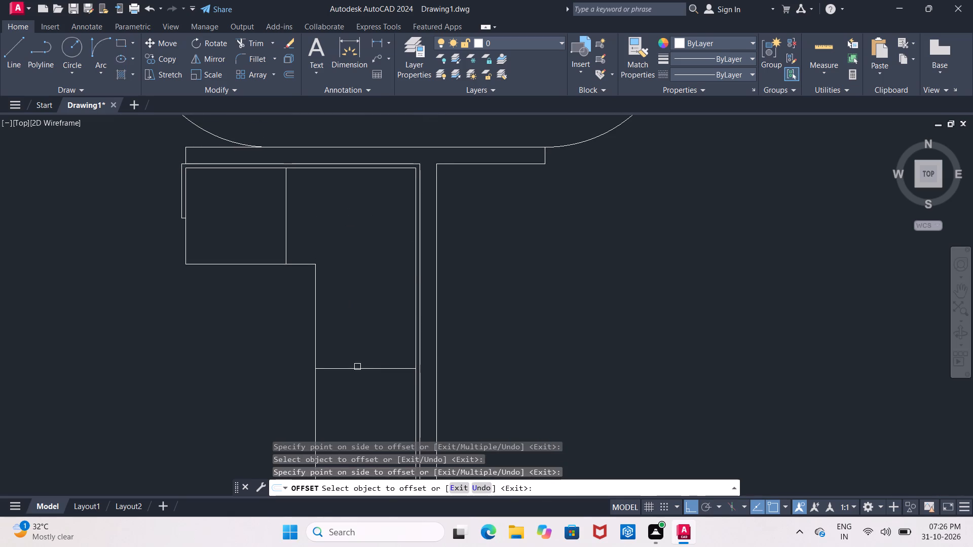
click(357, 367)
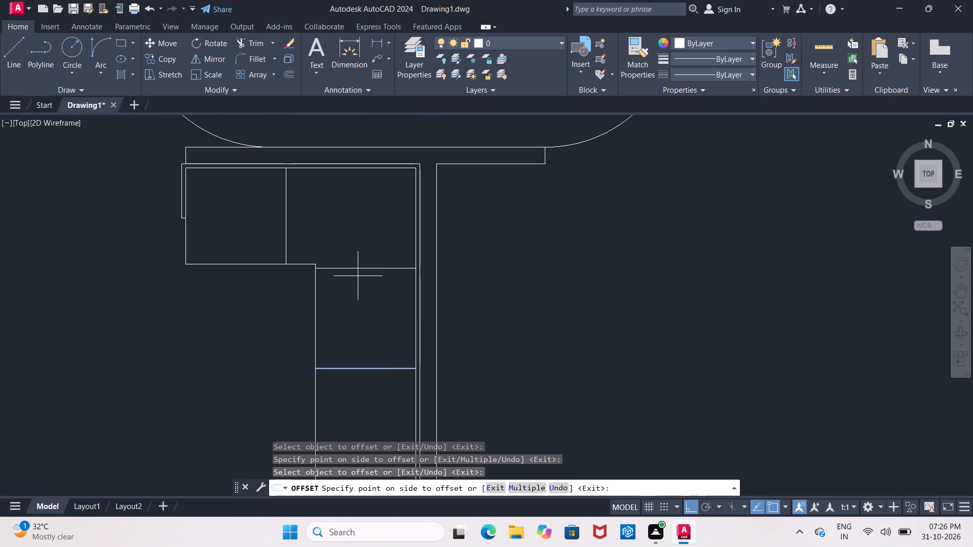
key(Escape)
Select the inner vertical edge of the L-shaped furniture in the neighbouring eastern apartment, south of the staircase.
scroll(356, 282, down, 1)
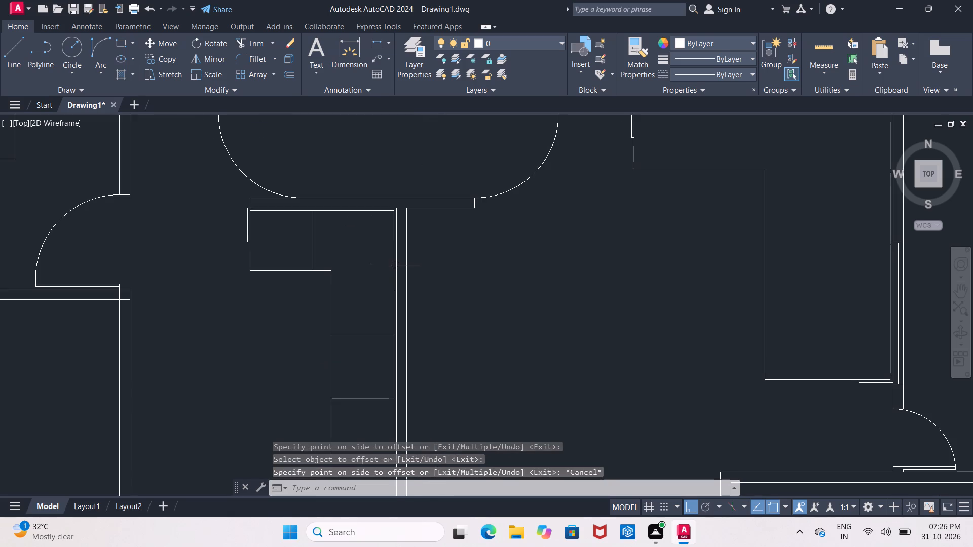
scroll(365, 271, down, 1)
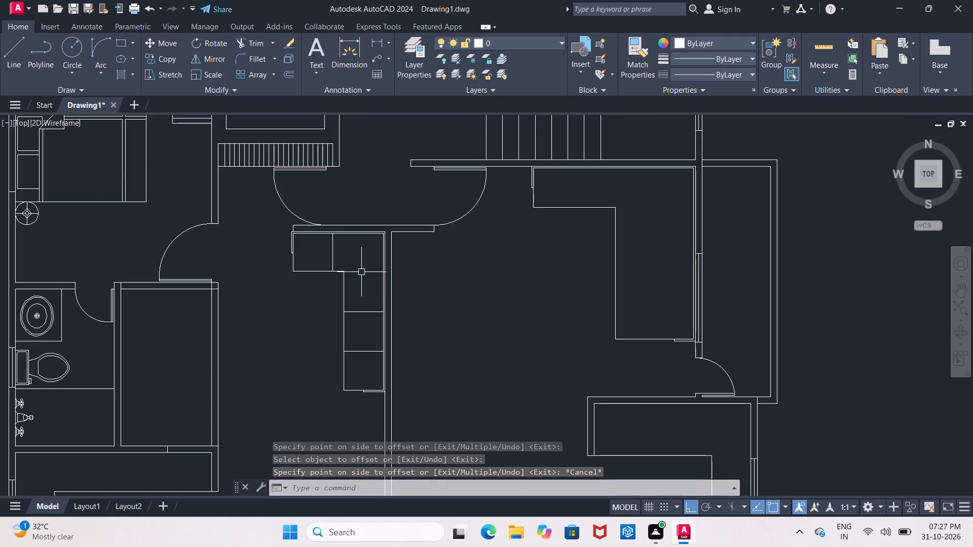
scroll(301, 291, down, 1)
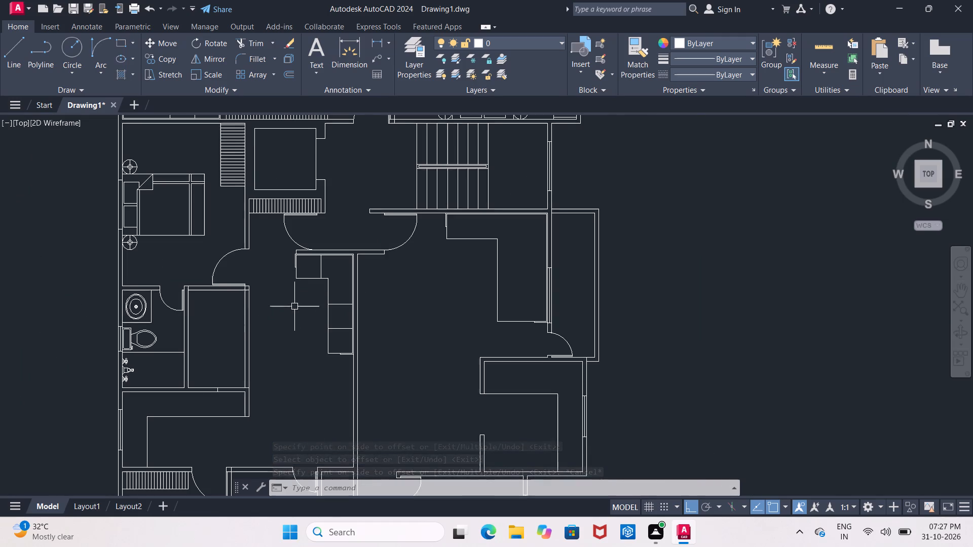
scroll(301, 298, up, 2)
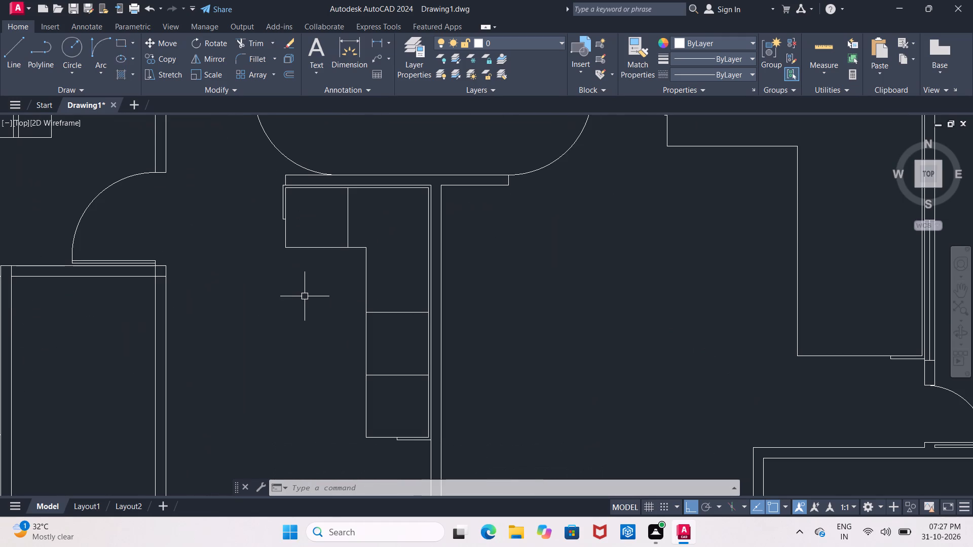
key(Escape)
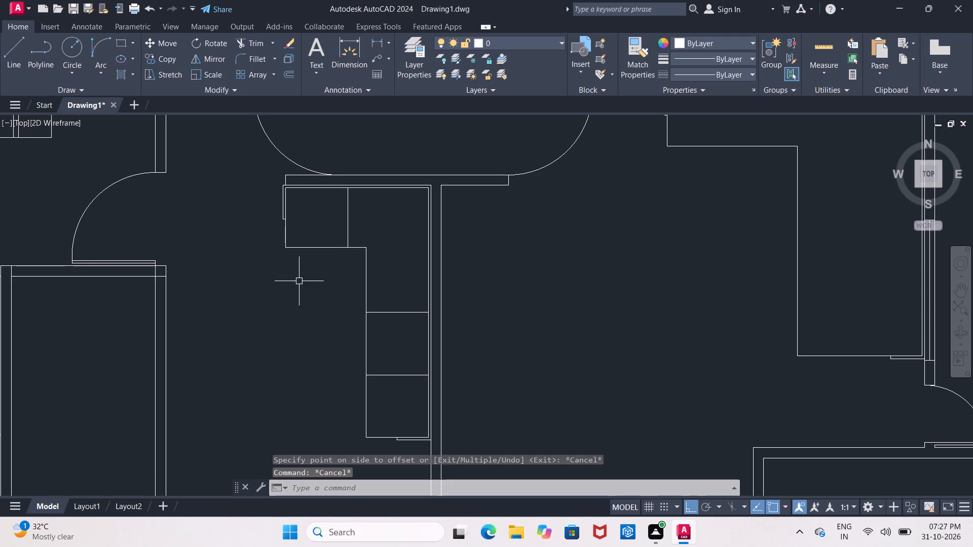
scroll(289, 277, down, 3)
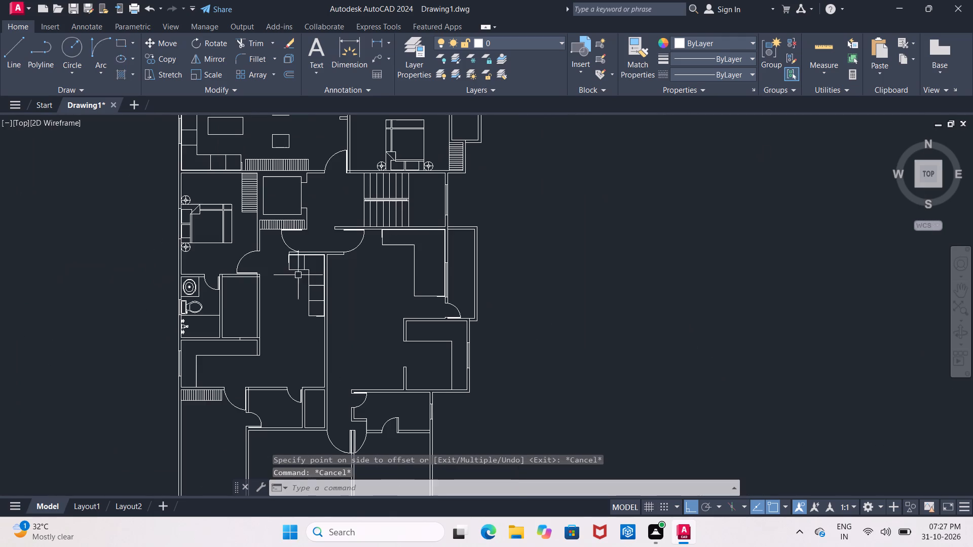
scroll(418, 238, up, 4)
middle_drag(407, 242, 360, 262)
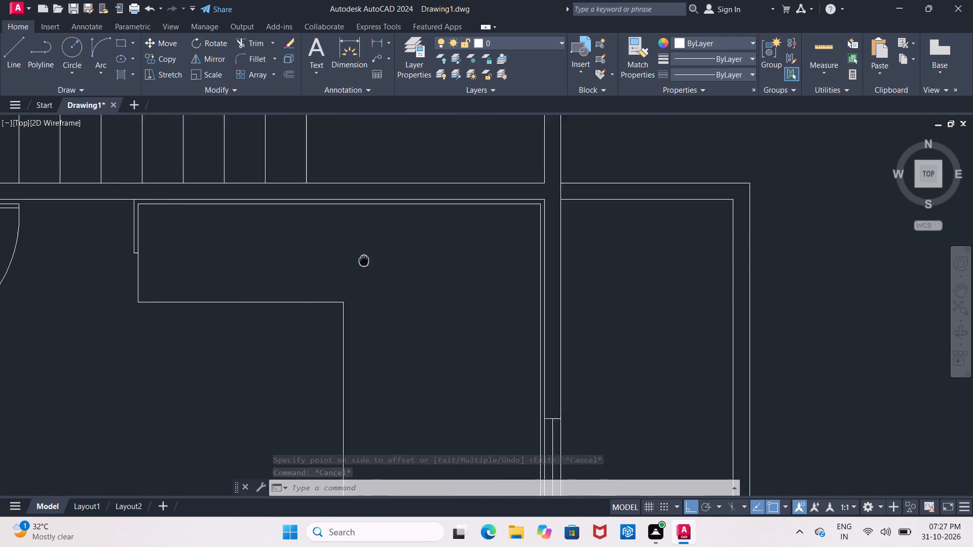
middle_drag(360, 262, 355, 263)
key(Escape)
scroll(352, 269, down, 3)
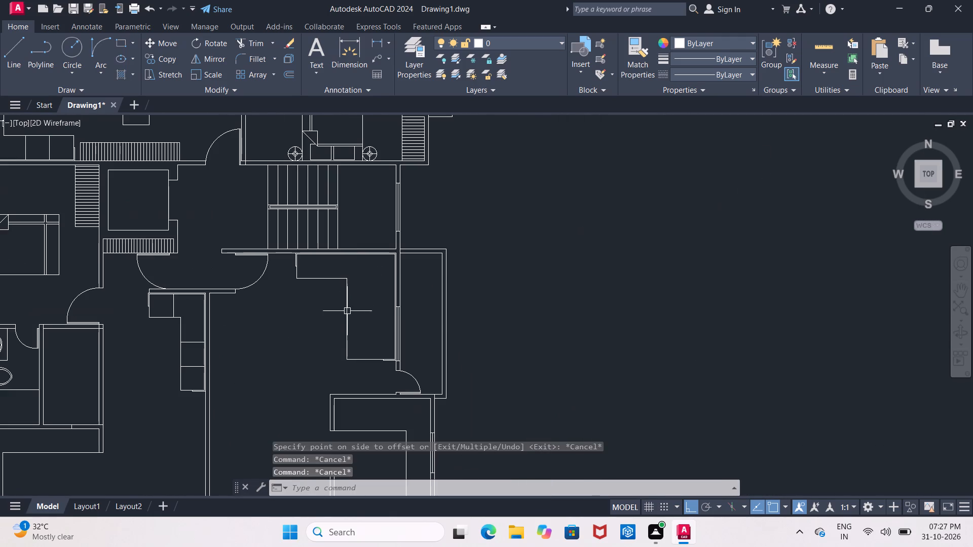
click(347, 311)
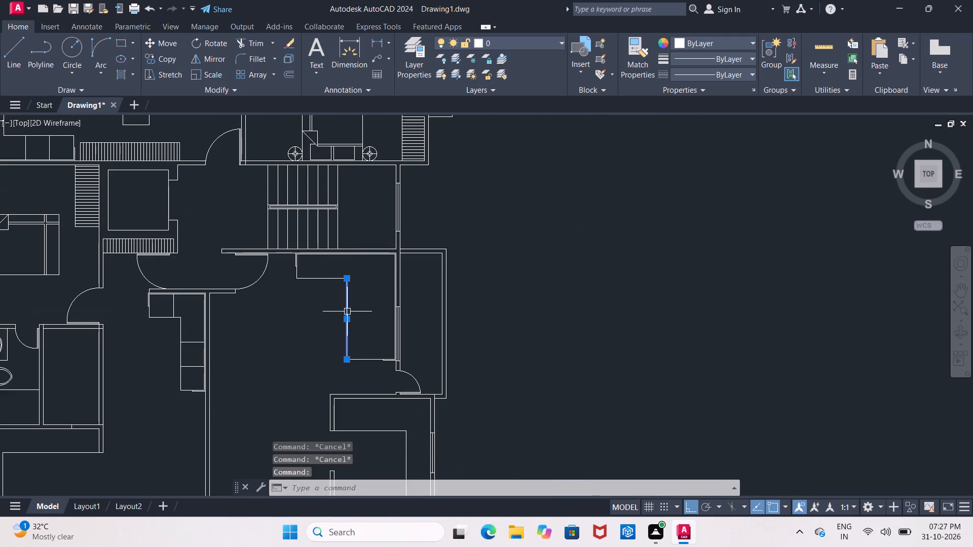
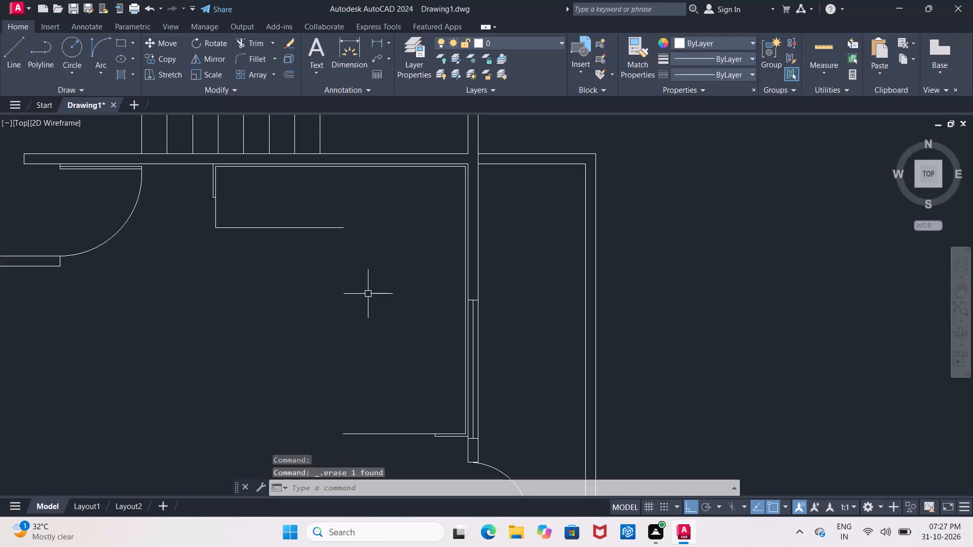
Offset the L-shaped sofa's two wall-side lines 2' into the room beside the staircase to set the seat depth.
key(o)
key(Return)
text(2')
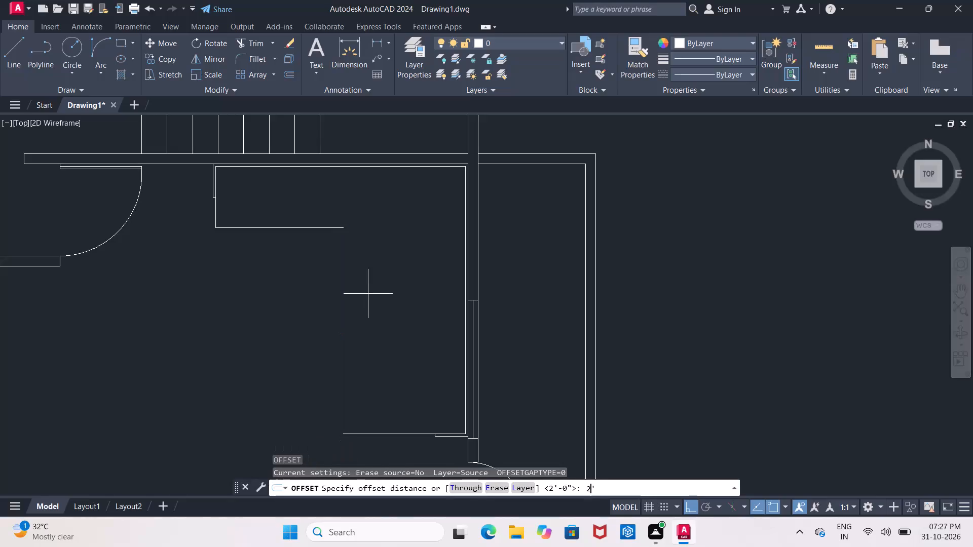
key(Return)
scroll(457, 326, up, 1)
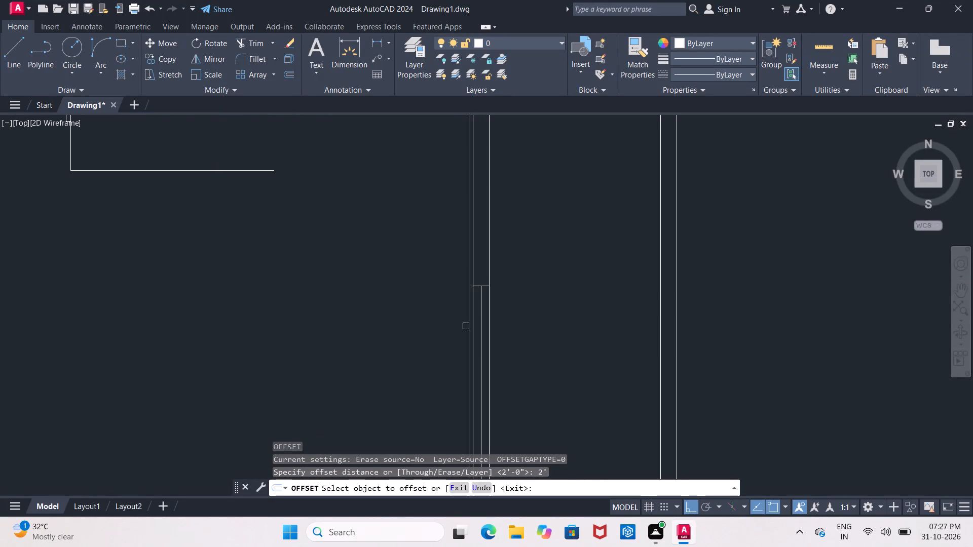
click(467, 326)
click(380, 328)
scroll(350, 322, down, 1)
middle_drag(350, 322, 278, 305)
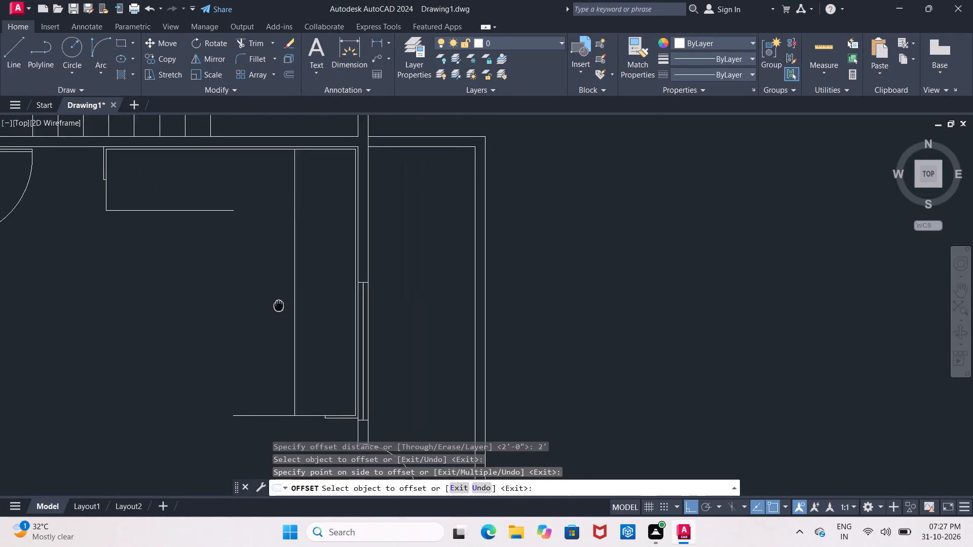
middle_drag(278, 305, 298, 331)
scroll(254, 186, up, 2)
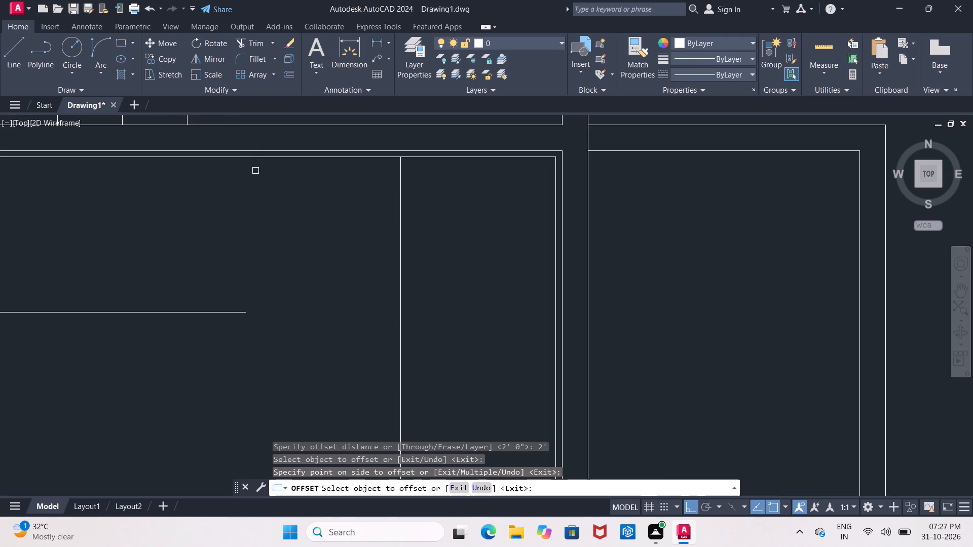
click(256, 157)
click(277, 241)
scroll(275, 260, down, 1)
middle_drag(276, 260, 263, 235)
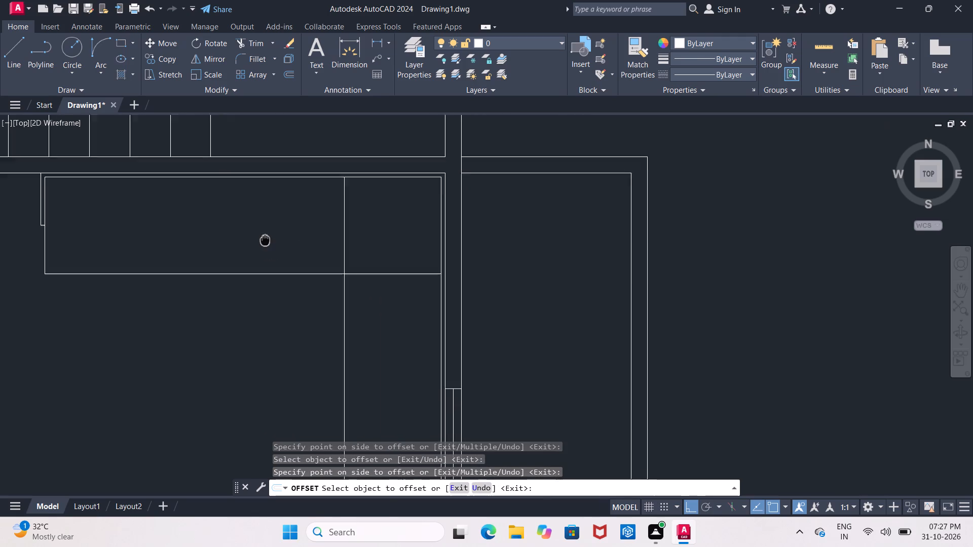
middle_drag(263, 235, 260, 230)
key(Escape)
Trim the overlapping offset lines at the inner corner and the stub at the lower end to leave a clean L-shaped sofa outline.
text(TR)
key(space)
key(space)
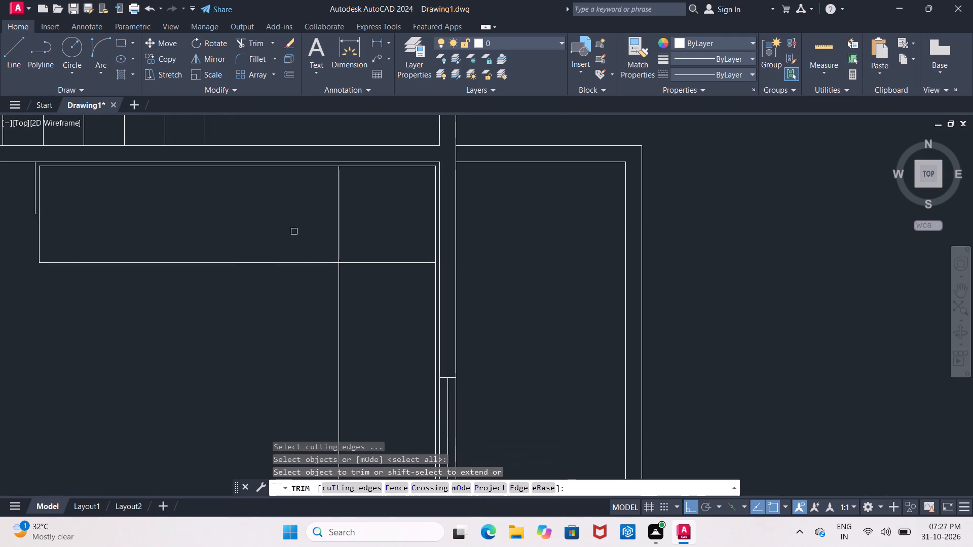
click(338, 249)
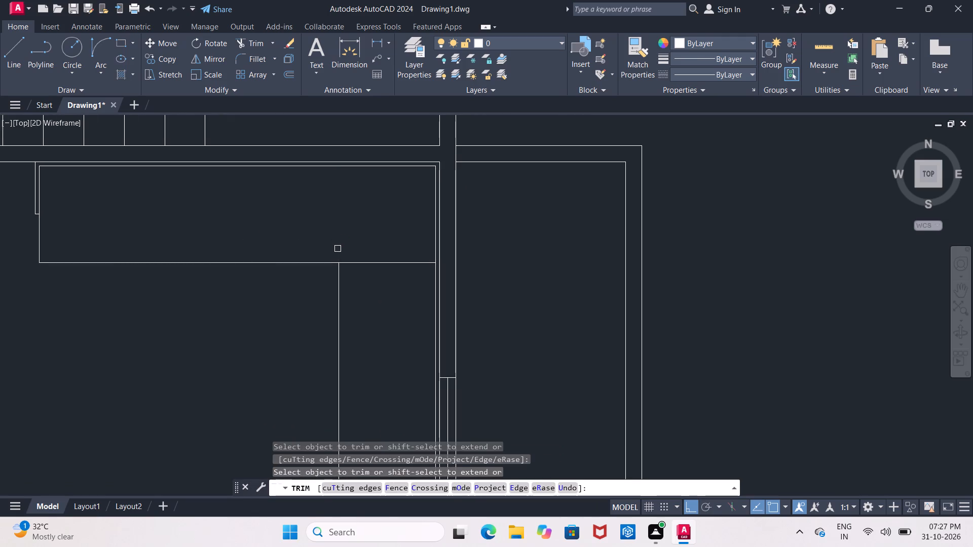
scroll(333, 247, down, 4)
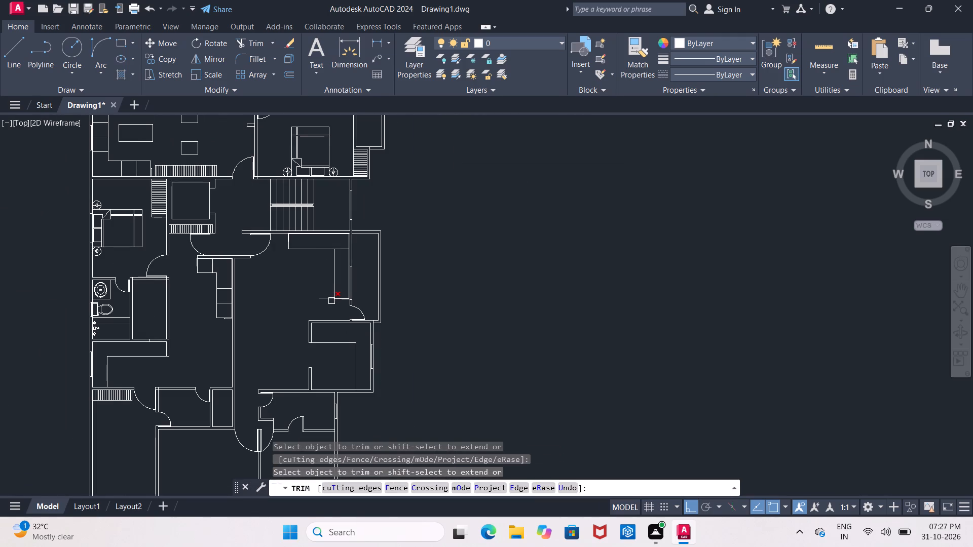
click(331, 301)
scroll(343, 257, up, 1)
click(336, 245)
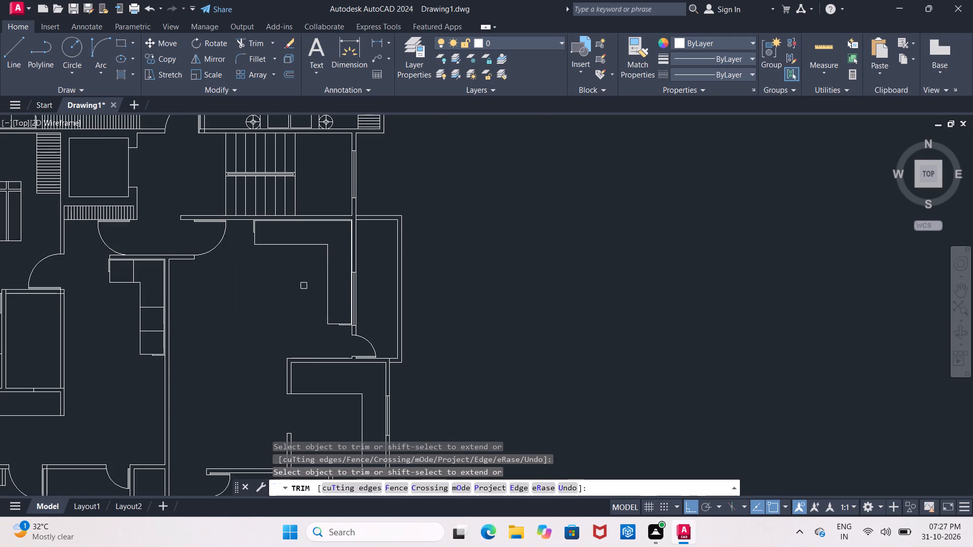
scroll(302, 288, up, 2)
key(Escape)
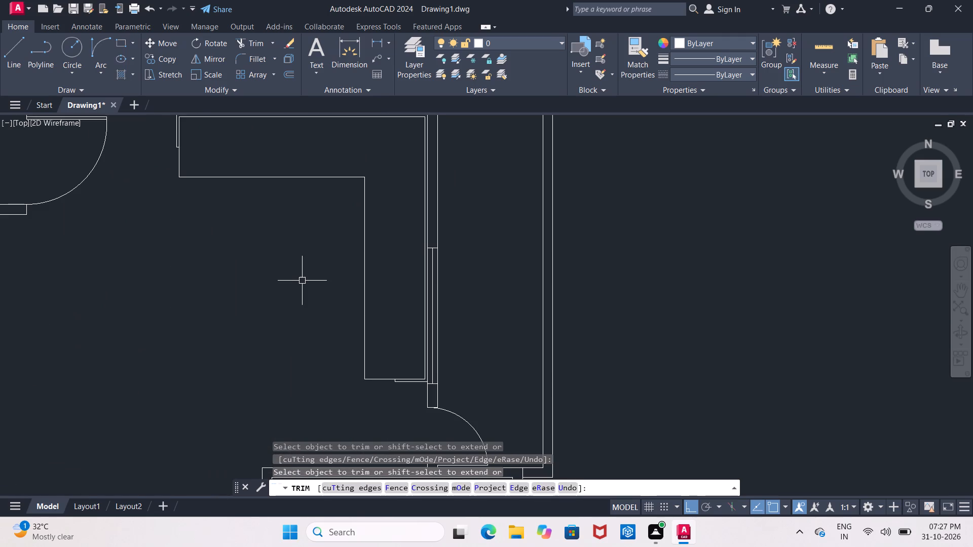
Offset the end line of the sofa's horizontal arm inward twice at 2' to mark the seat divisions.
key(o)
key(Return)
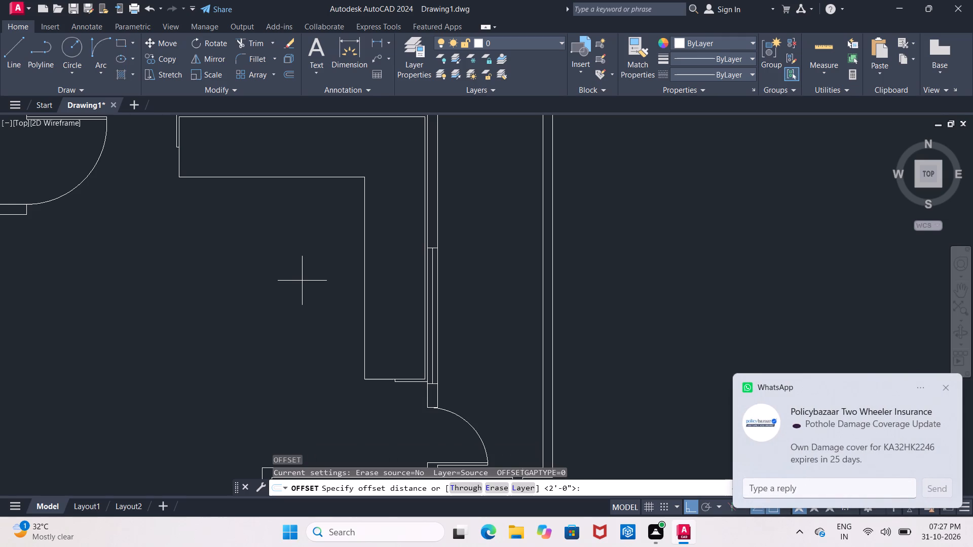
text(2')
key(Return)
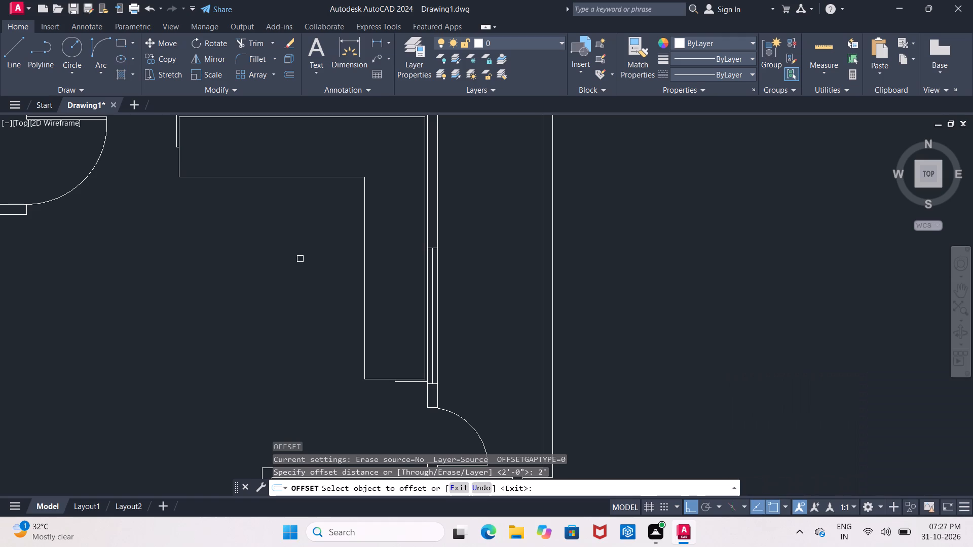
middle_drag(221, 208, 217, 265)
scroll(179, 232, up, 2)
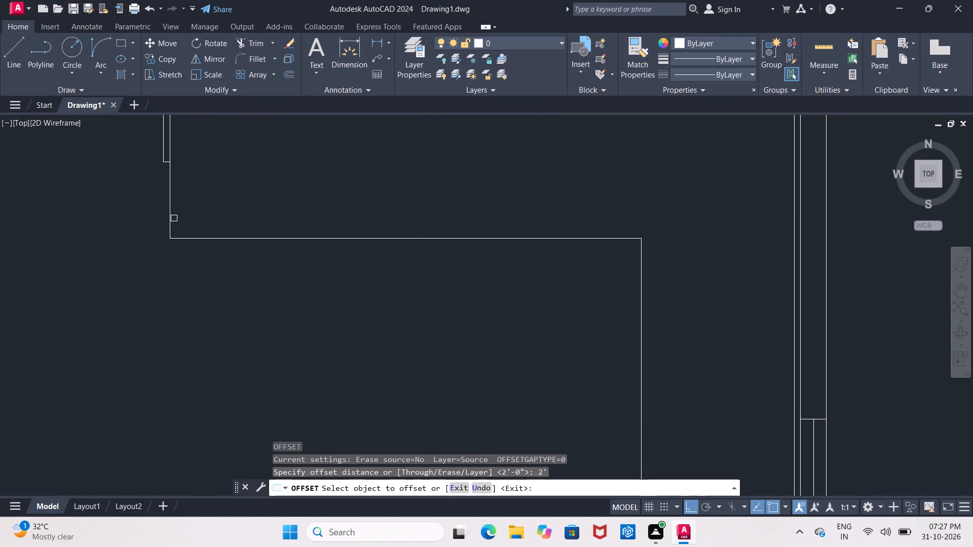
click(172, 218)
click(281, 211)
click(325, 213)
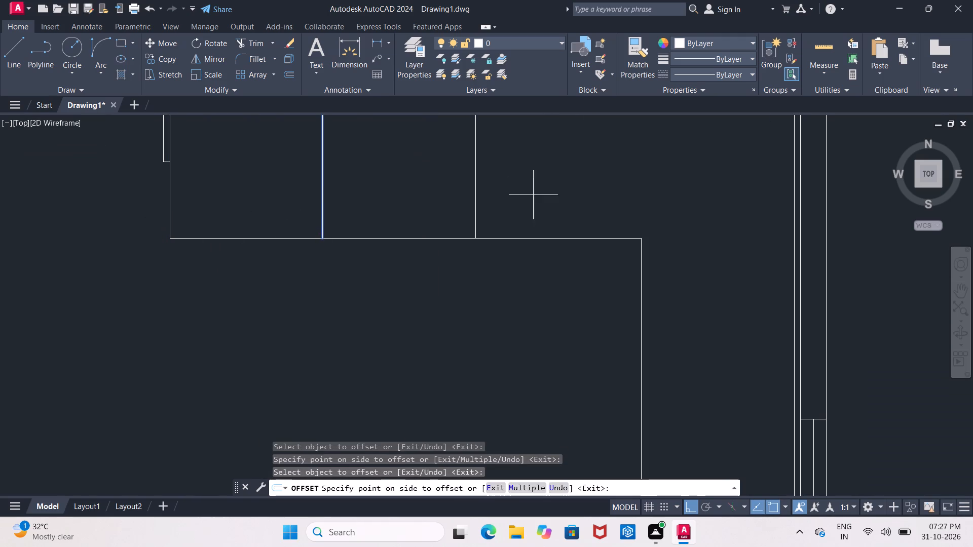
click(549, 194)
middle_drag(648, 193, 333, 208)
scroll(336, 212, down, 2)
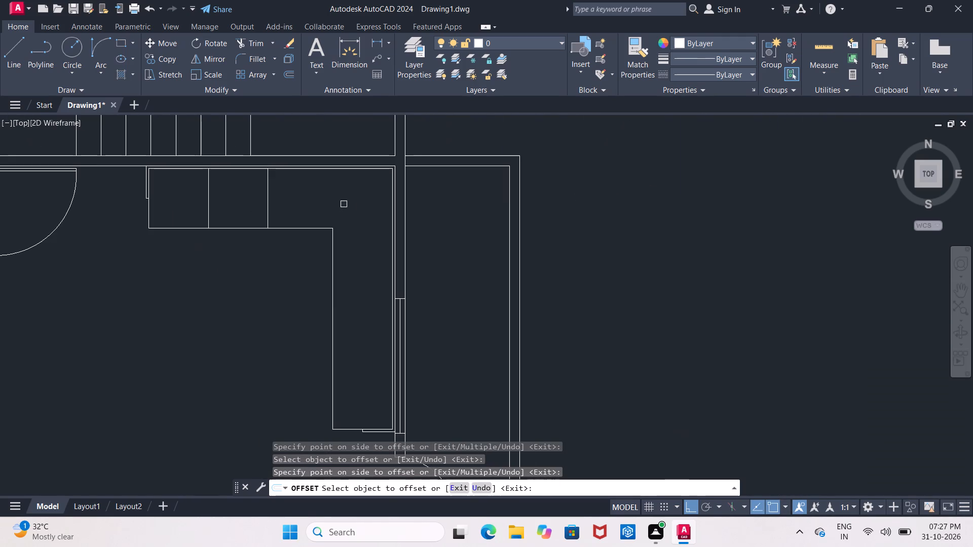
click(357, 171)
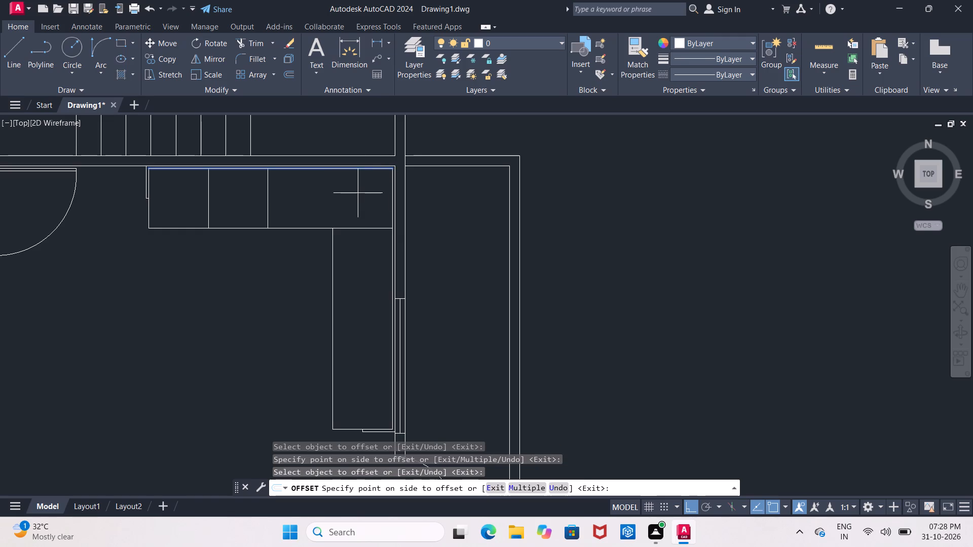
key(Escape)
Offset the bottom end line of the sofa's vertical arm upward three times at 2' to mark its seats.
key(o)
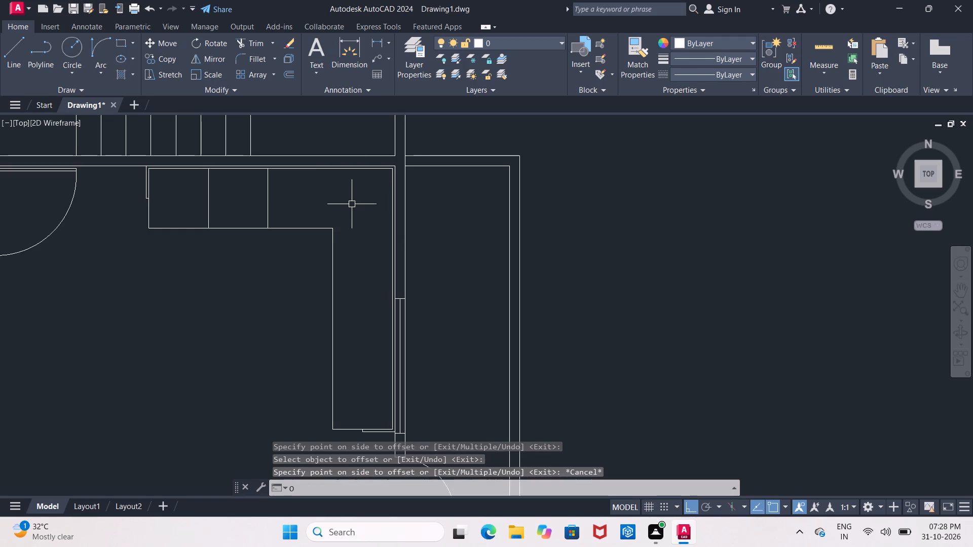
key(Return)
text(2')
key(Return)
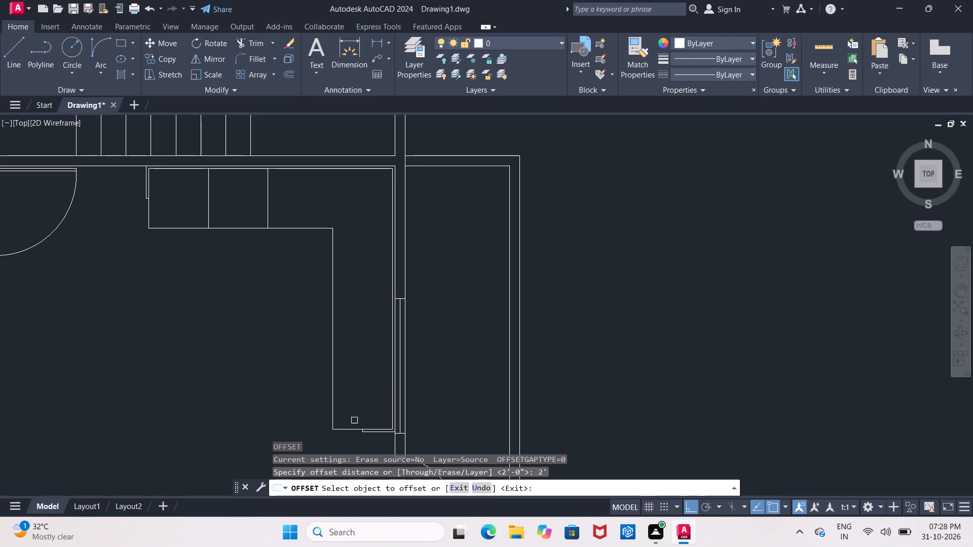
scroll(350, 424, up, 1)
middle_drag(350, 424, 338, 363)
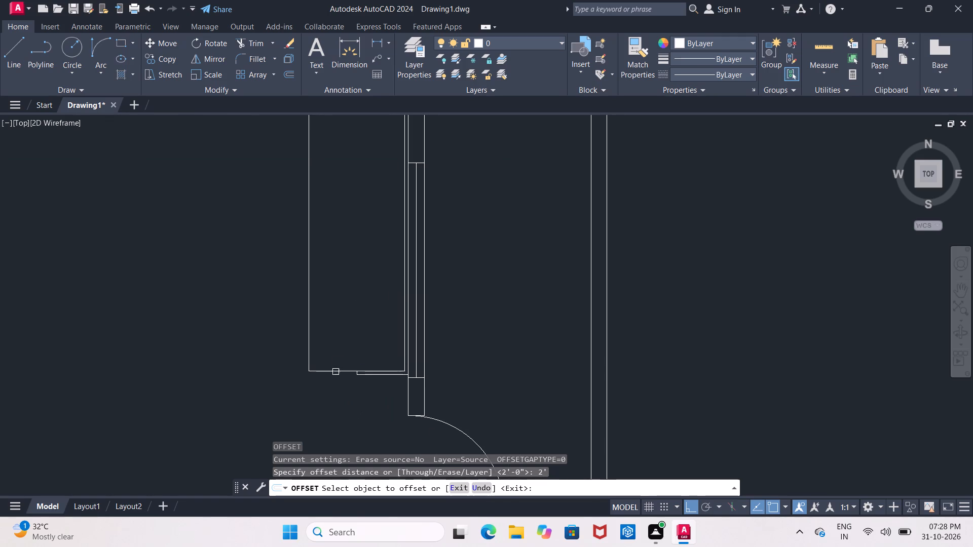
click(335, 371)
click(331, 319)
click(345, 277)
click(345, 235)
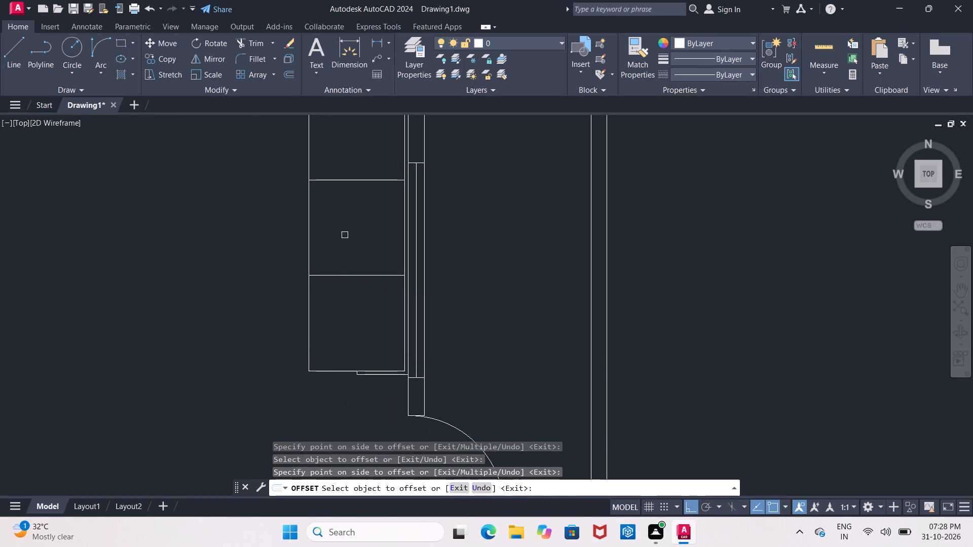
middle_drag(346, 237, 340, 379)
click(344, 322)
click(342, 280)
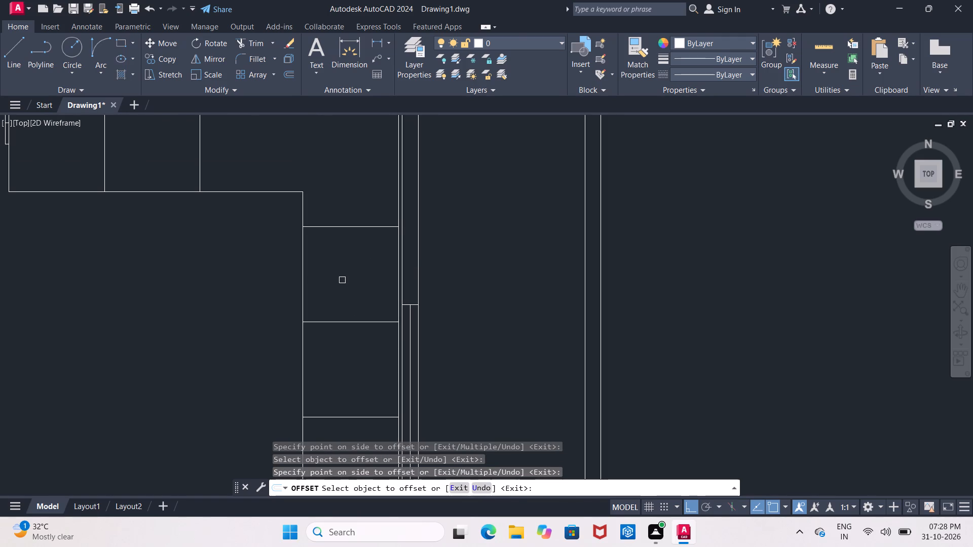
scroll(342, 280, down, 1)
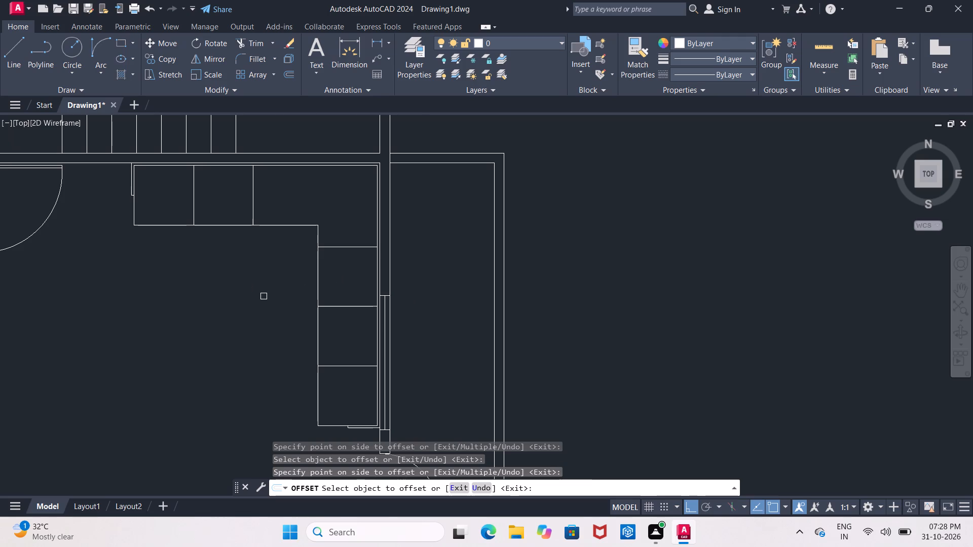
key(Escape)
Copy the stove and sink blocks from the upper flat's kitchen to the kitchen area of the lower-left flat.
scroll(276, 282, down, 2)
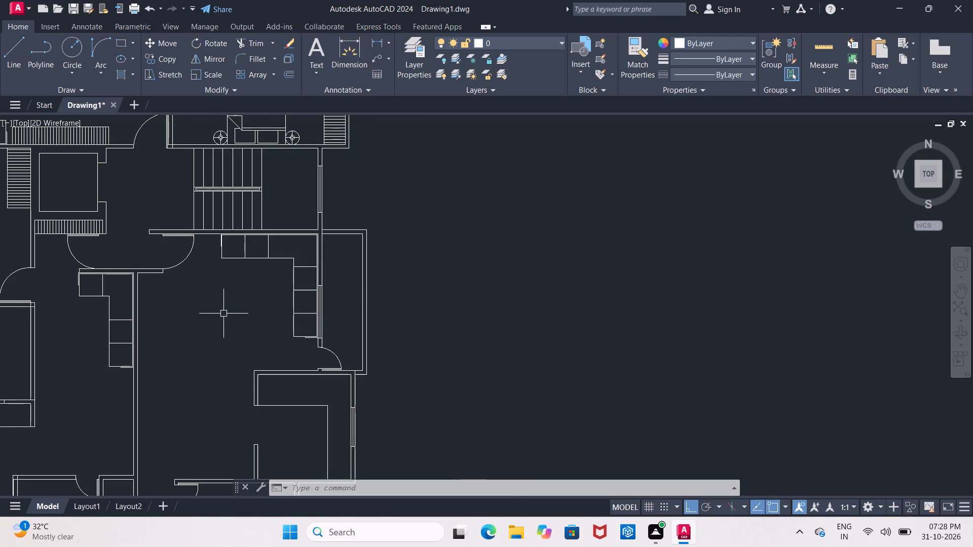
scroll(223, 314, down, 3)
scroll(161, 346, up, 2)
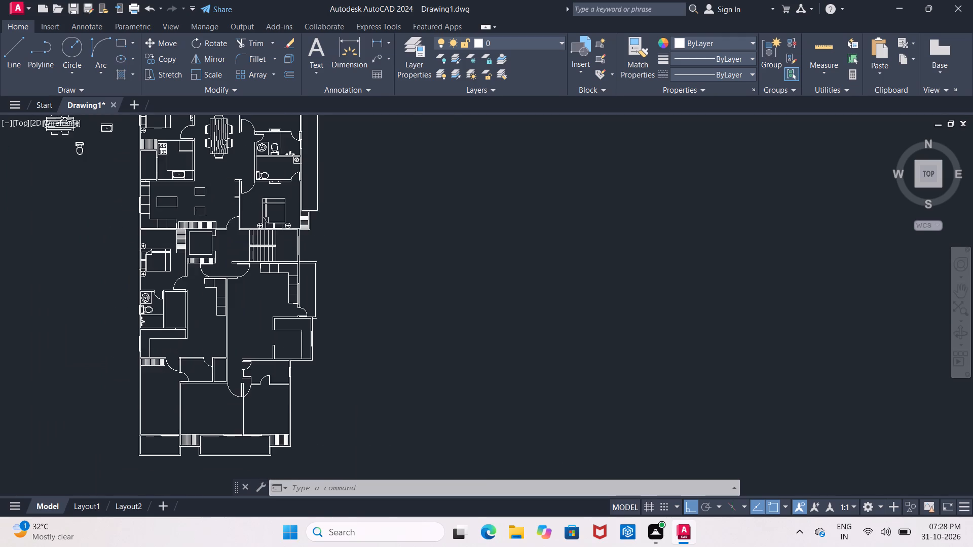
scroll(160, 346, up, 1)
middle_drag(129, 330, 180, 373)
scroll(180, 373, down, 1)
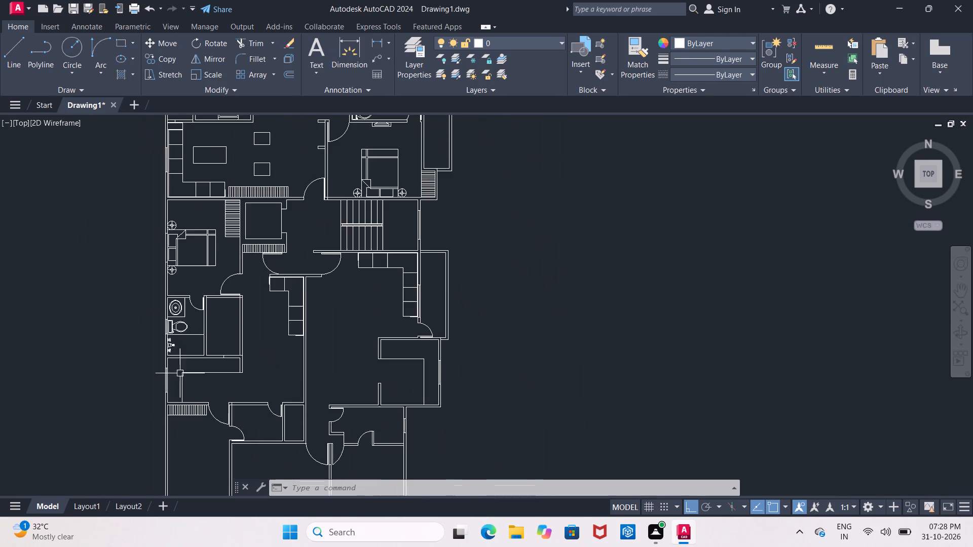
scroll(175, 359, down, 1)
middle_drag(130, 261, 146, 337)
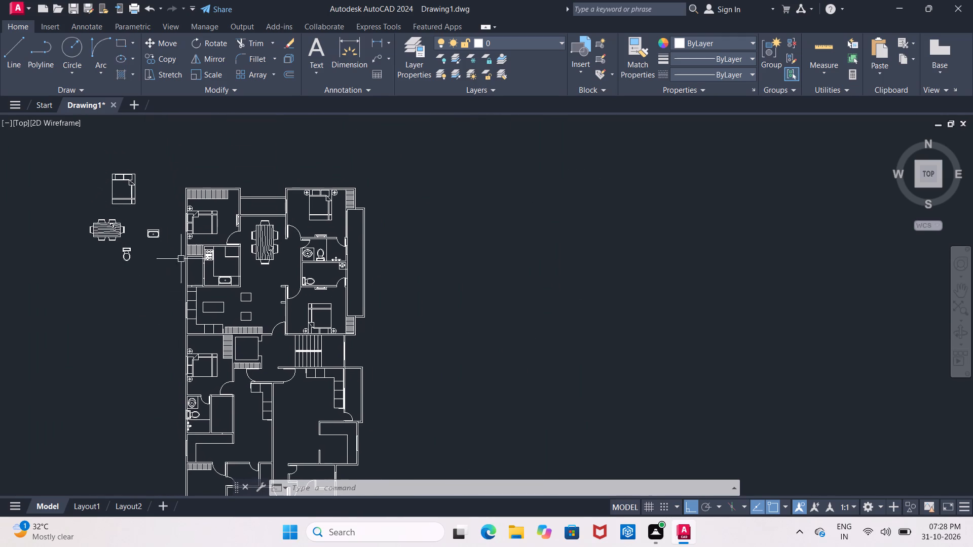
scroll(206, 255, up, 4)
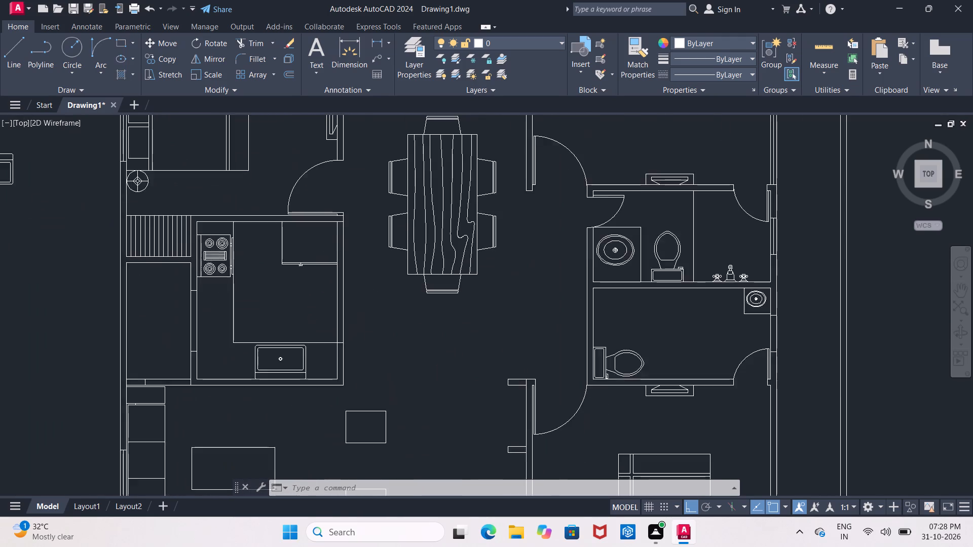
click(213, 287)
click(286, 415)
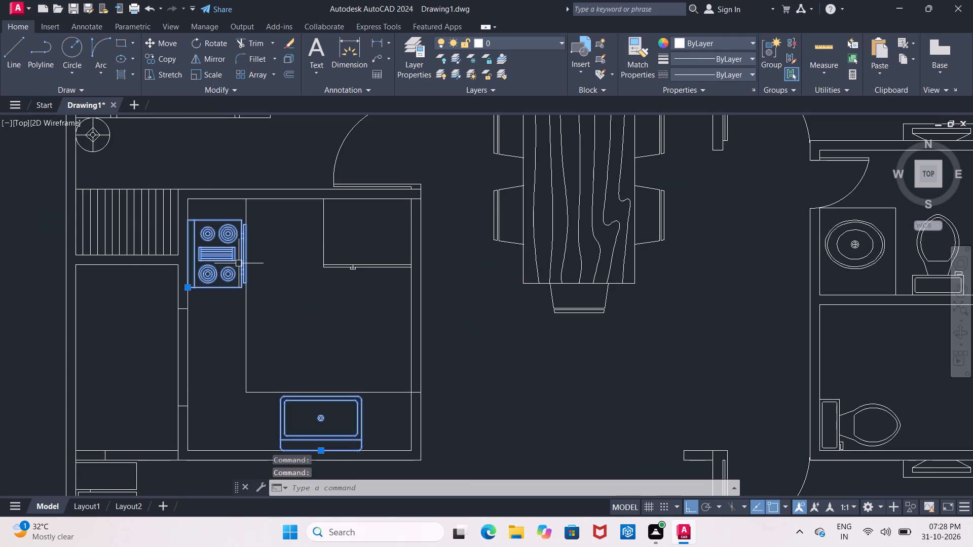
click(167, 61)
click(307, 299)
scroll(304, 299, down, 2)
middle_drag(296, 286, 229, 134)
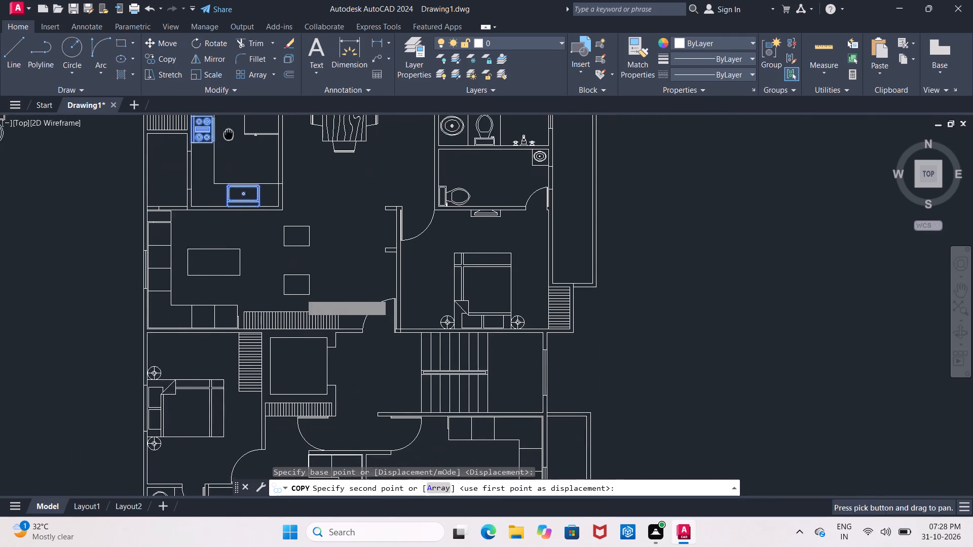
scroll(268, 244, down, 4)
scroll(259, 299, up, 3)
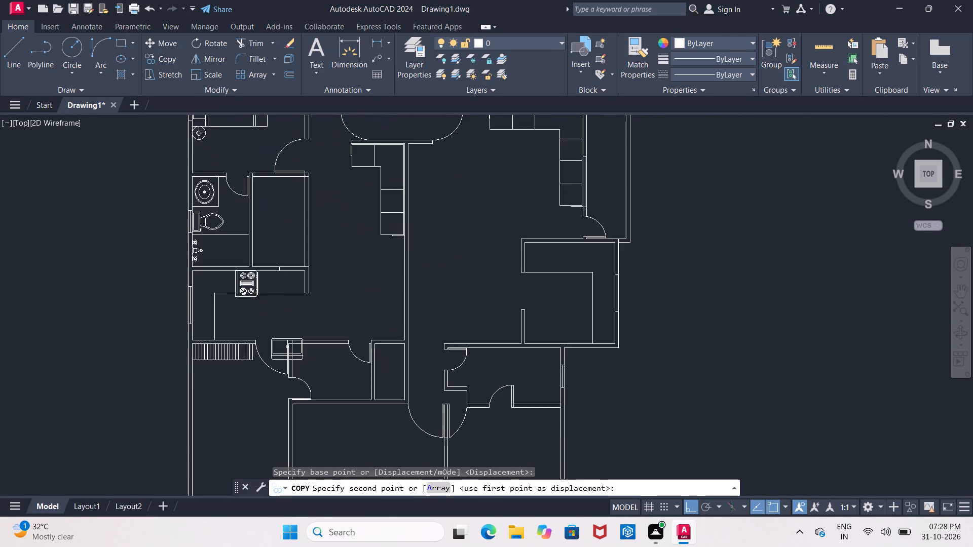
scroll(252, 301, up, 2)
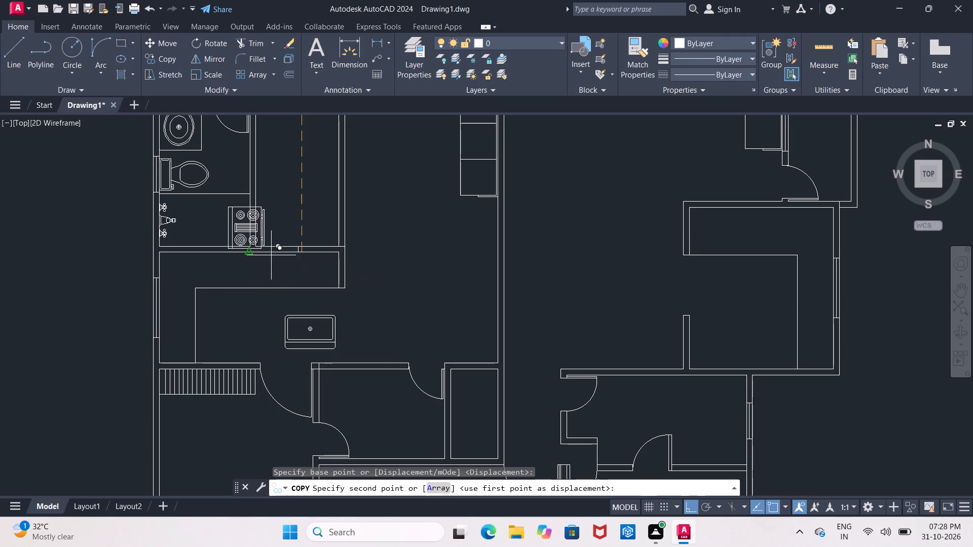
click(266, 241)
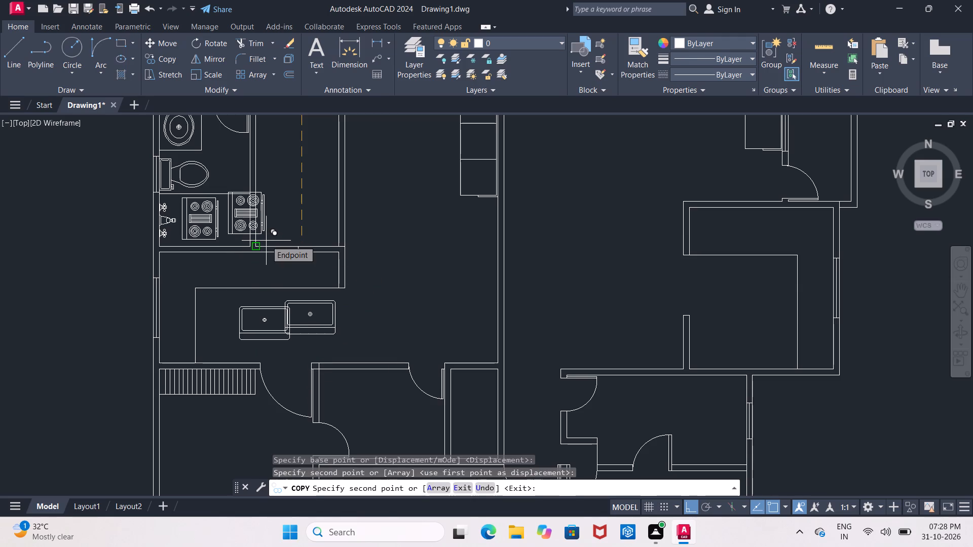
key(Escape)
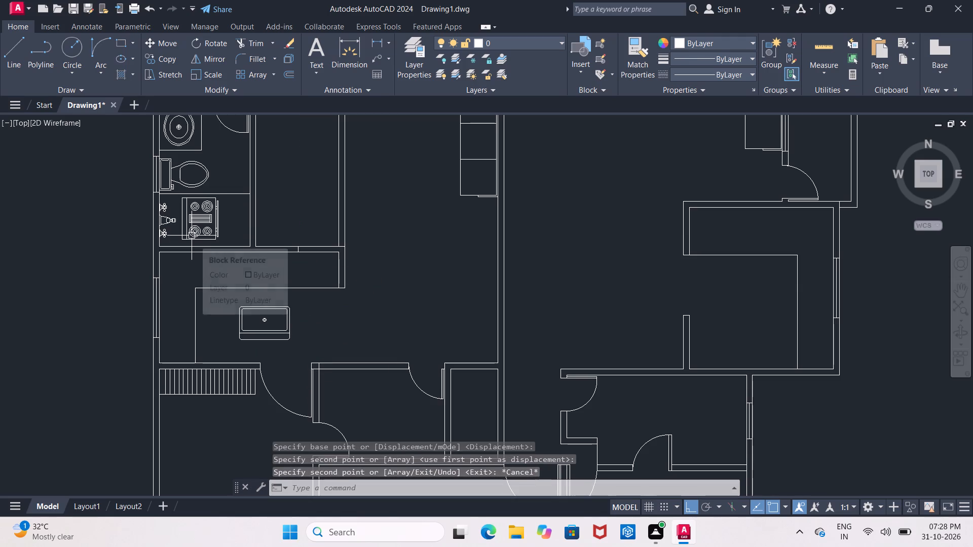
Move the copied stove with Ortho off onto the lower-left kitchen's side counter, its back centred against the window in the outer wall.
click(192, 236)
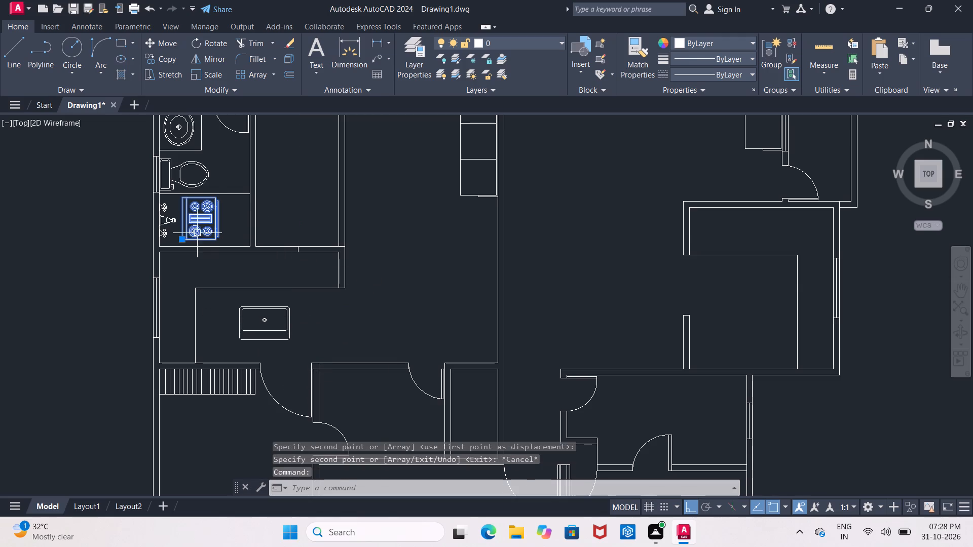
click(168, 46)
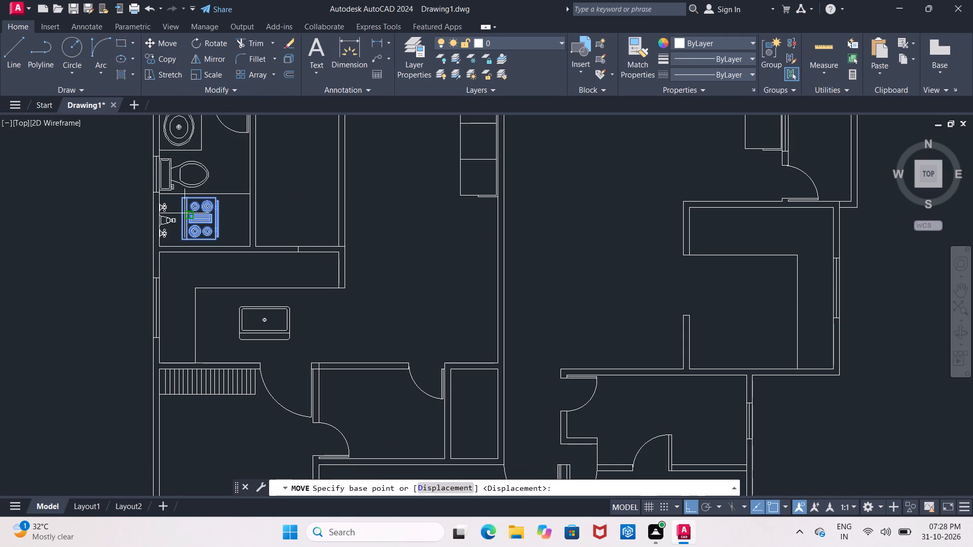
click(179, 221)
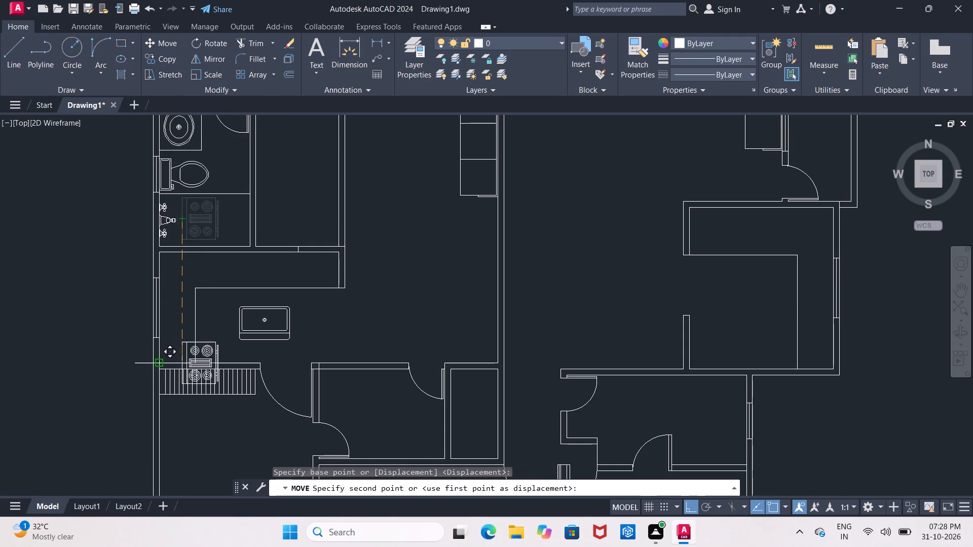
click(688, 507)
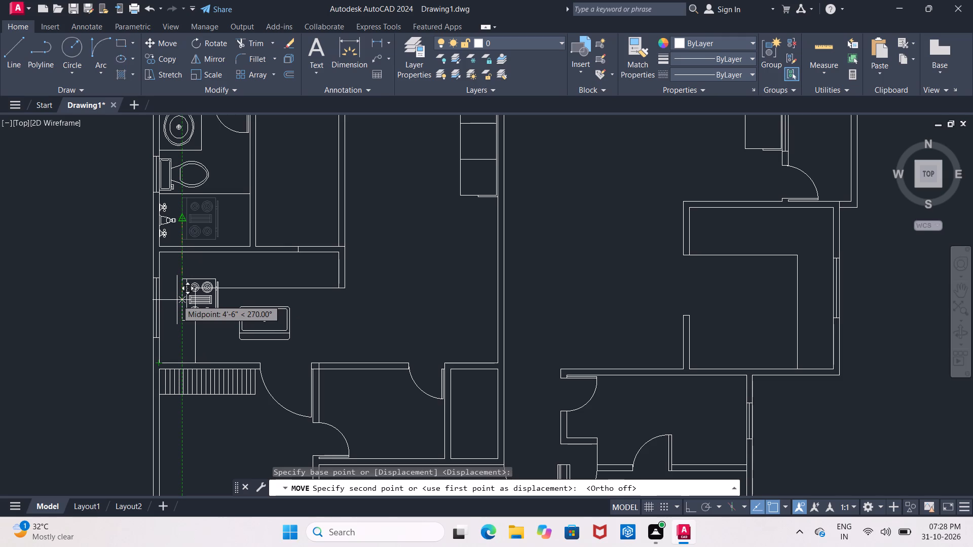
scroll(151, 312, up, 4)
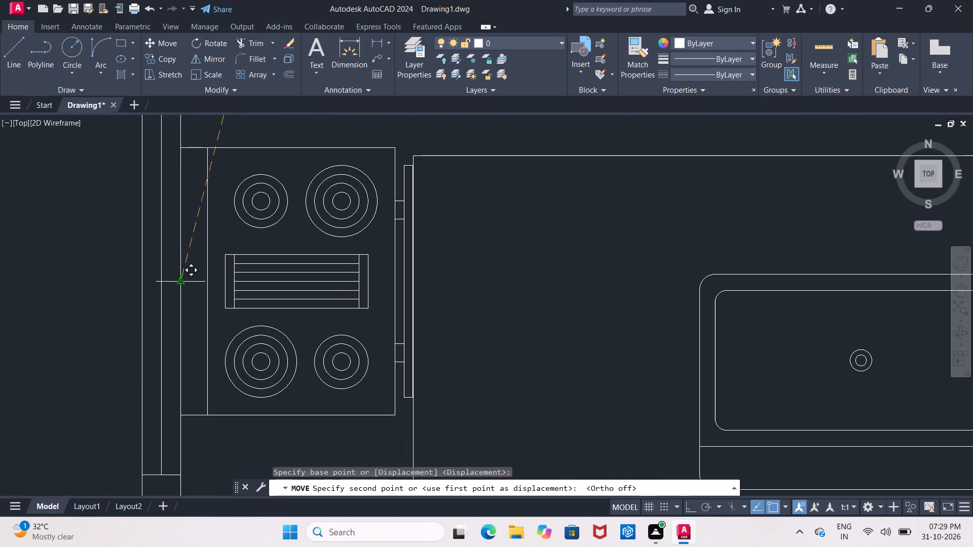
click(180, 284)
scroll(180, 287, down, 2)
scroll(293, 300, down, 1)
middle_drag(293, 300, 248, 290)
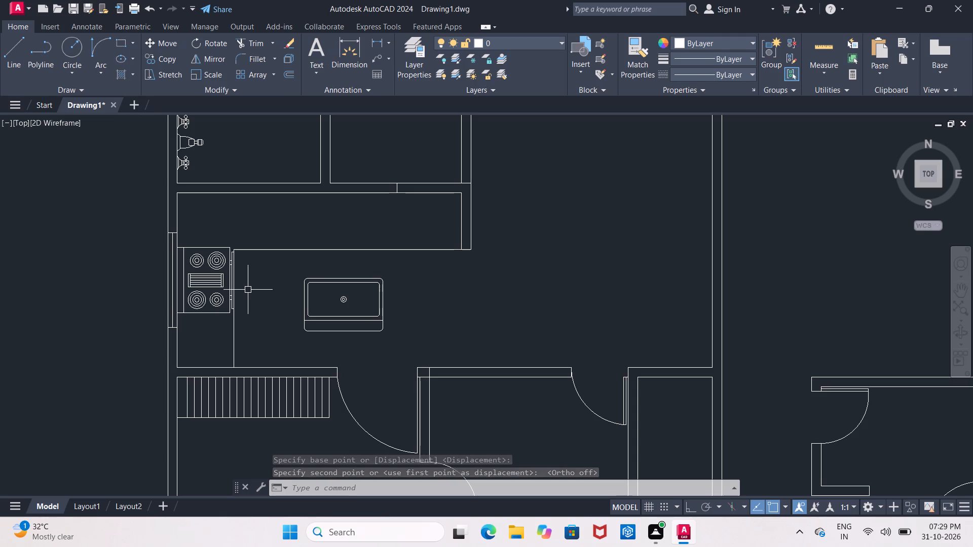
Rotate the copied kitchen sink 180° about the upper-right corner of its basin.
click(303, 294)
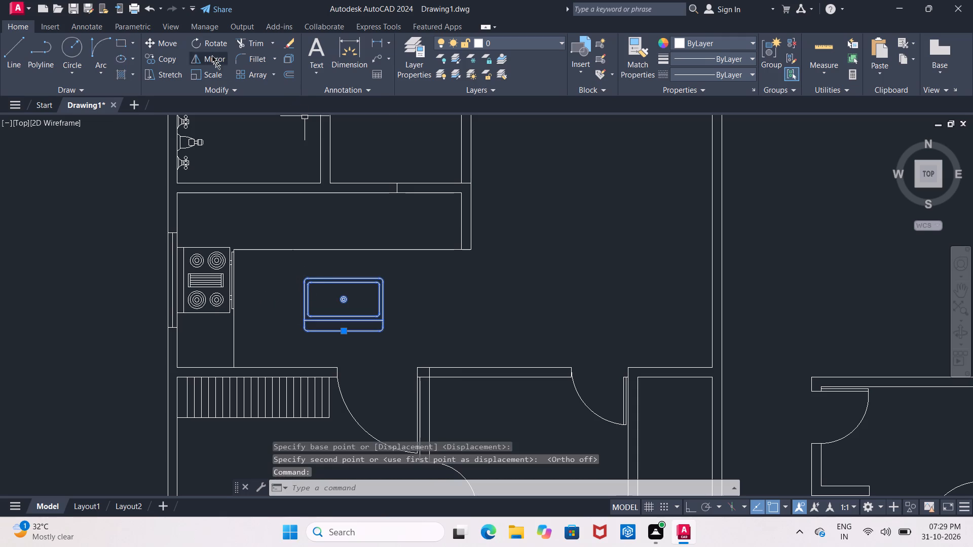
click(208, 47)
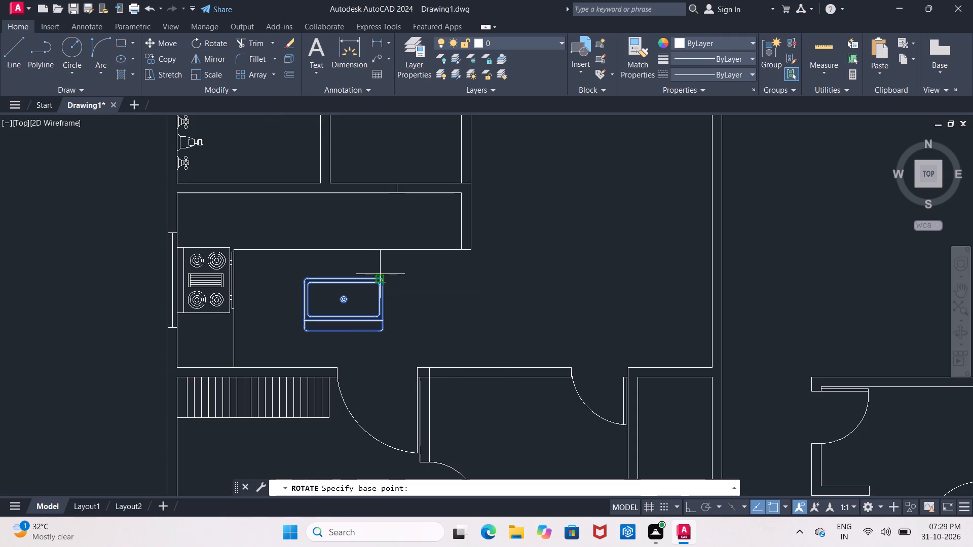
click(381, 276)
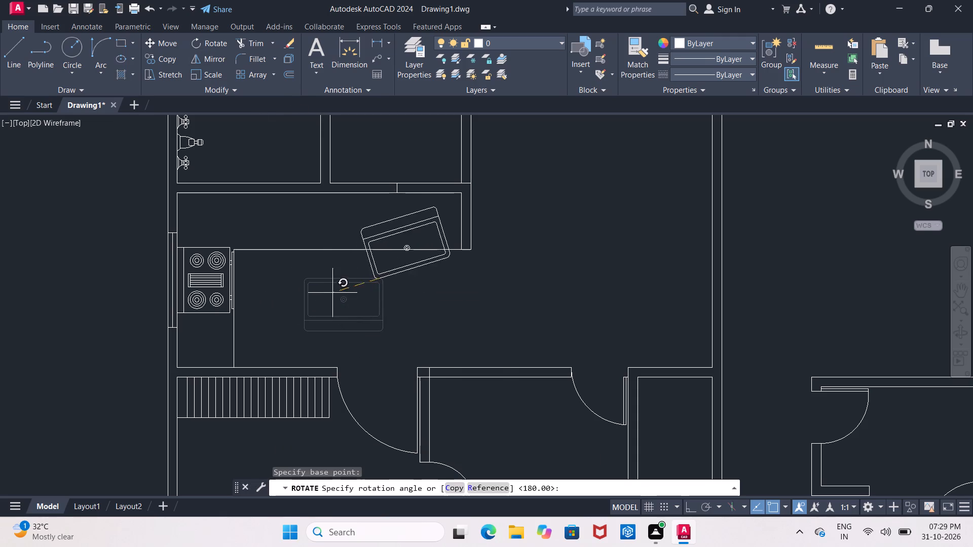
click(309, 278)
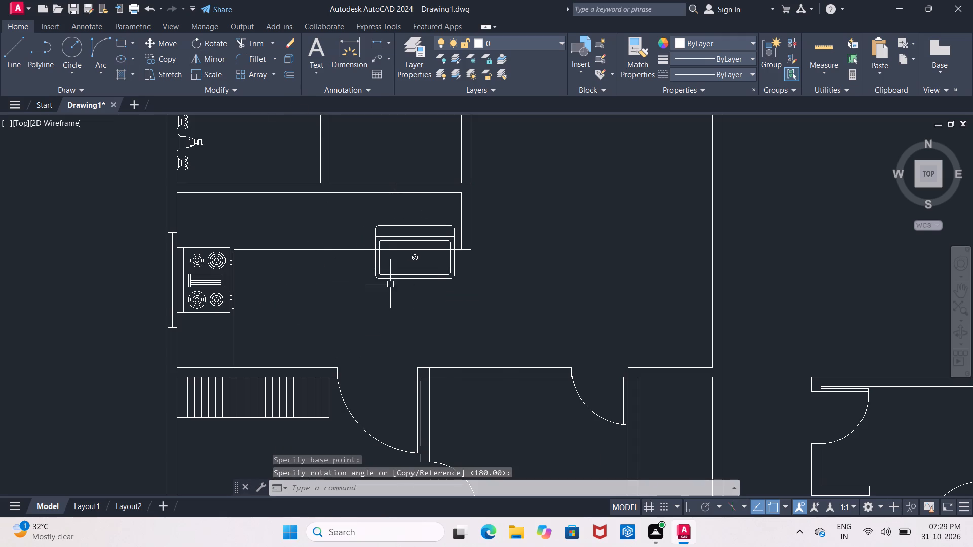
Move the rotated sink onto the kitchen's upper counter, near its right end, with its back edge flush against the wall.
click(426, 274)
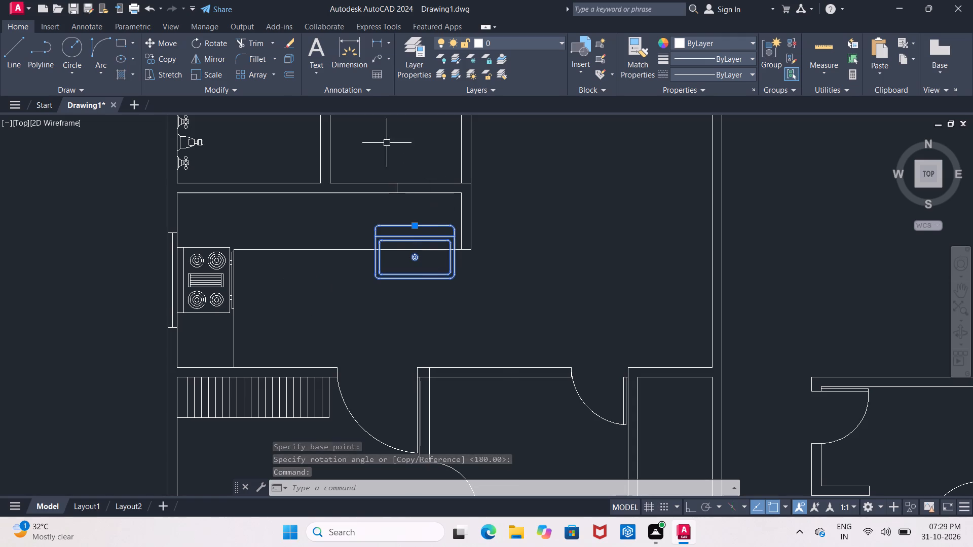
click(169, 46)
click(621, 332)
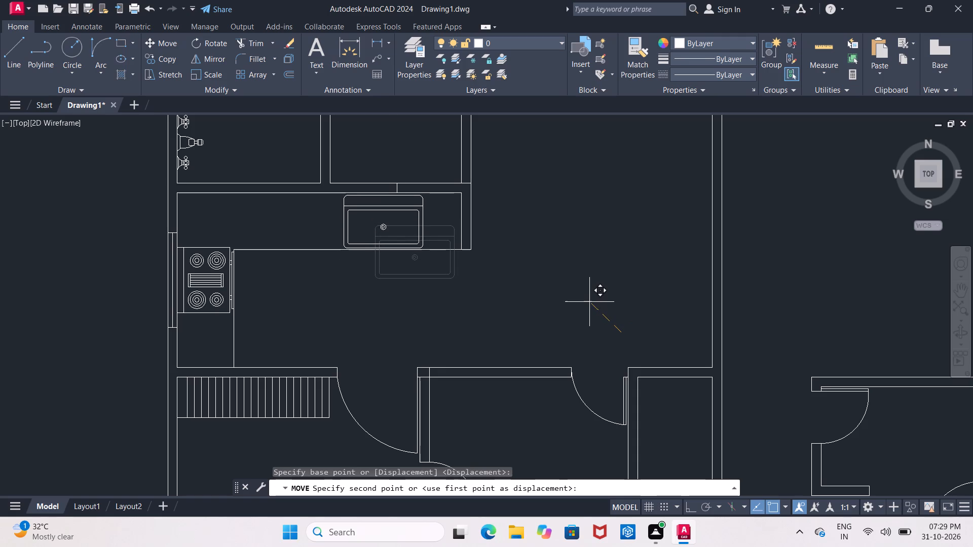
click(590, 300)
scroll(430, 211, up, 1)
scroll(346, 192, up, 1)
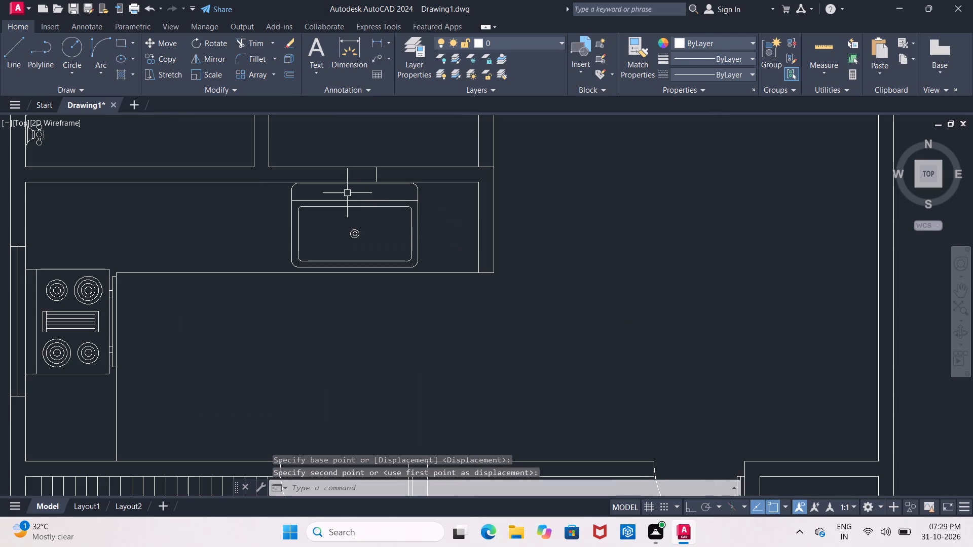
scroll(341, 191, up, 2)
middle_drag(294, 181, 285, 275)
click(287, 260)
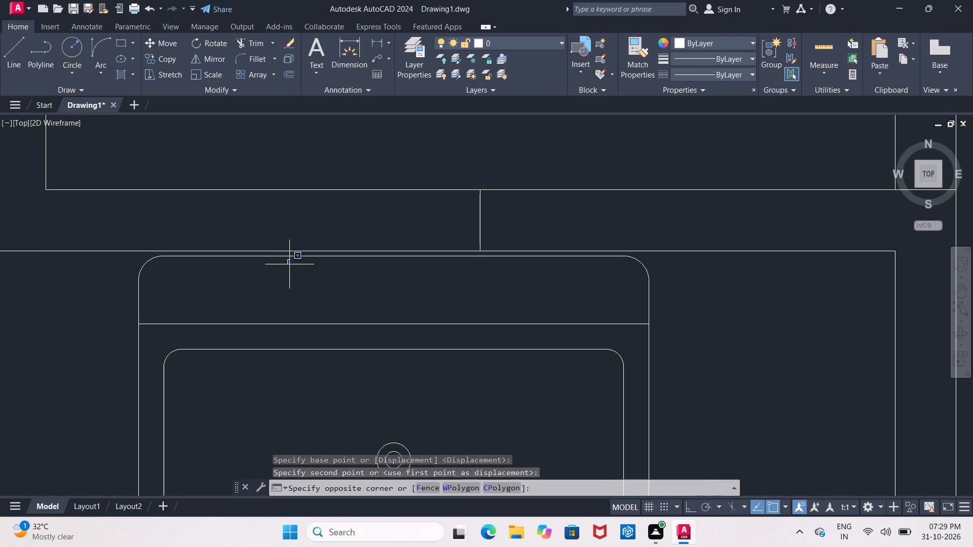
click(283, 253)
click(166, 47)
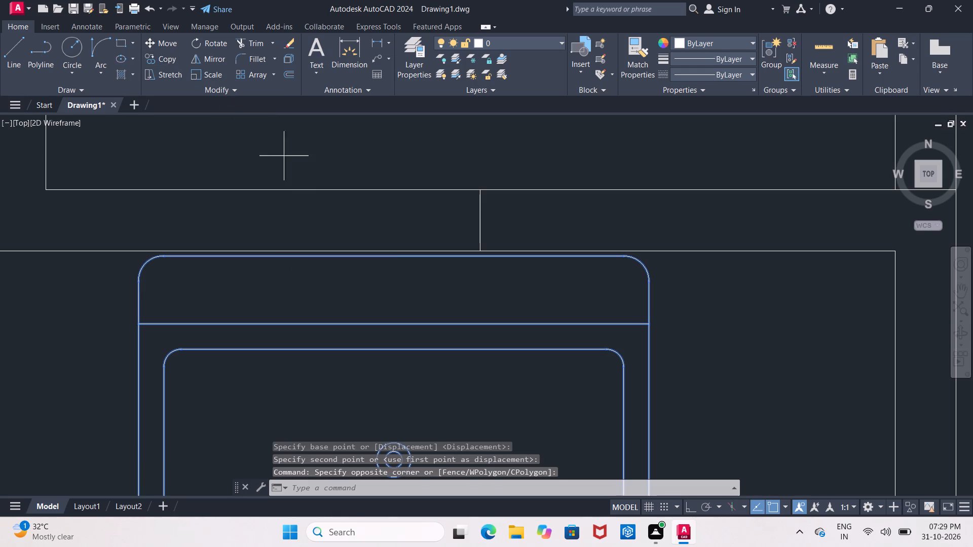
click(773, 352)
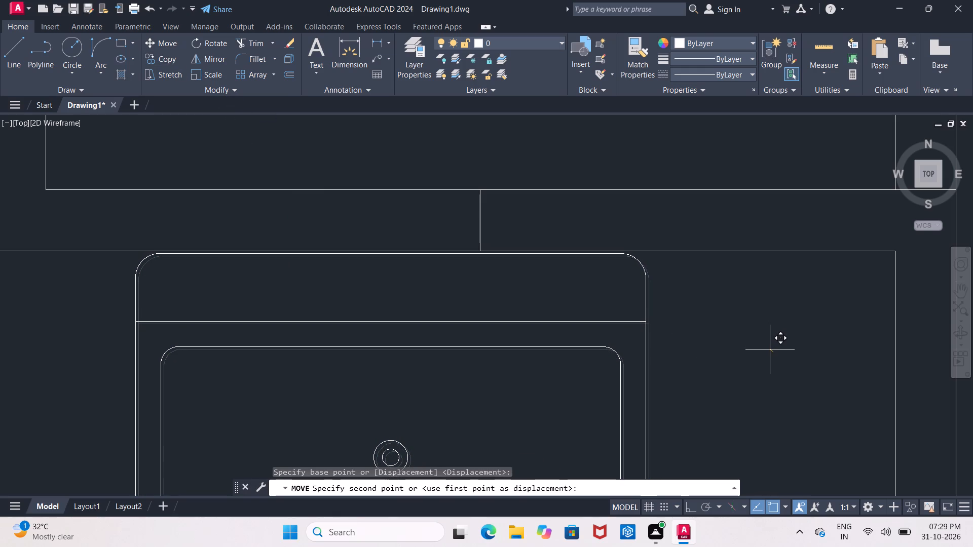
click(769, 347)
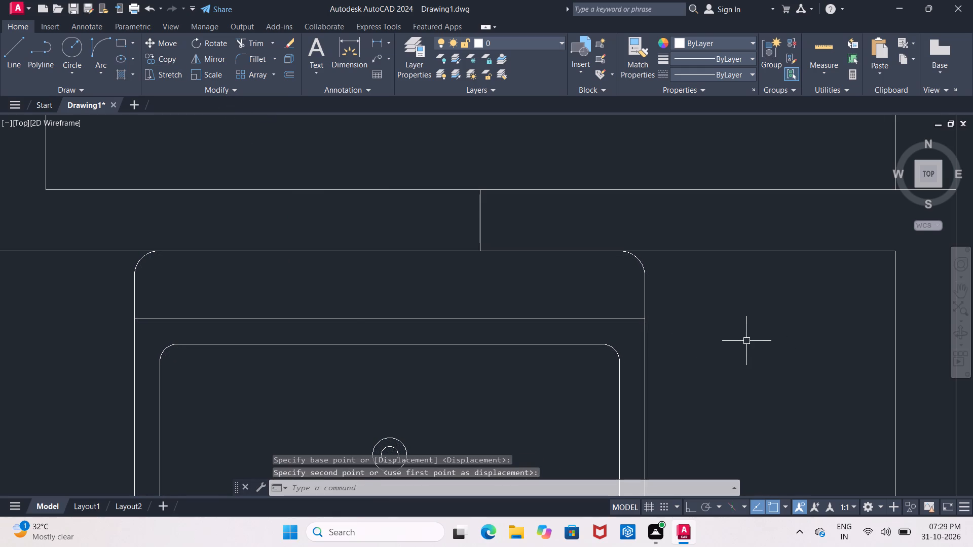
Copy the six-seat dining table block from outside the plan into the open area beside the lower-left flat's kitchen.
scroll(745, 340, down, 3)
middle_drag(746, 355, 572, 278)
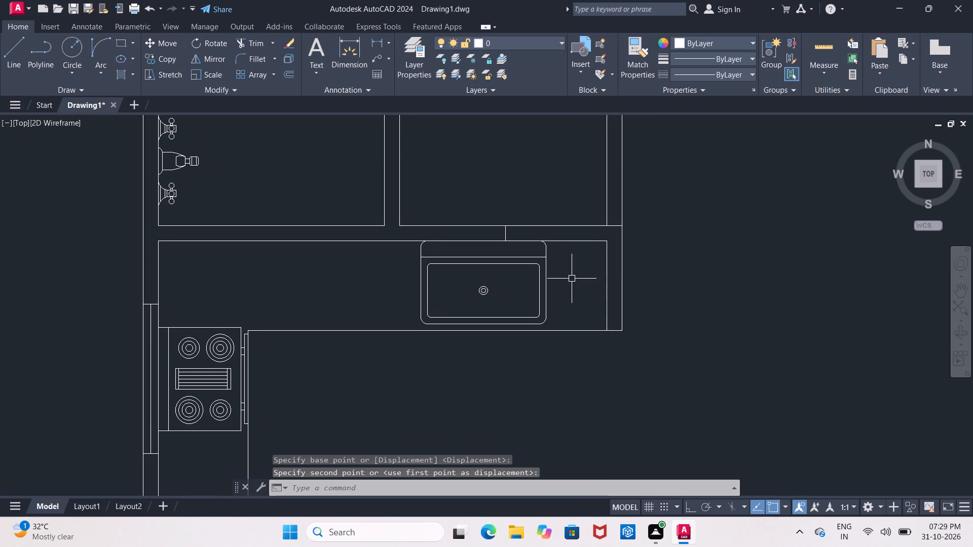
scroll(566, 275, down, 2)
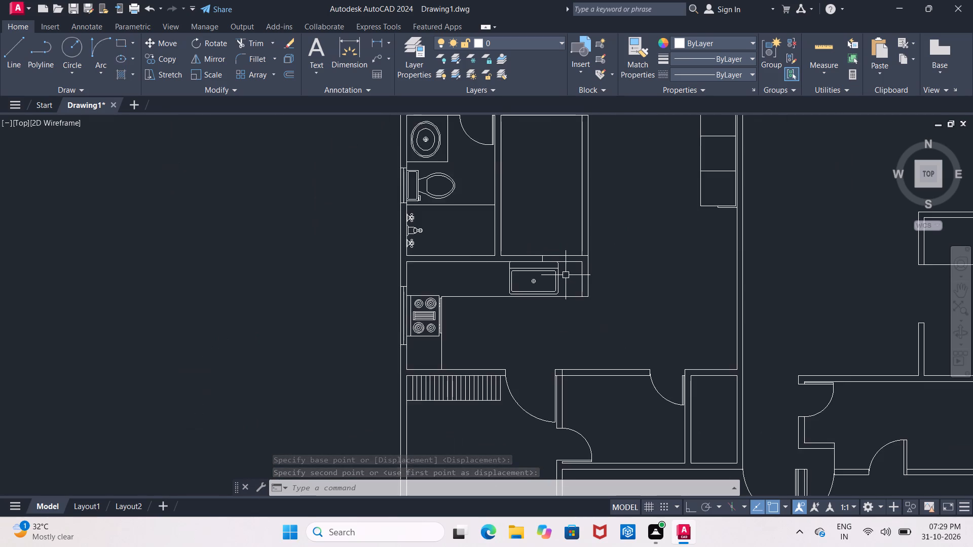
scroll(565, 275, down, 1)
scroll(641, 295, down, 1)
middle_drag(641, 295, 557, 232)
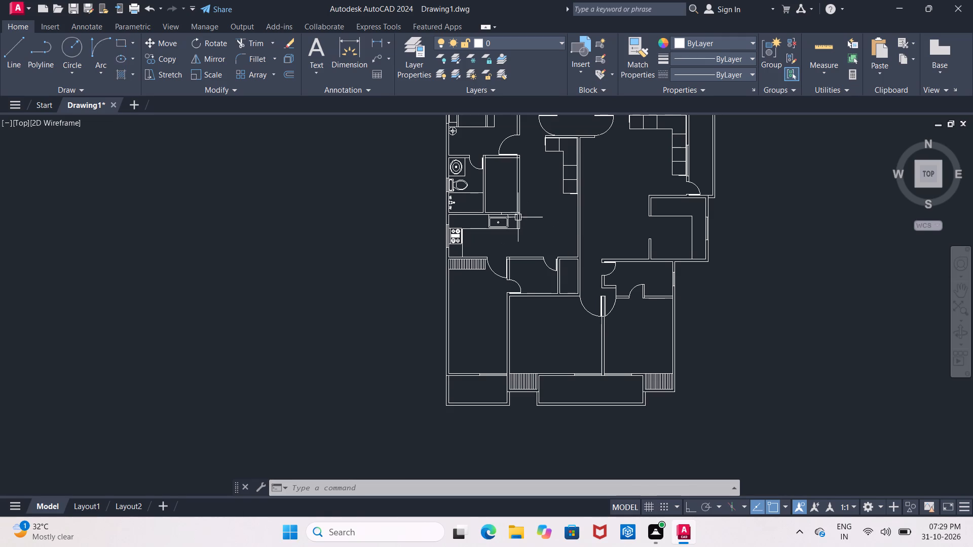
middle_drag(534, 220, 481, 230)
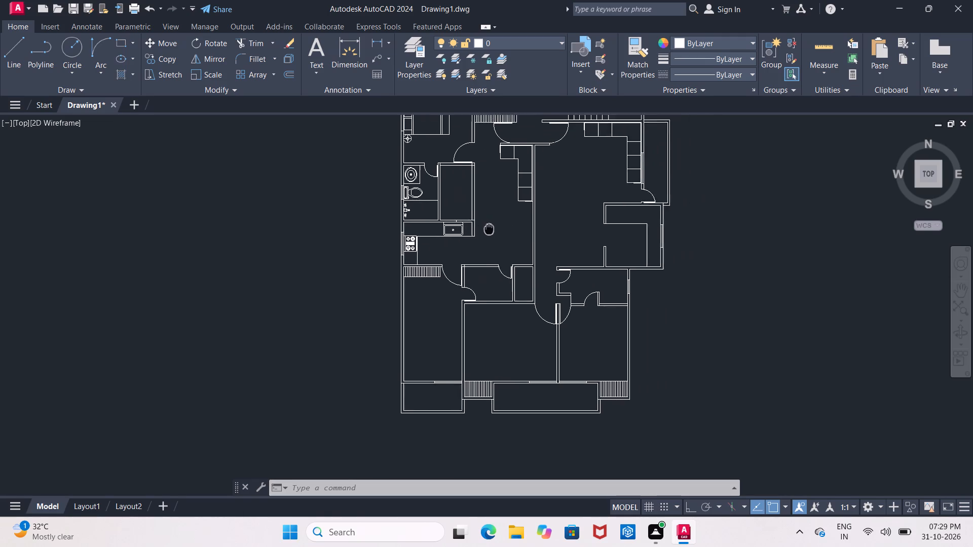
middle_drag(481, 230, 321, 325)
scroll(321, 325, down, 2)
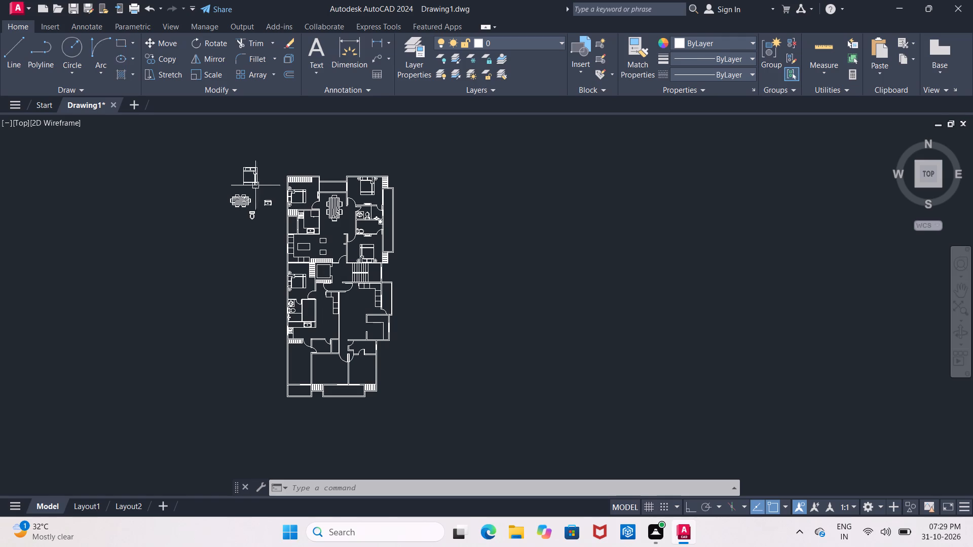
click(232, 203)
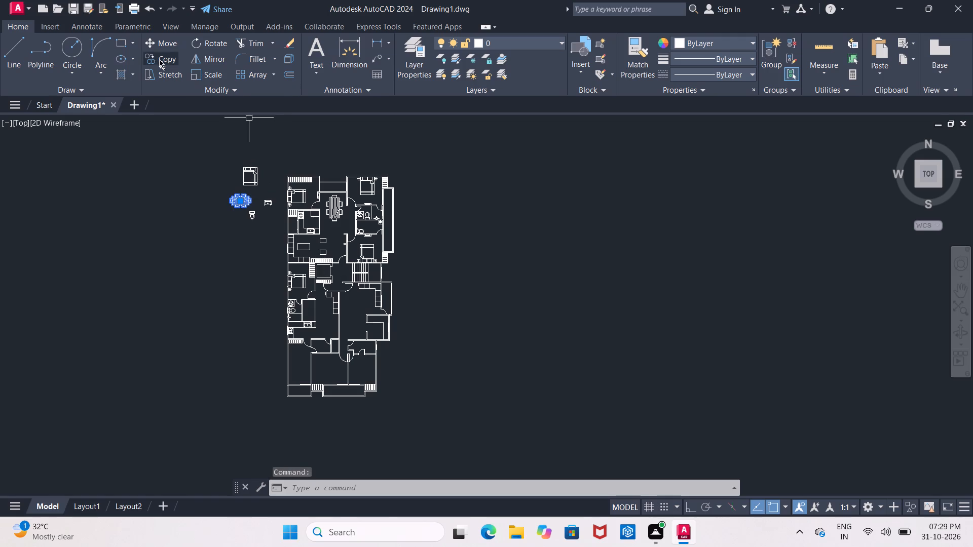
click(159, 56)
click(243, 202)
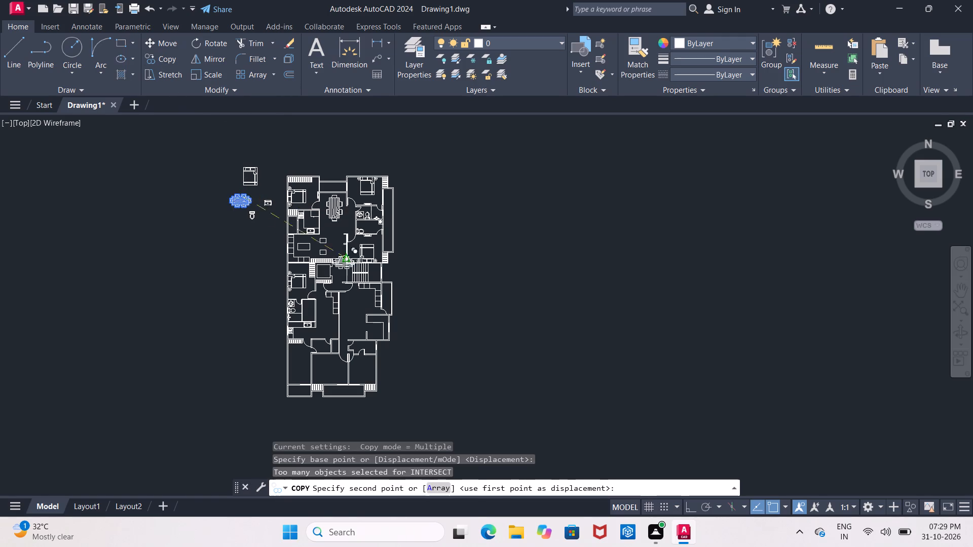
scroll(334, 329, up, 3)
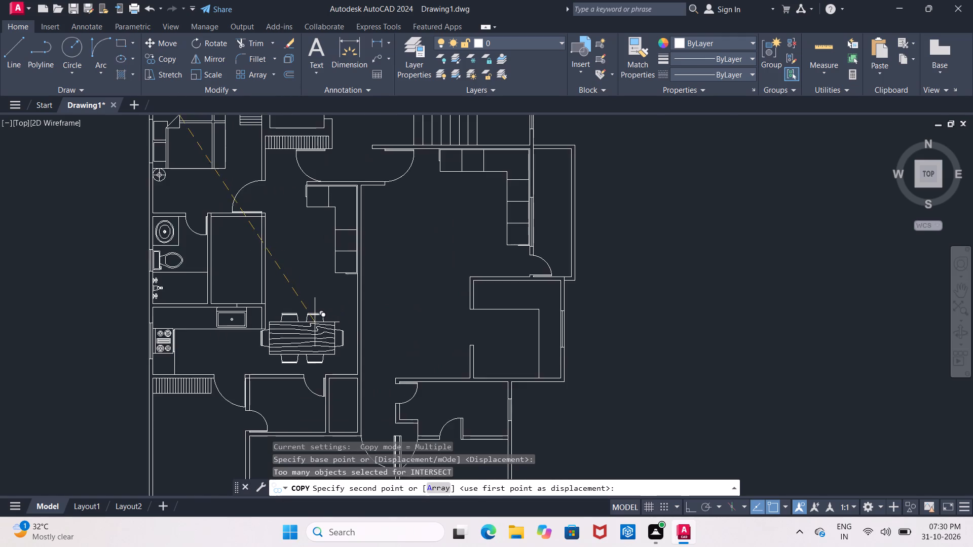
scroll(315, 322, up, 3)
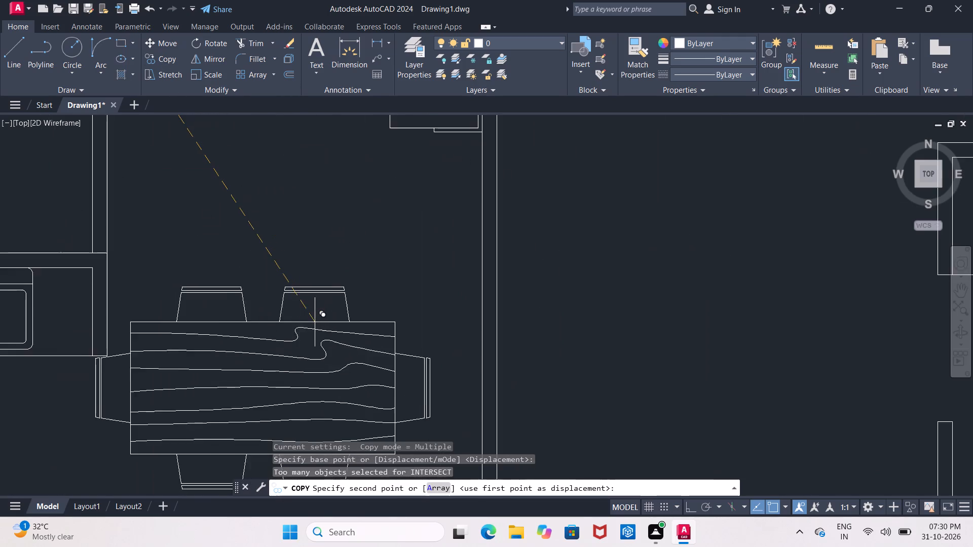
scroll(319, 328, down, 1)
middle_drag(325, 319, 307, 187)
click(321, 195)
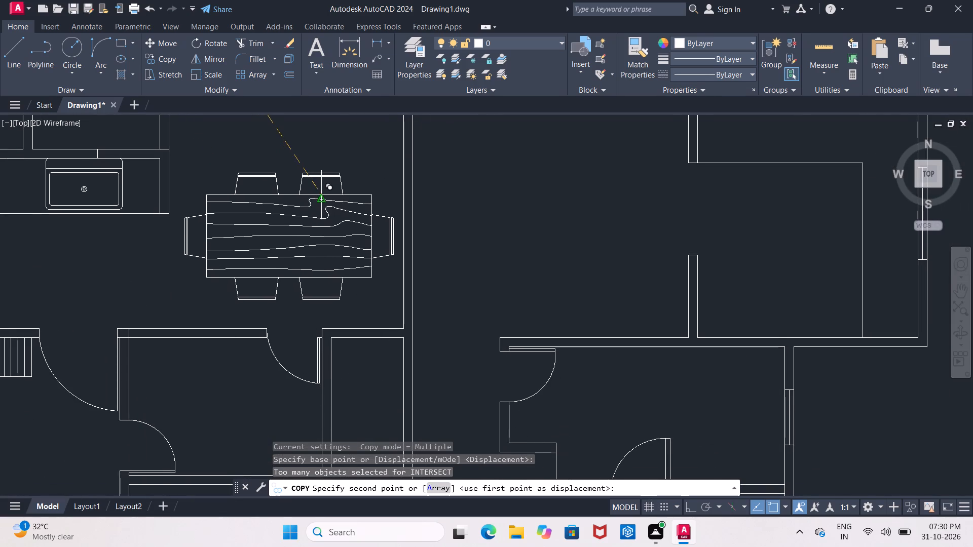
key(Escape)
Scale the copied dining set down to roughly three quarters of its size about the tabletop's upper-left corner.
scroll(321, 209, down, 2)
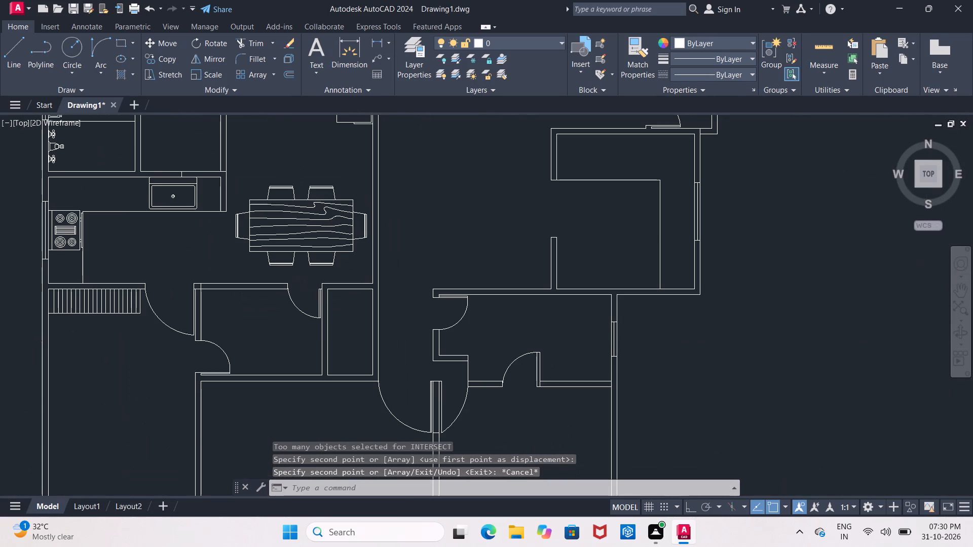
middle_drag(321, 209, 295, 257)
click(279, 256)
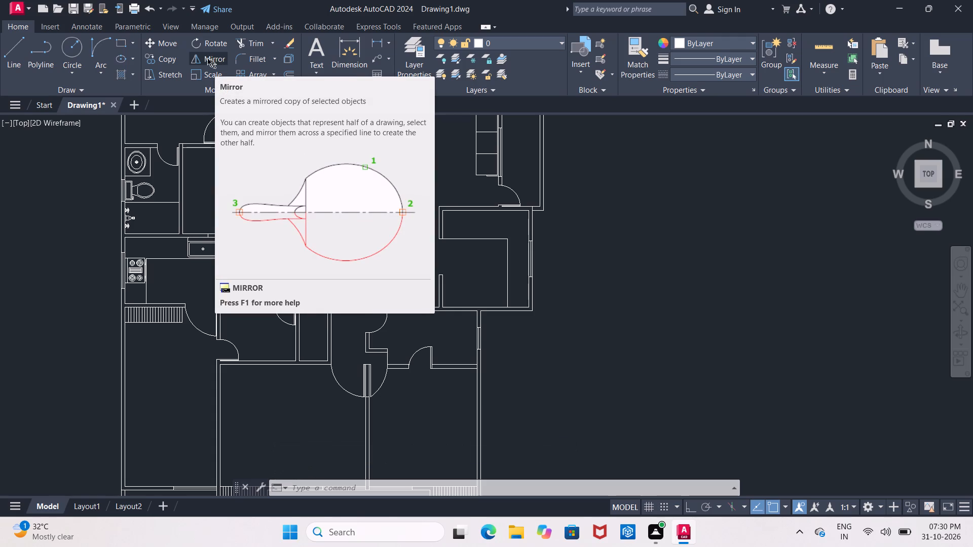
click(197, 71)
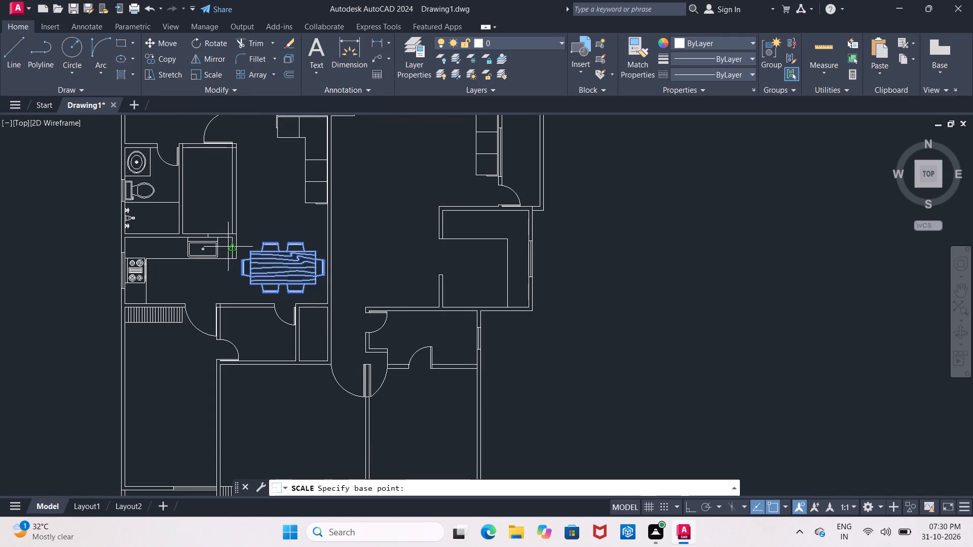
scroll(261, 237, up, 1)
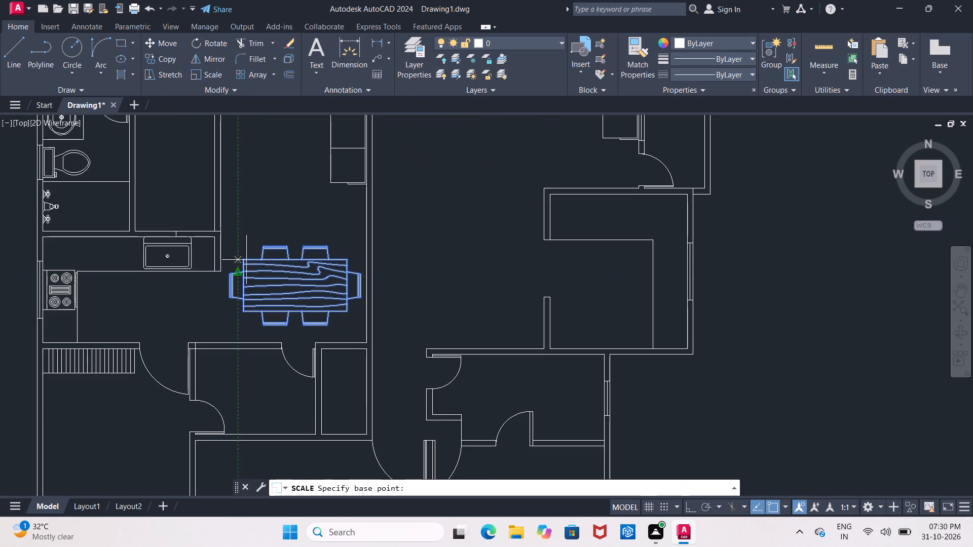
click(244, 259)
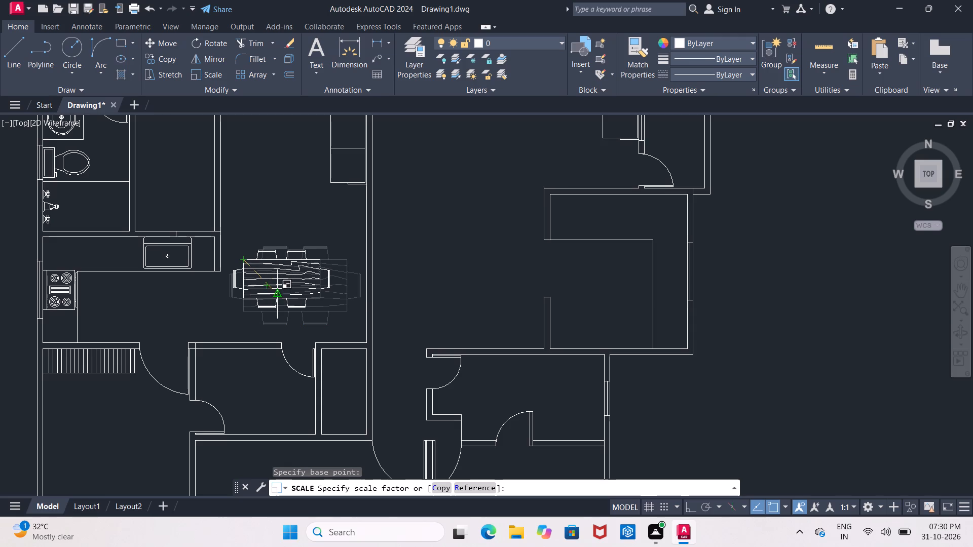
click(281, 296)
Move the scaled dining set slightly right, closer to the wall separating the two lower flats.
click(280, 287)
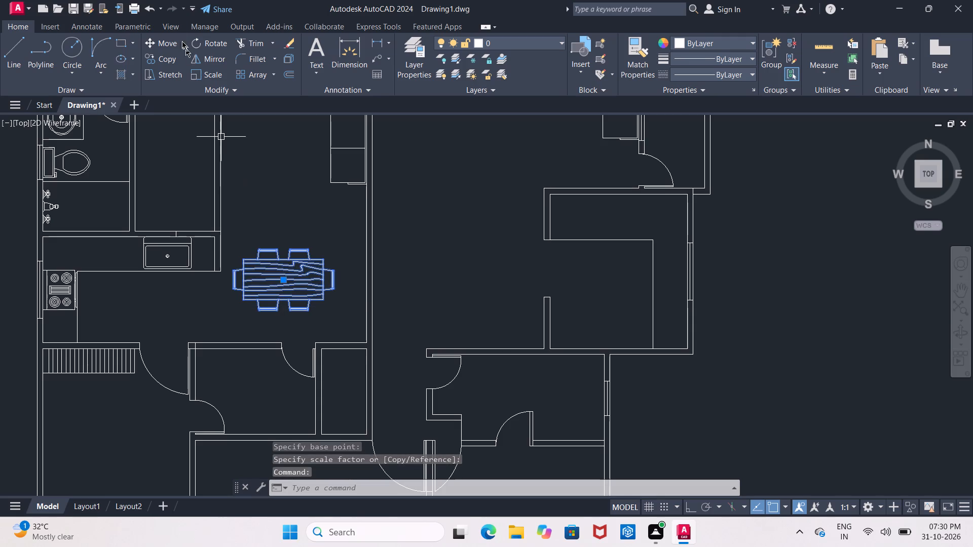
click(158, 37)
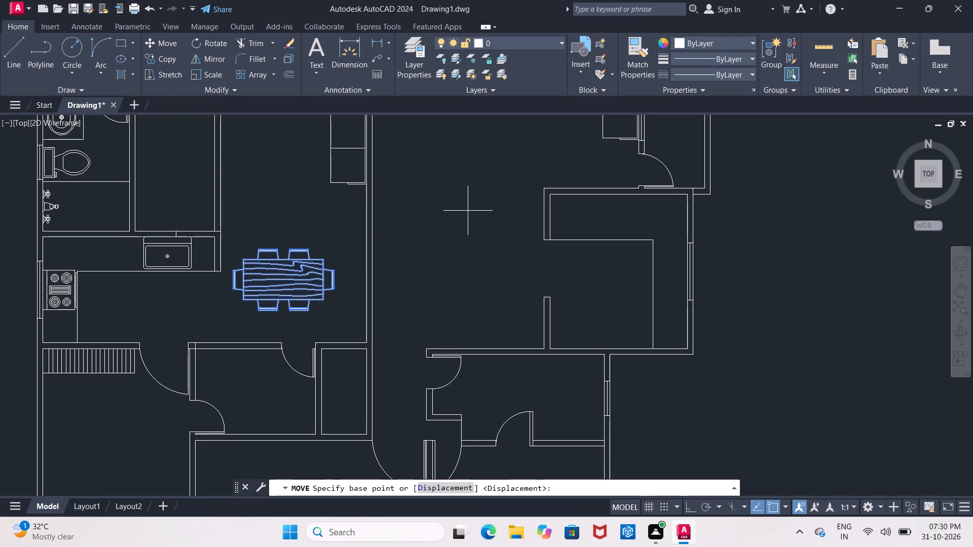
click(468, 211)
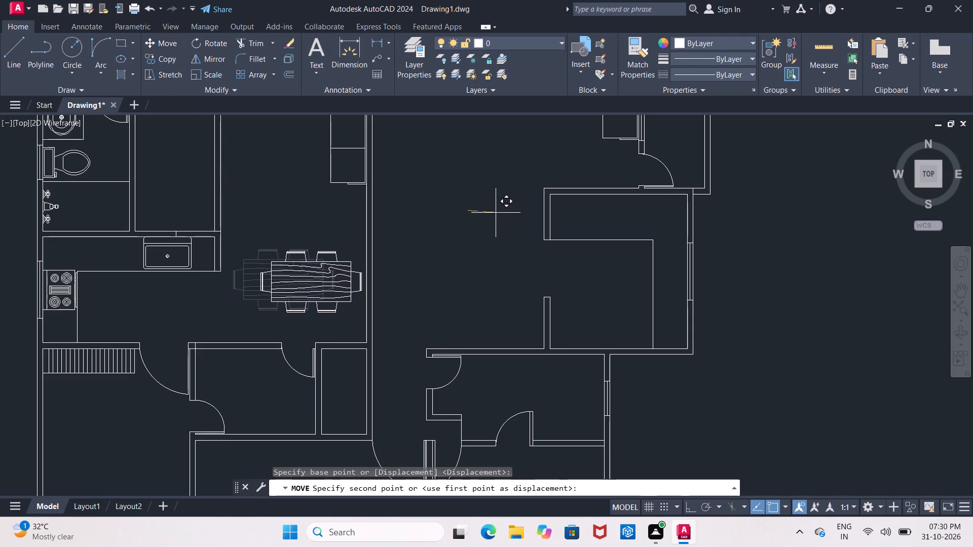
click(496, 212)
Copy the oval washbasin from the bathroom above the kitchen into the small bathroom below the dining area.
scroll(474, 213, down, 1)
middle_drag(471, 228, 416, 187)
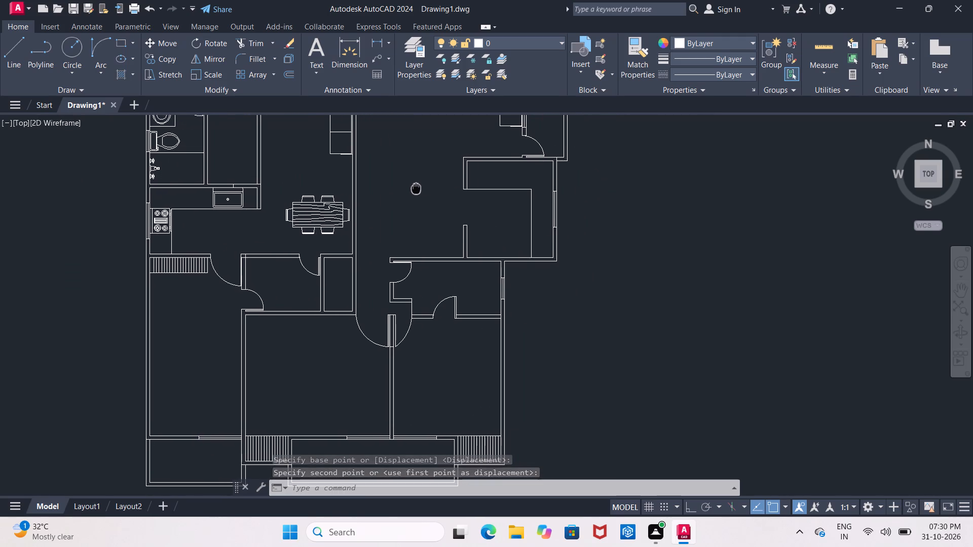
middle_drag(416, 187, 409, 199)
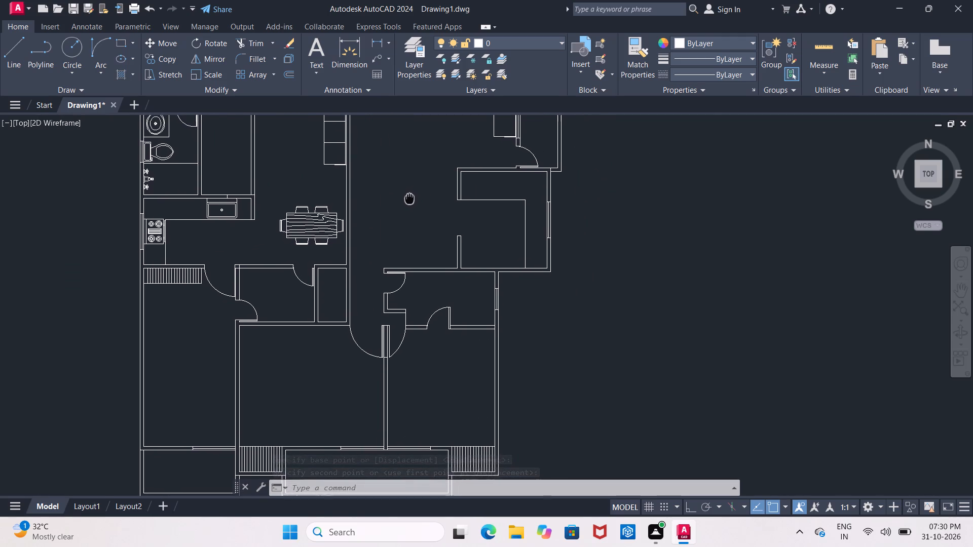
middle_drag(409, 199, 401, 203)
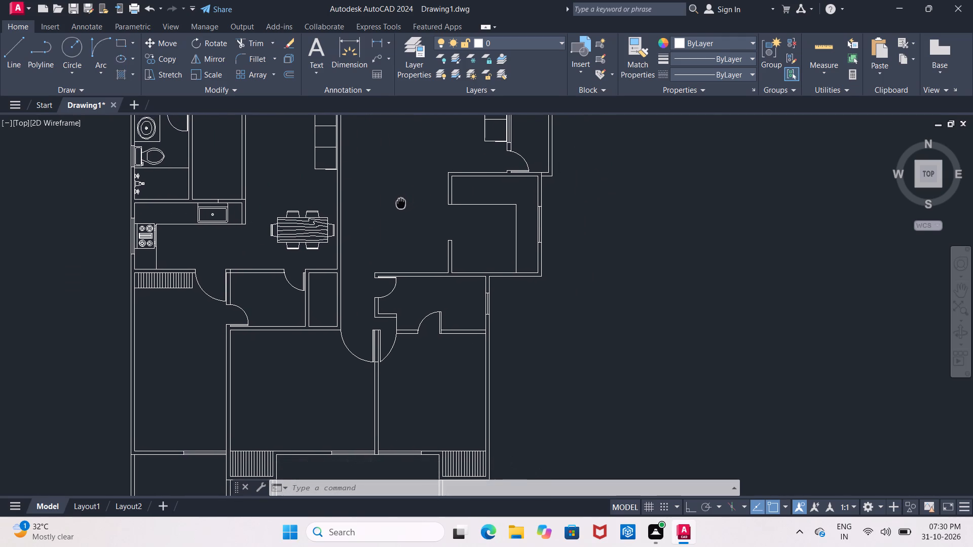
middle_drag(401, 203, 400, 204)
middle_drag(356, 208, 327, 290)
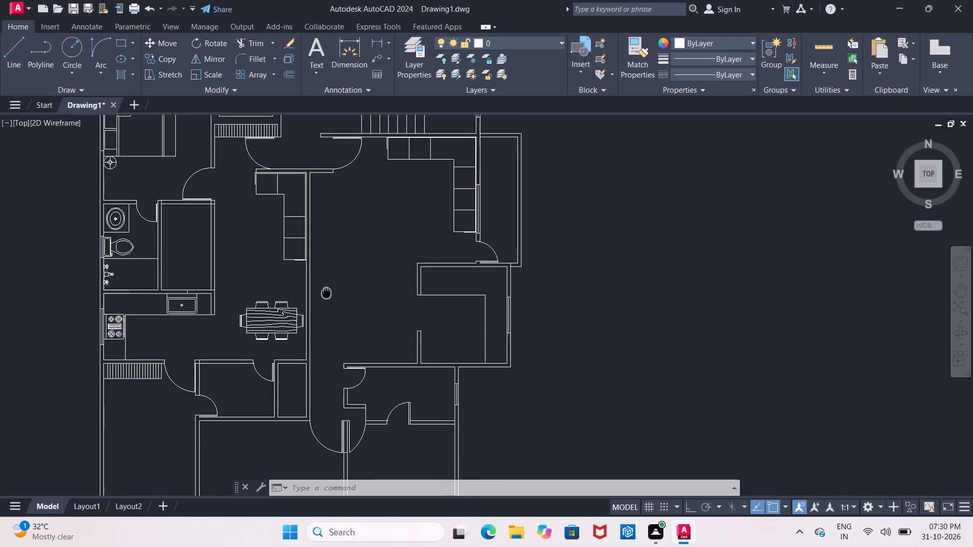
middle_drag(327, 290, 345, 242)
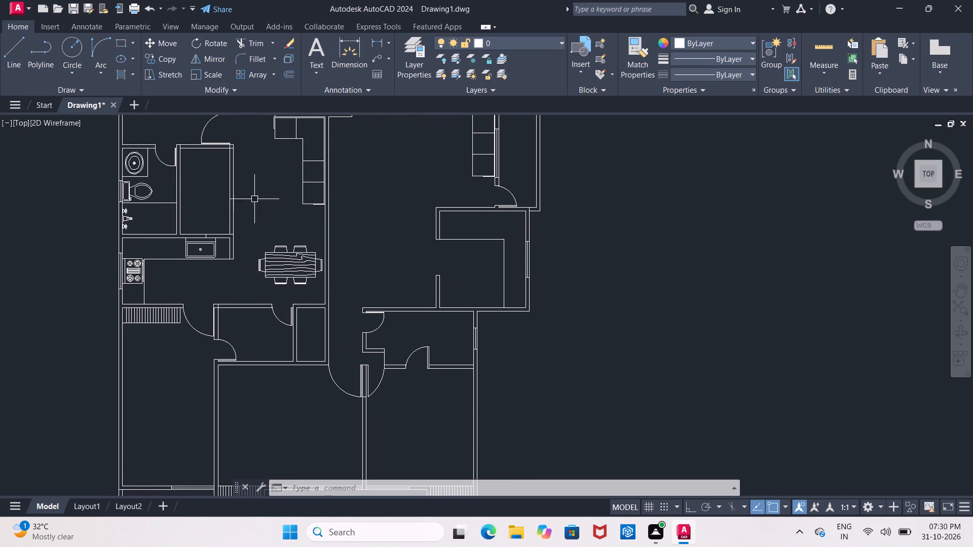
click(132, 163)
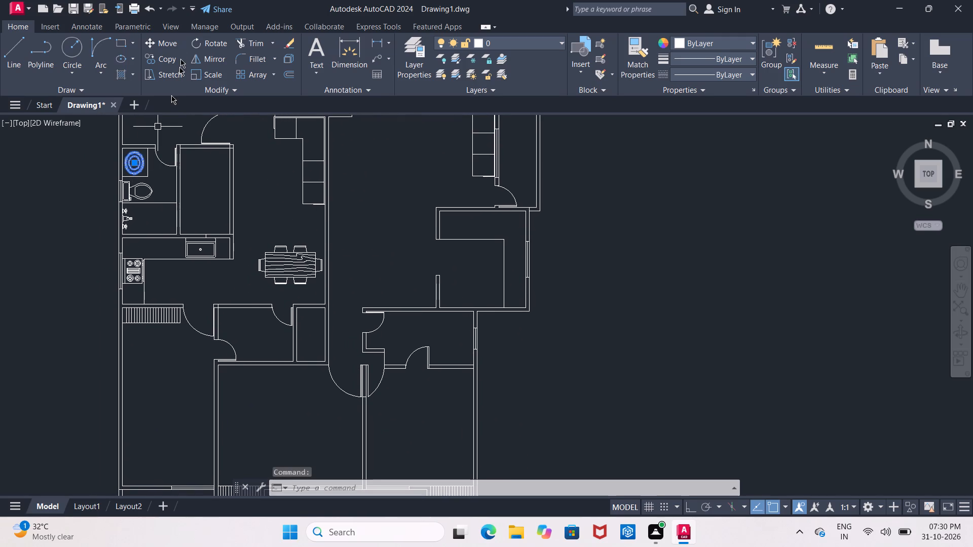
click(170, 53)
click(137, 163)
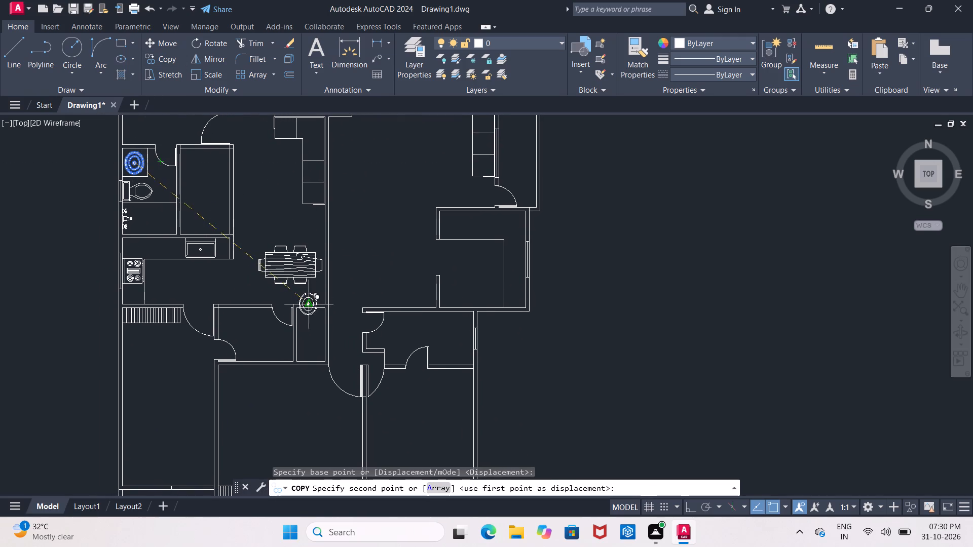
scroll(281, 343, up, 2)
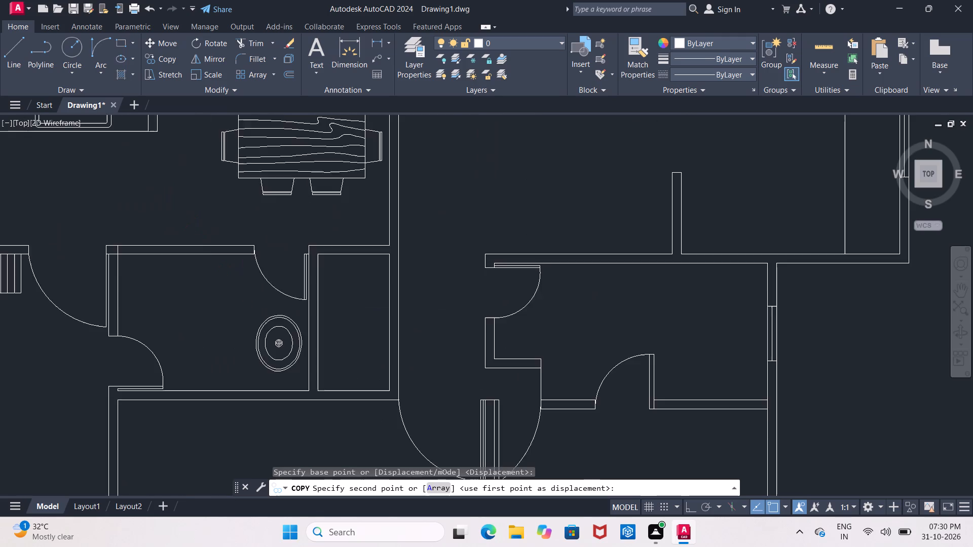
scroll(281, 343, up, 2)
click(266, 335)
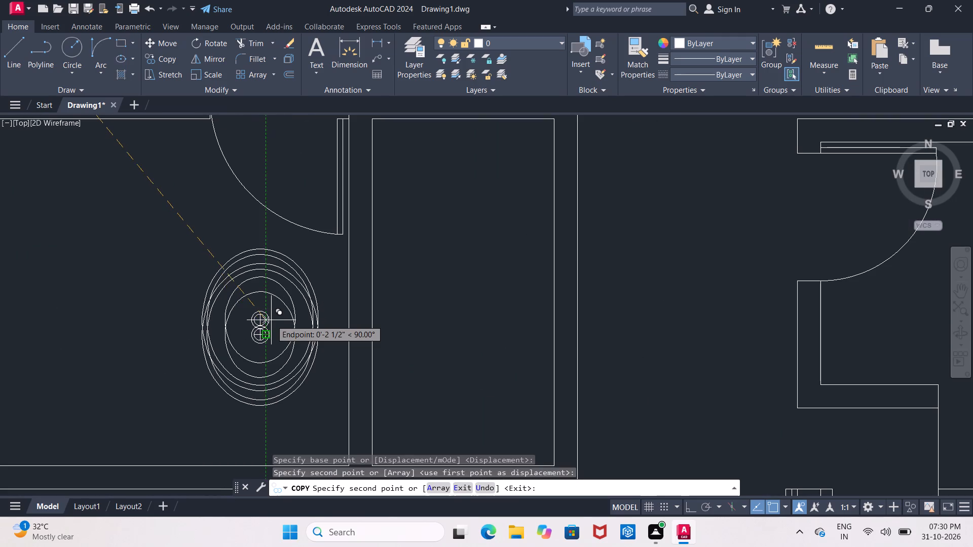
key(Escape)
Rotate the copied washbasin 270° about the top point of its rim.
scroll(277, 293, down, 1)
middle_drag(275, 284, 272, 270)
click(272, 263)
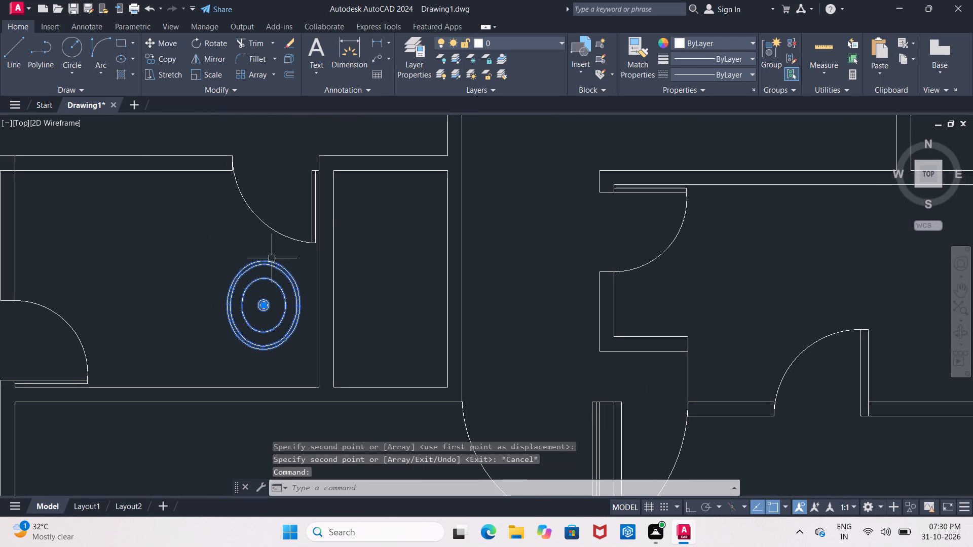
click(199, 42)
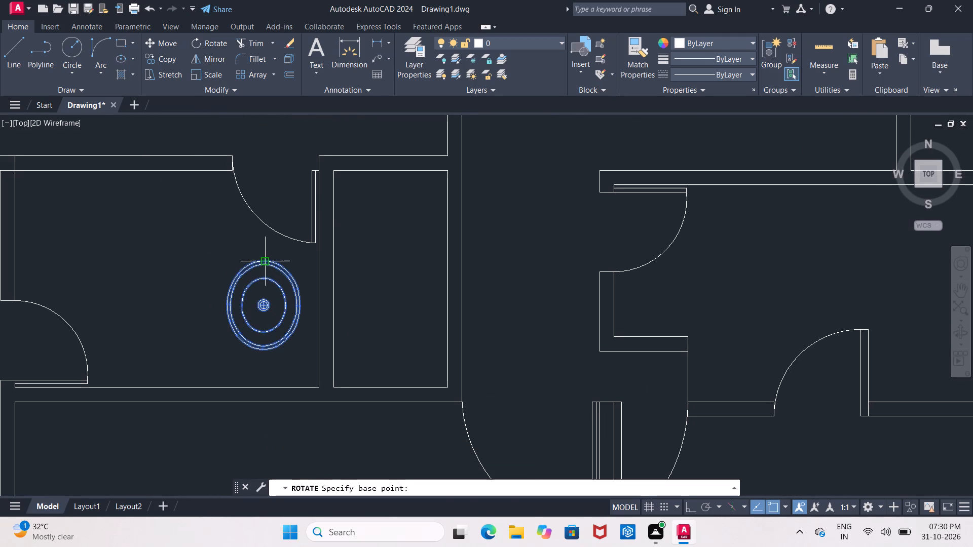
click(261, 258)
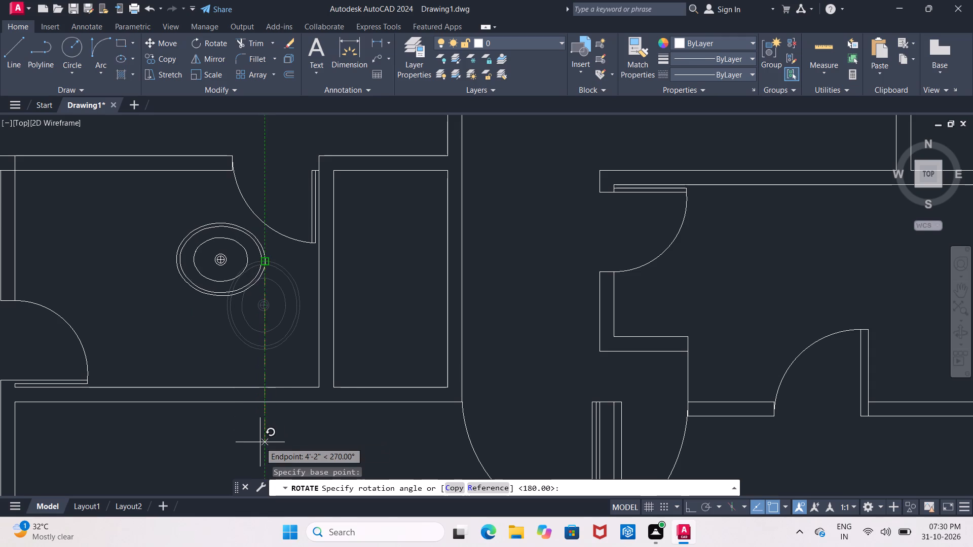
click(260, 442)
Move the rotated washbasin down into the small bathroom's lower-right corner, below the door swing.
click(243, 284)
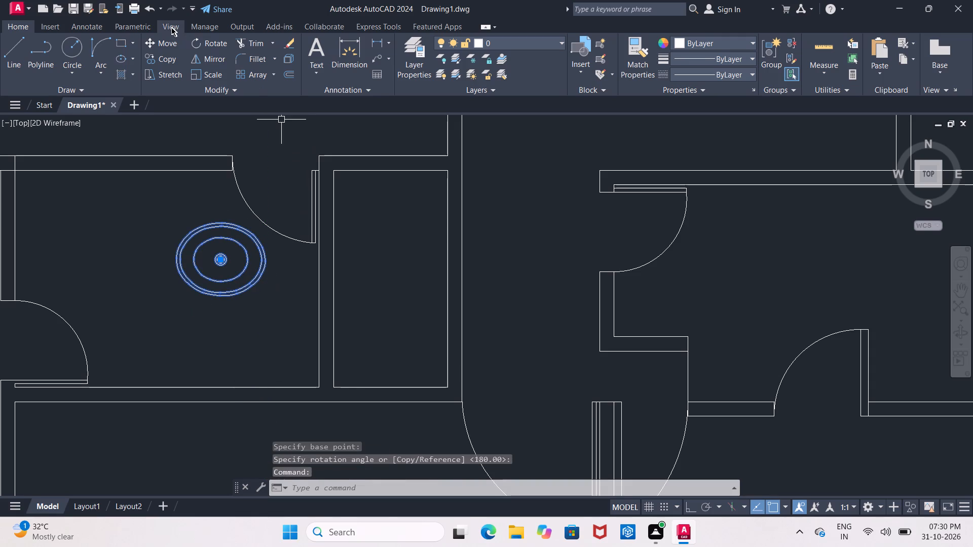
click(162, 44)
click(148, 225)
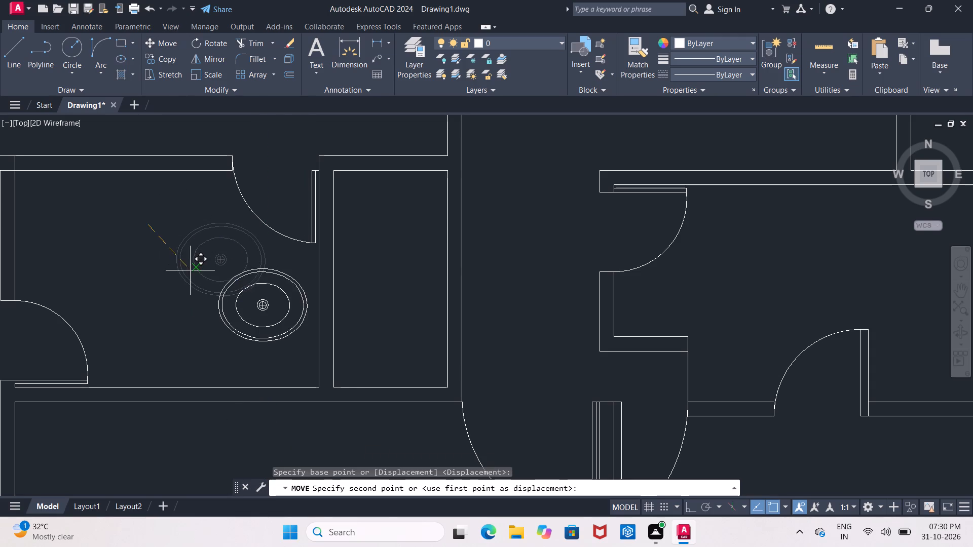
click(184, 303)
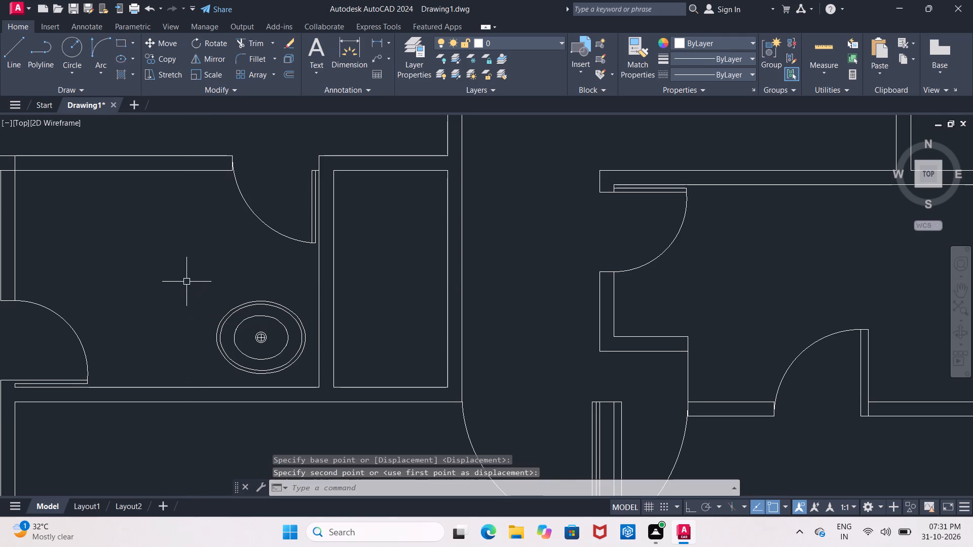
Scale the washbasin down to roughly 0.7 of its size about the top point of its rim.
click(230, 311)
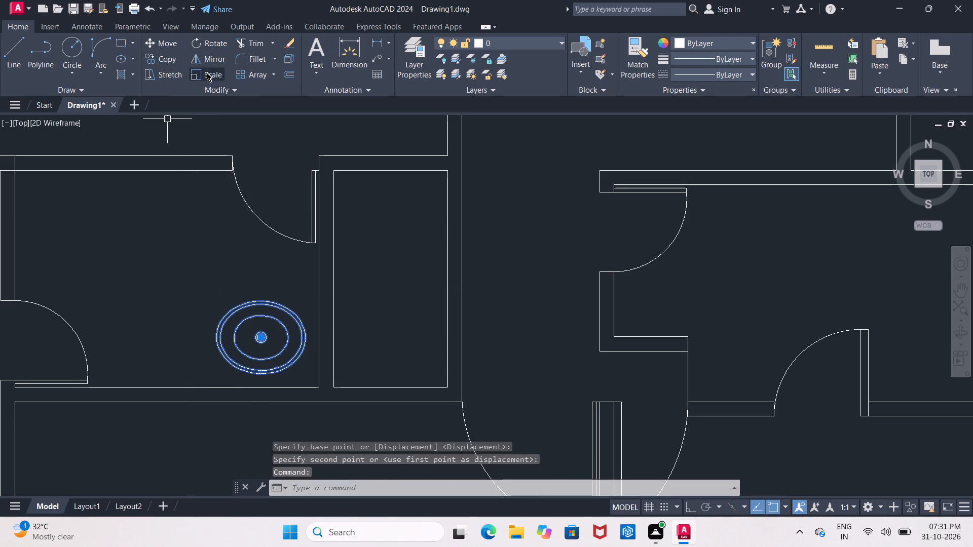
click(207, 73)
click(263, 303)
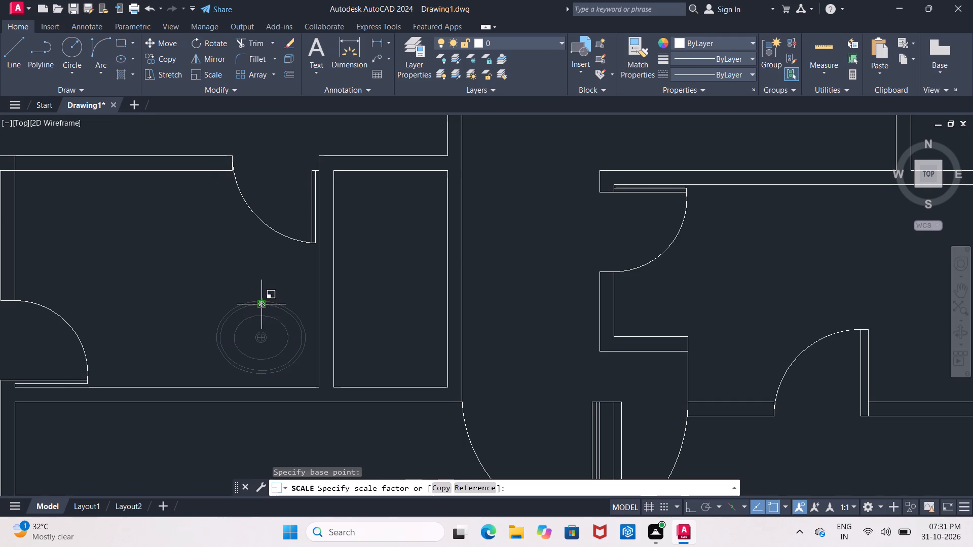
click(267, 328)
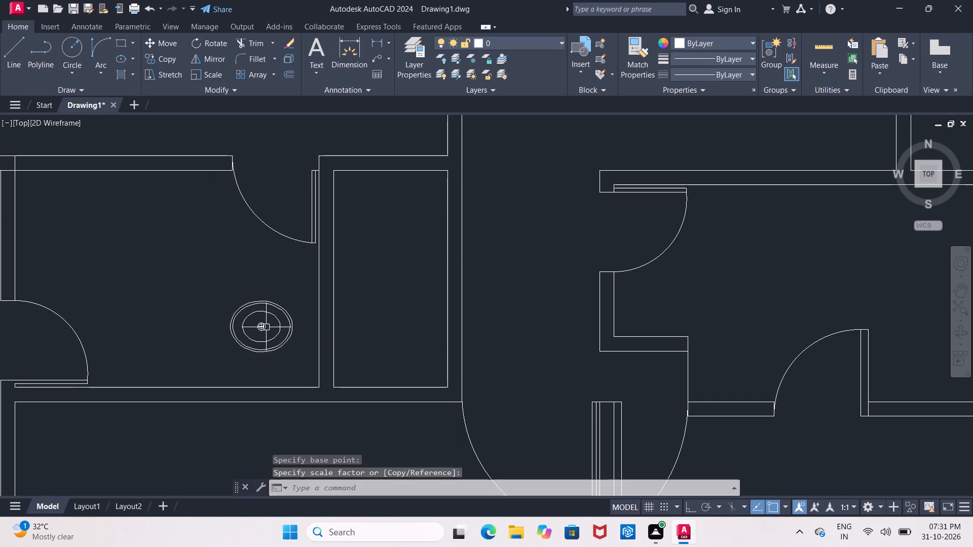
Move the reduced washbasin slightly downward, closer to the small bathroom's lower wall.
click(255, 307)
click(172, 46)
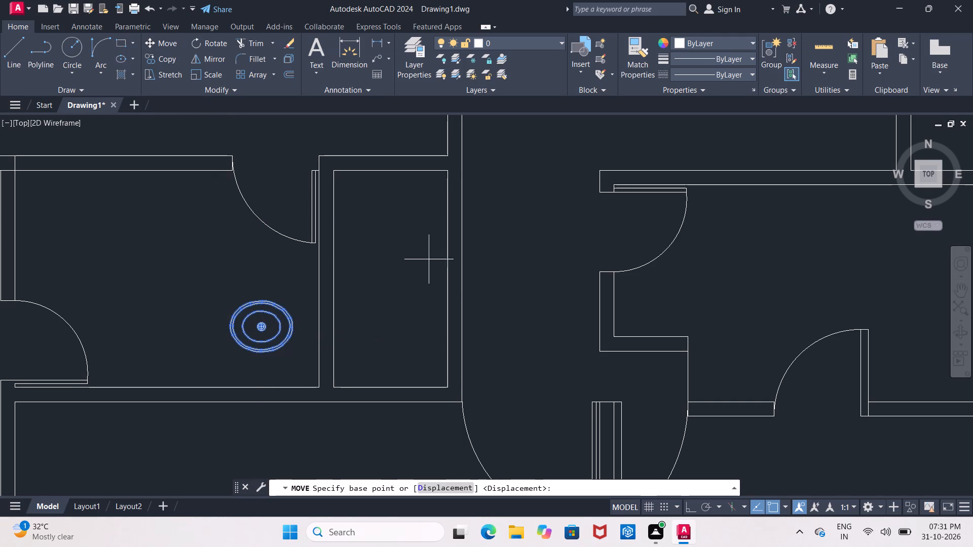
click(505, 251)
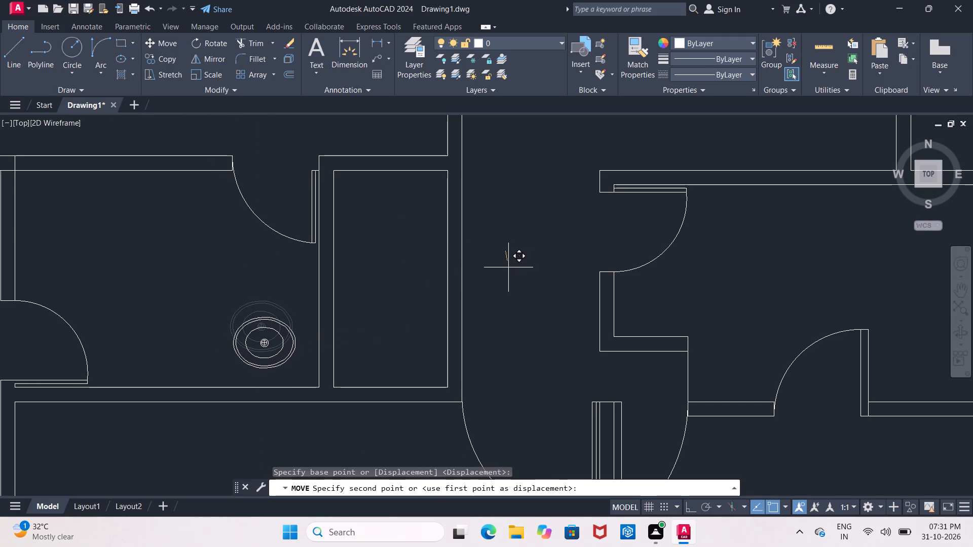
click(505, 262)
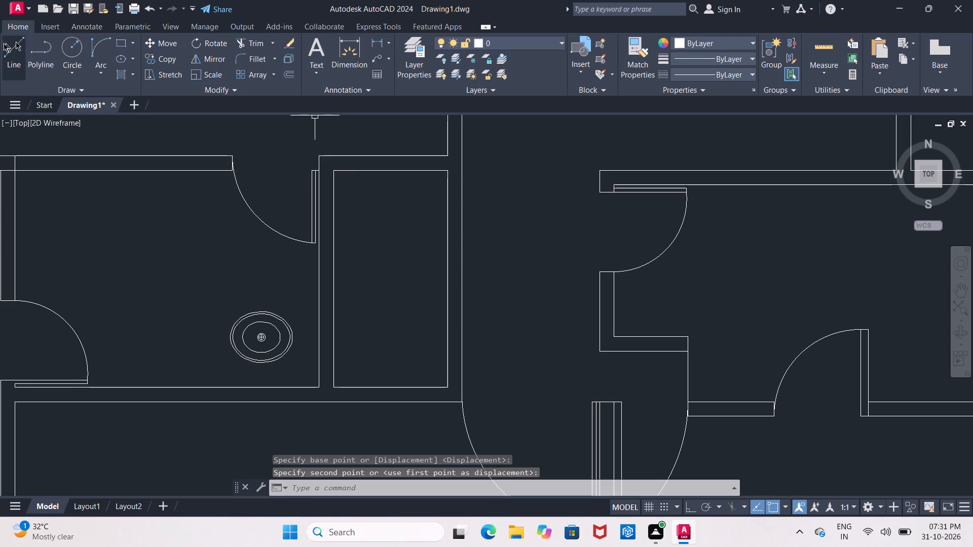
With Ortho on, draw counter lines around the washbasin: about 2'-8" up from below the lower wall, then right past the right wall.
click(9, 50)
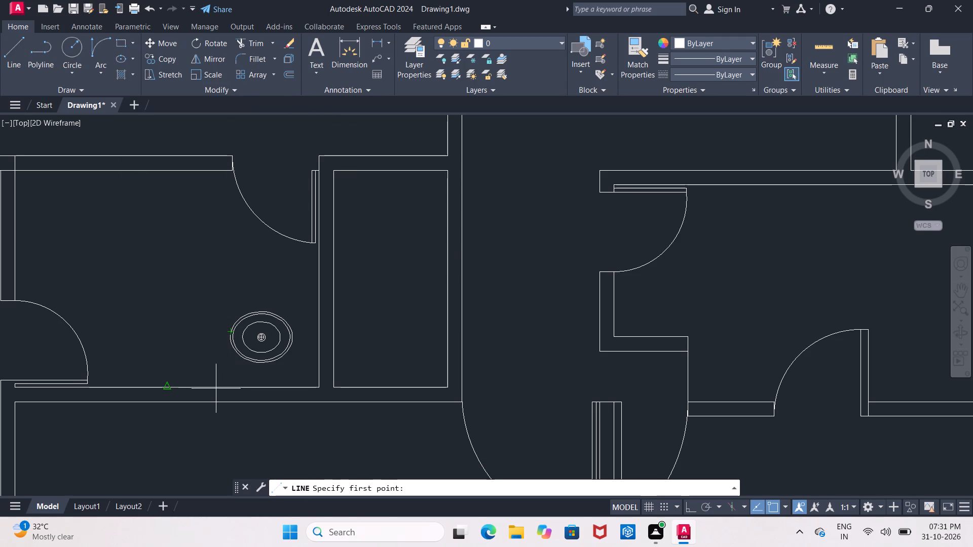
click(218, 414)
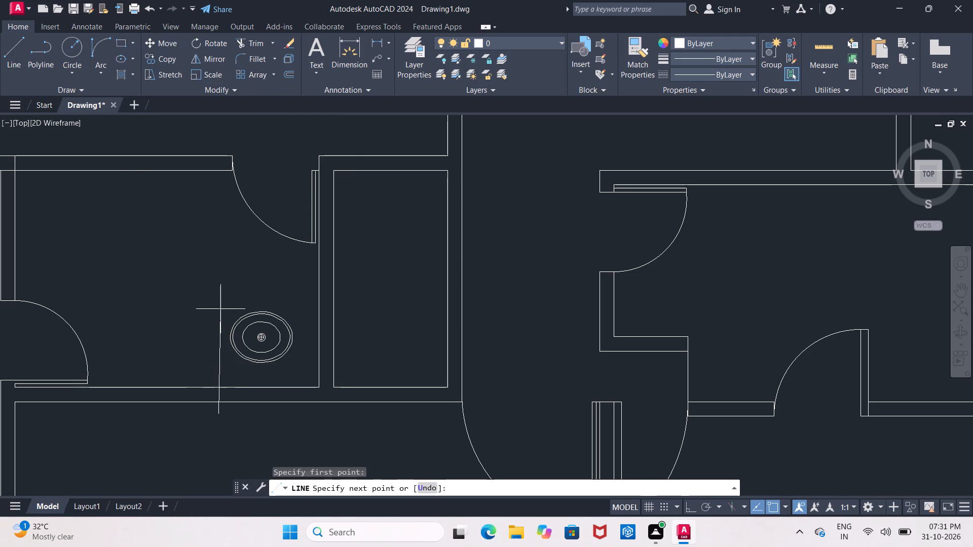
click(692, 510)
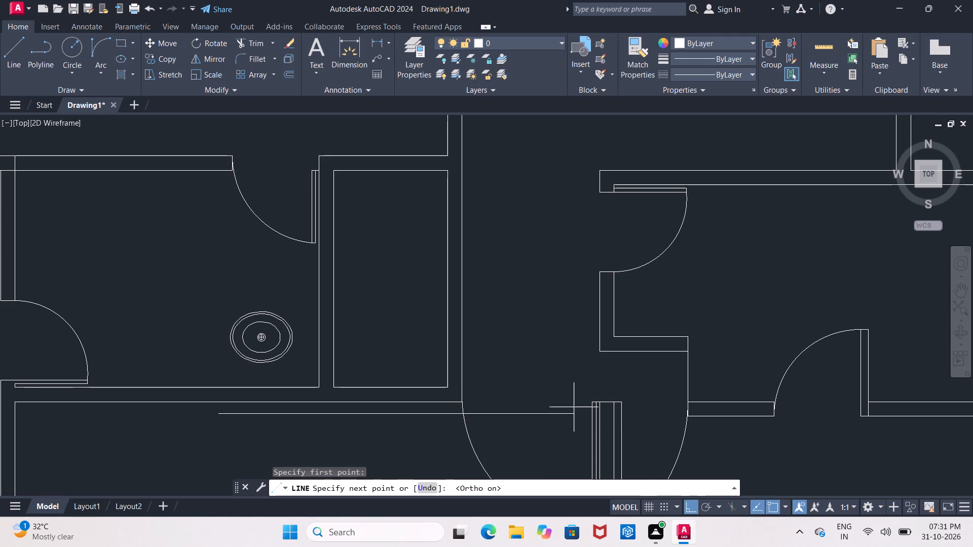
click(237, 297)
click(350, 314)
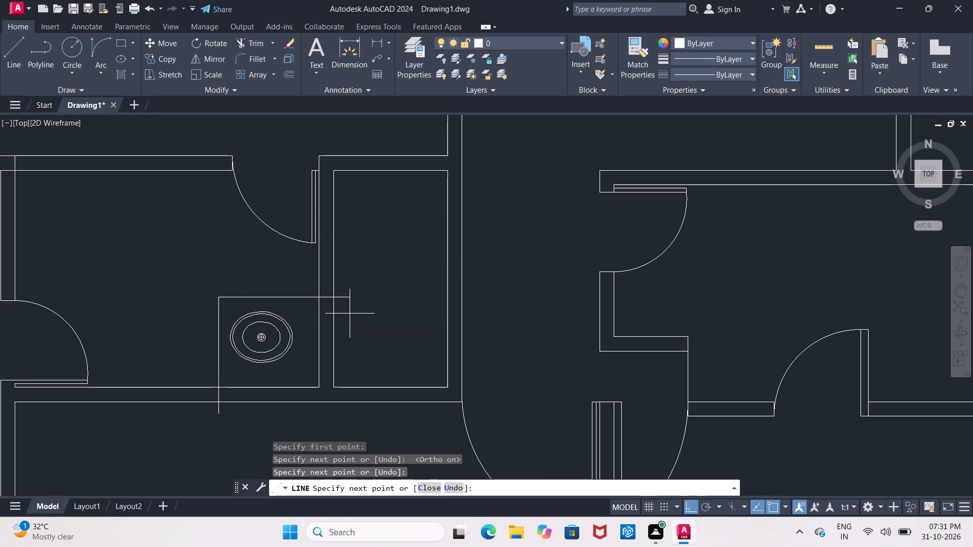
key(Escape)
Trim the counter lines' overshooting ends back to the inner faces of the bathroom's right and lower walls.
text(TR)
key(space)
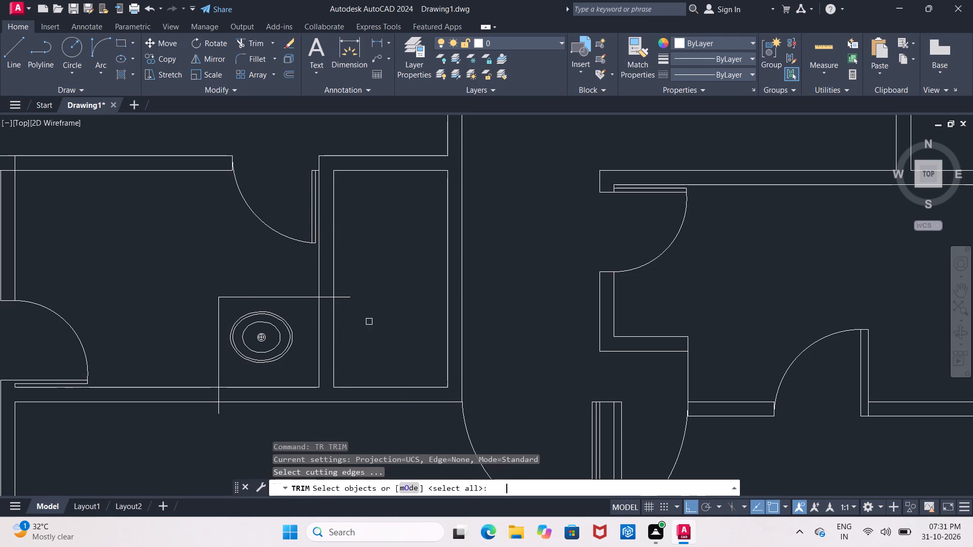
key(space)
click(346, 298)
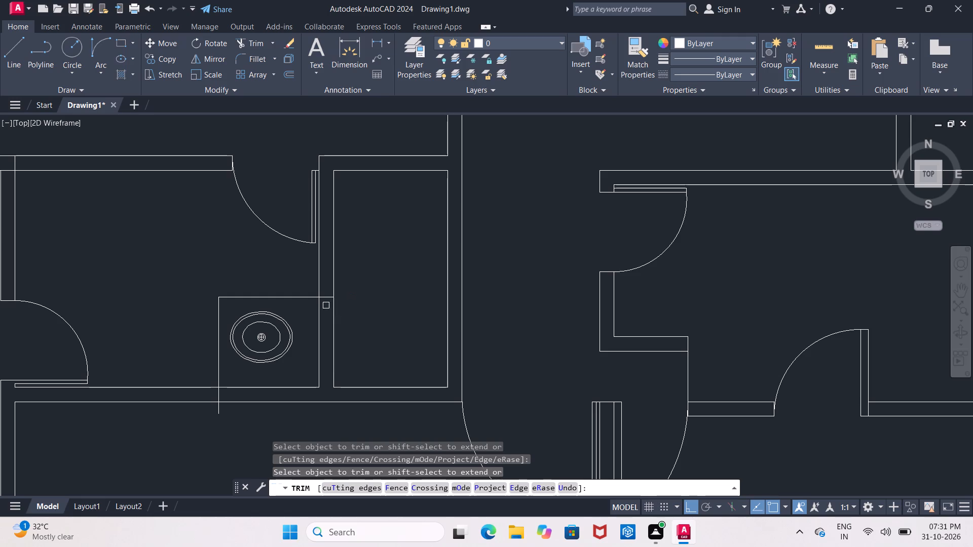
click(325, 295)
click(217, 413)
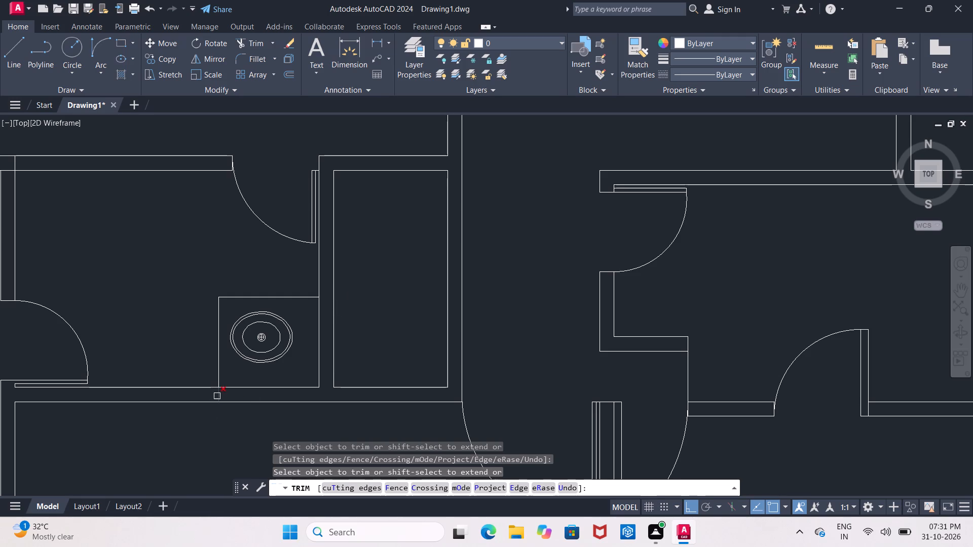
click(217, 395)
key(Escape)
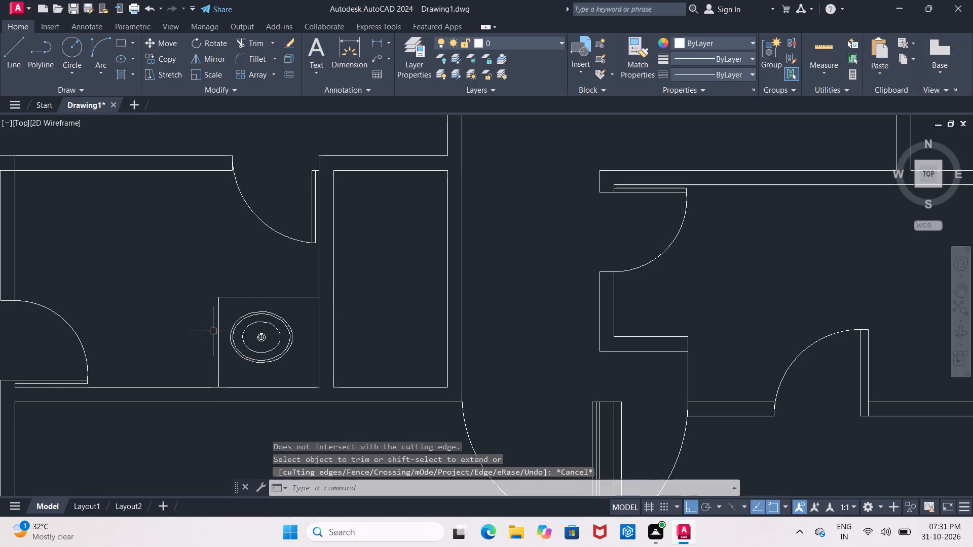
Move the washbasin slightly to the right, with Ortho on, toward the centre of its counter.
middle_drag(211, 334, 196, 275)
scroll(205, 279, up, 1)
click(231, 274)
click(215, 281)
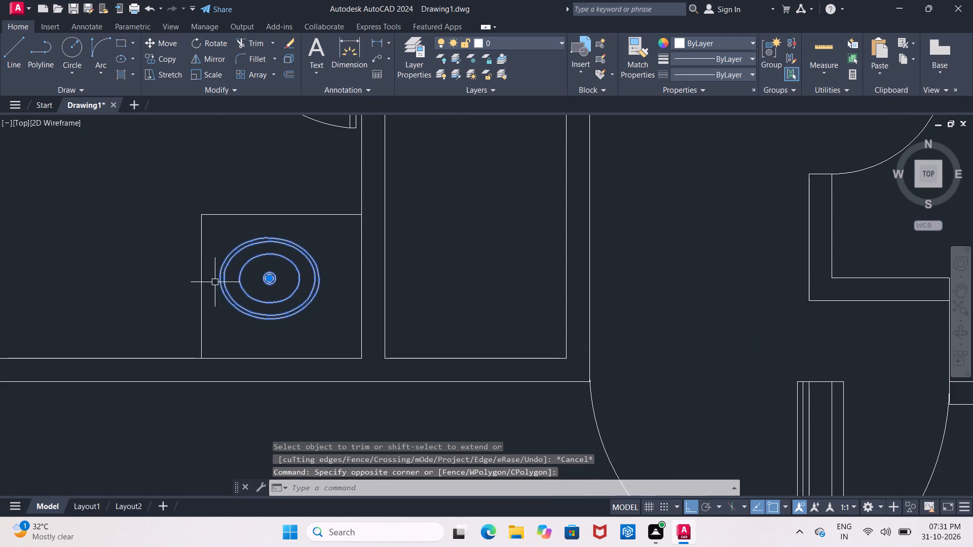
click(174, 45)
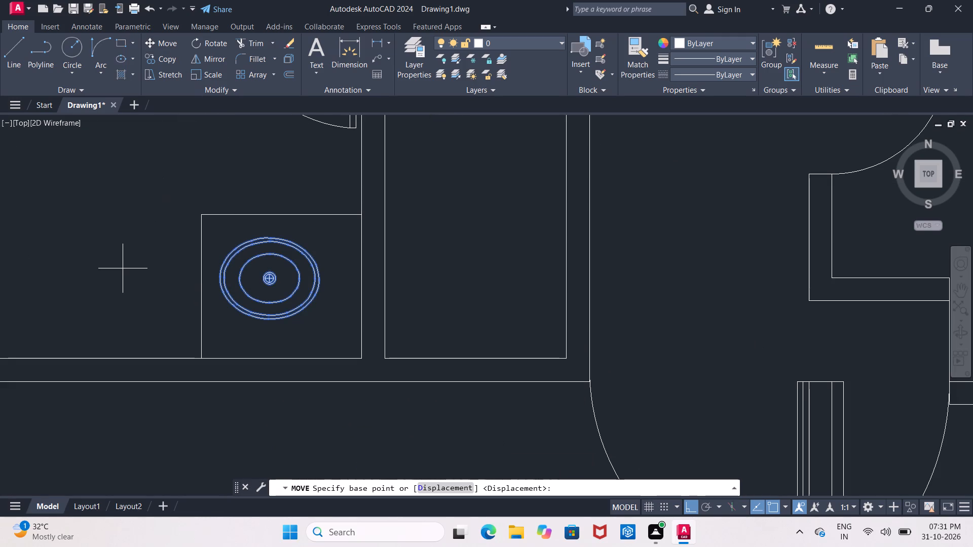
click(123, 268)
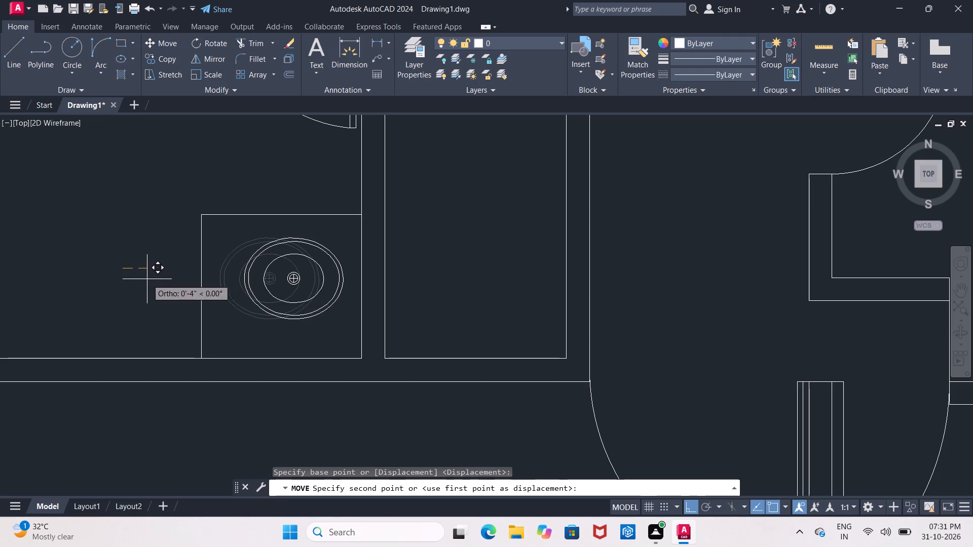
click(140, 285)
Copy the toilet from the upper-left bathroom into the small bathroom, placing it freely with Ortho off, left of the washbasin.
scroll(151, 255, down, 1)
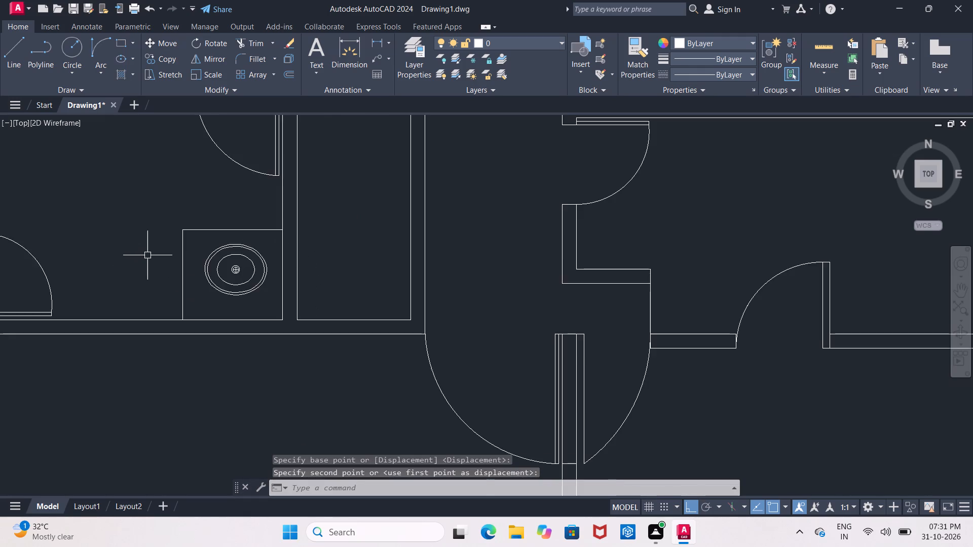
scroll(147, 255, down, 4)
scroll(62, 148, up, 1)
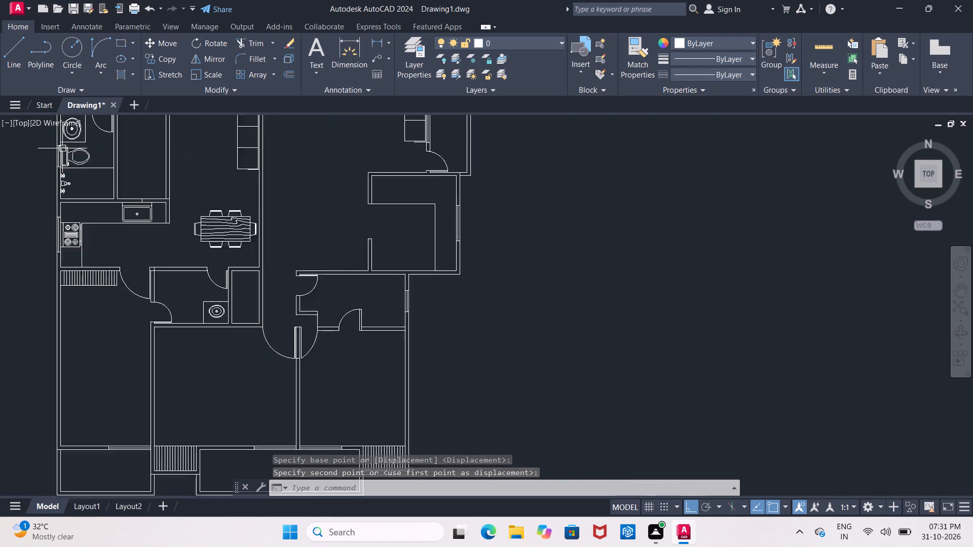
scroll(62, 148, up, 1)
click(67, 155)
click(161, 58)
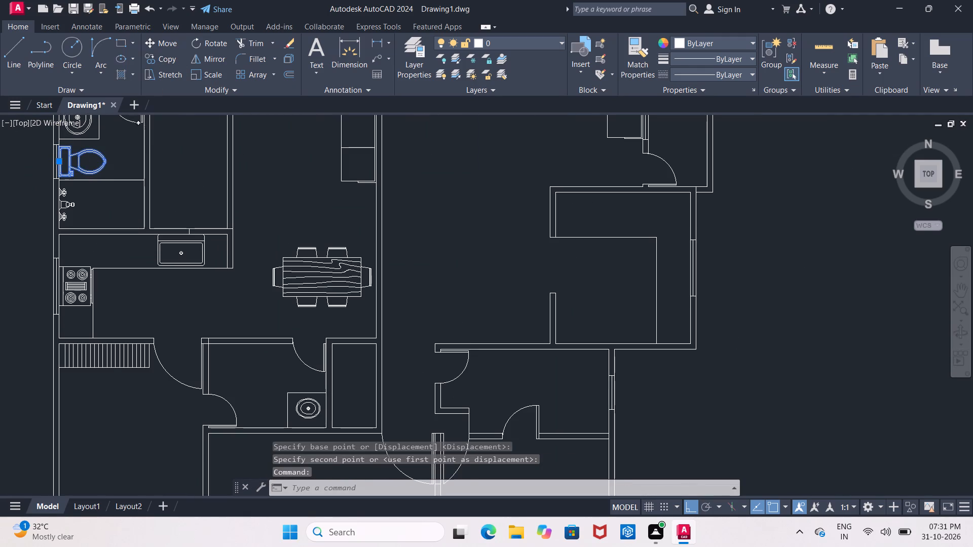
click(89, 160)
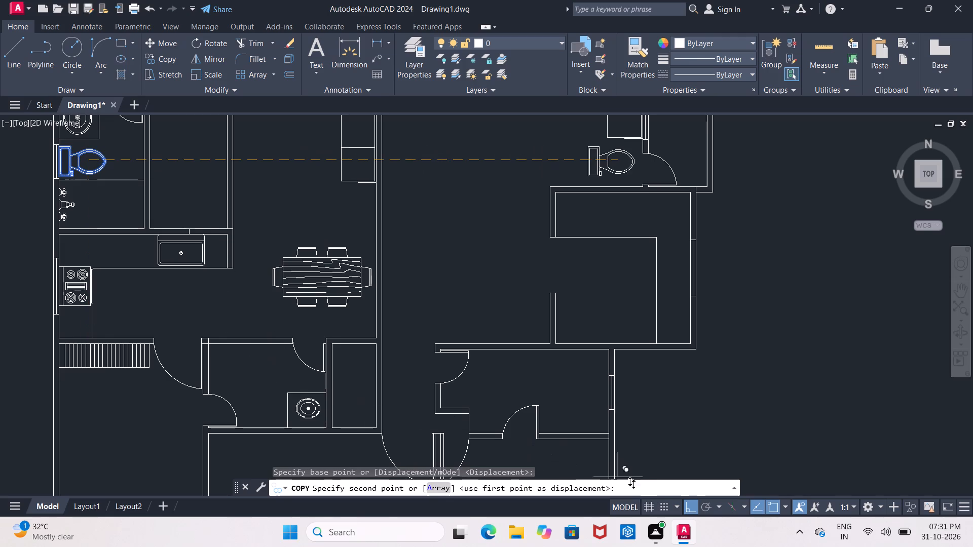
click(688, 507)
scroll(279, 379, up, 1)
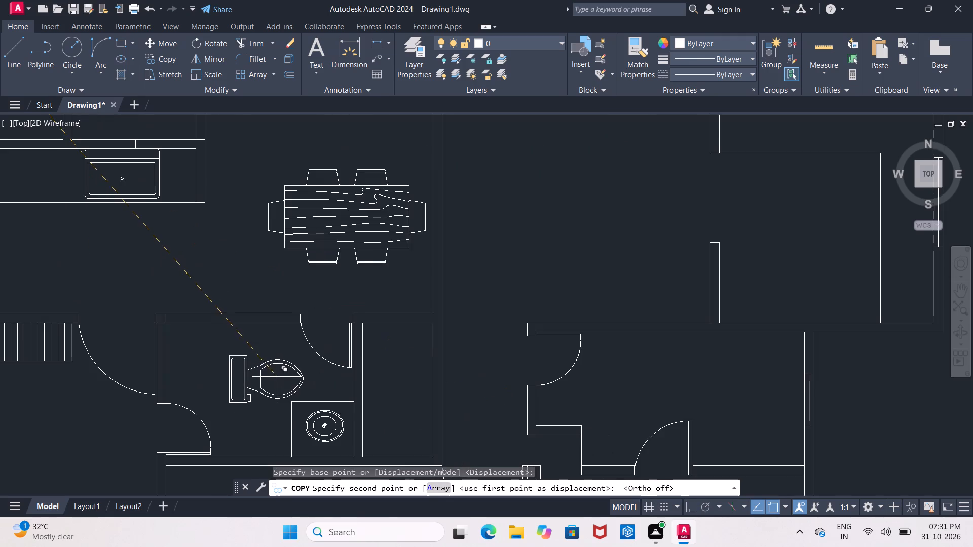
middle_drag(277, 377, 283, 272)
scroll(283, 274, up, 1)
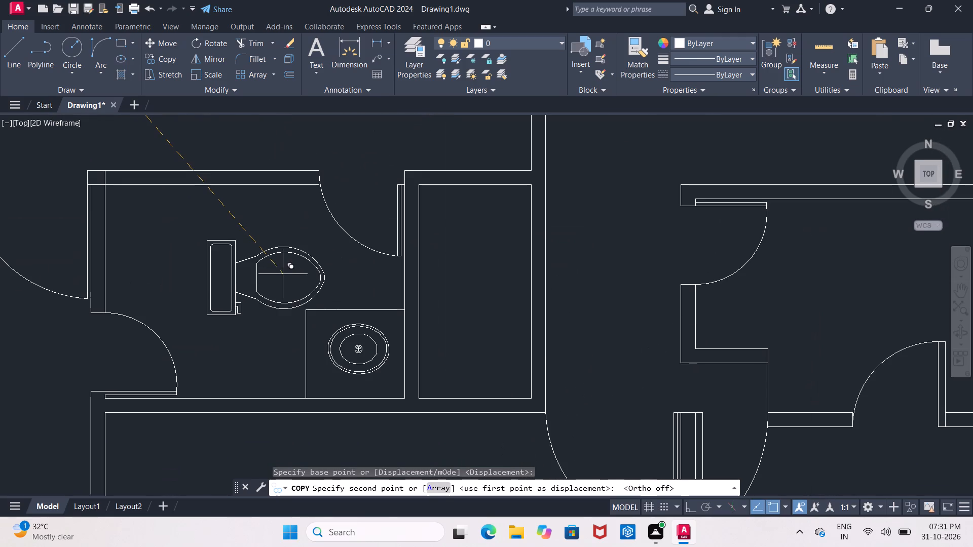
click(264, 266)
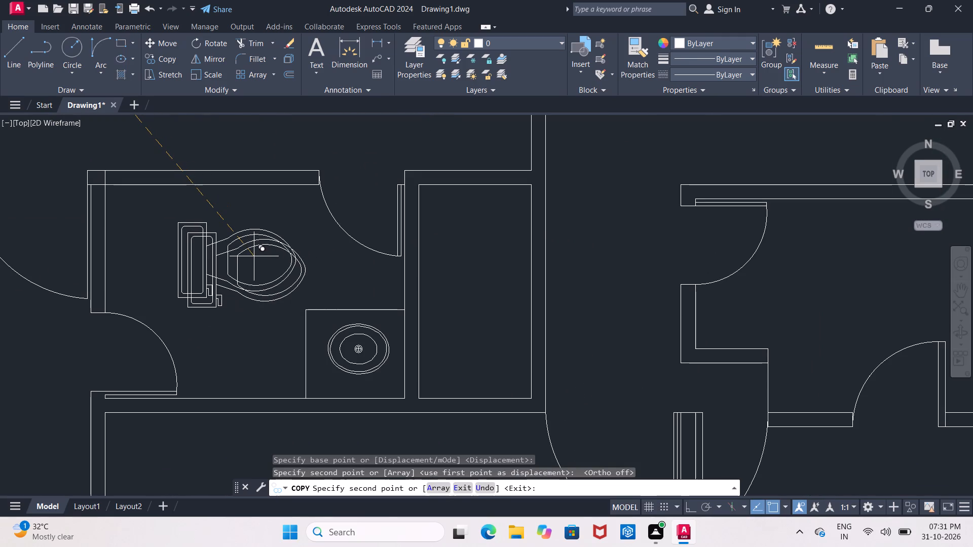
key(Escape)
Rotate the copied toilet 90° counterclockwise about its tank's lower-left corner so that the bowl points up.
click(254, 256)
click(239, 250)
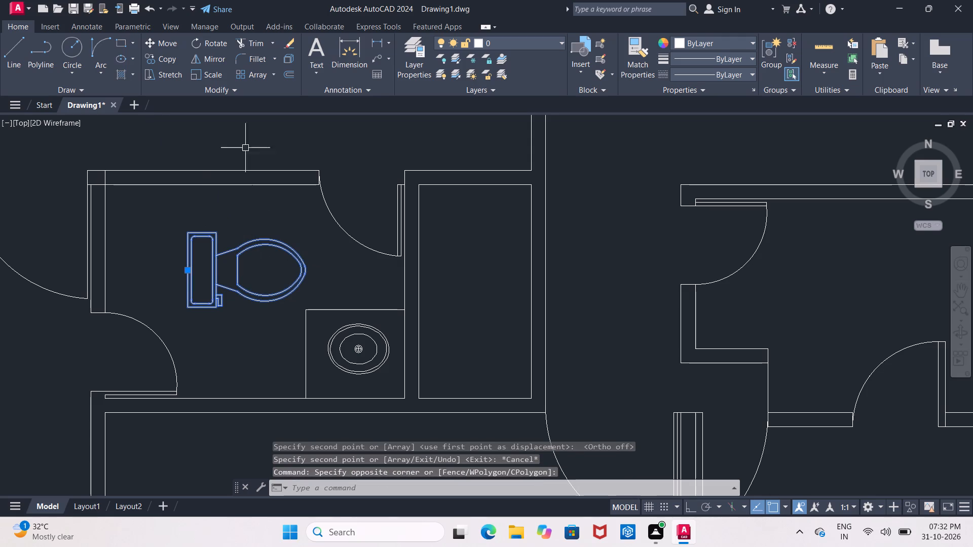
click(201, 41)
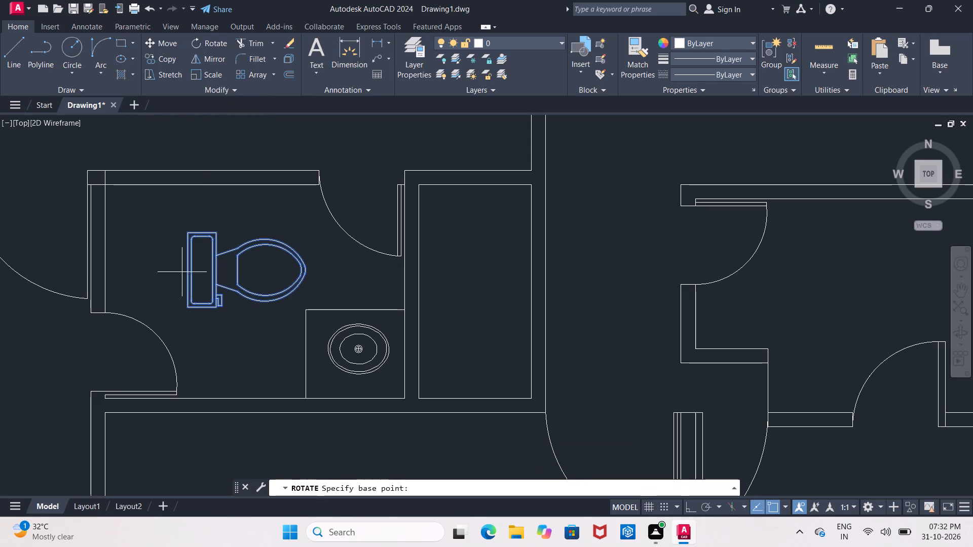
click(186, 306)
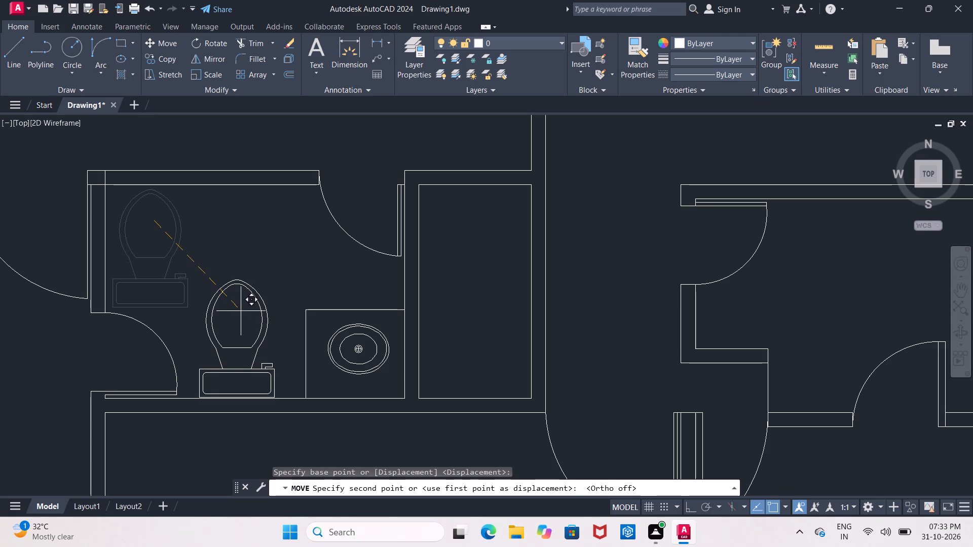
Move the rotated toilet to the washbasin counter's left side, with its tank's back midpoint on the lower wall's inner face.
click(241, 311)
scroll(219, 394, up, 4)
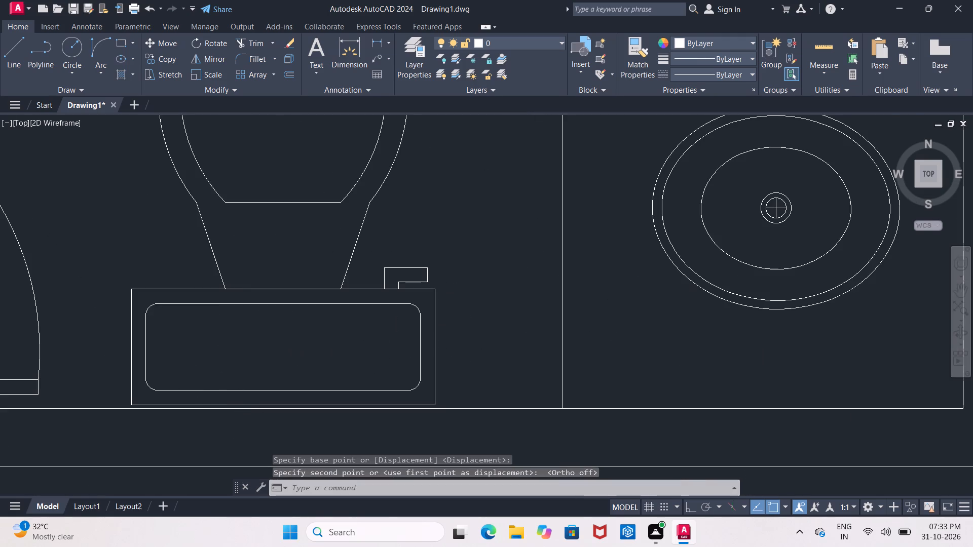
middle_drag(242, 412, 278, 305)
click(314, 294)
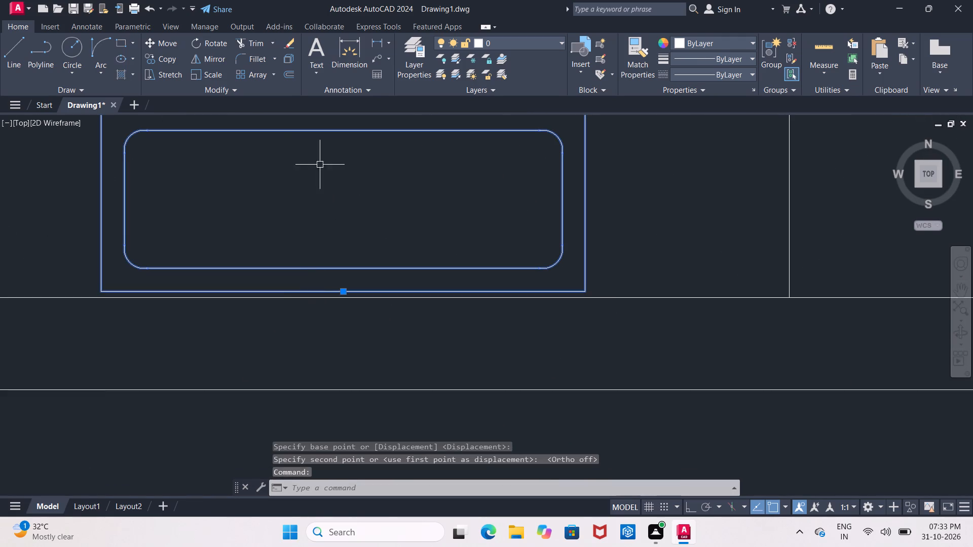
click(169, 41)
click(343, 290)
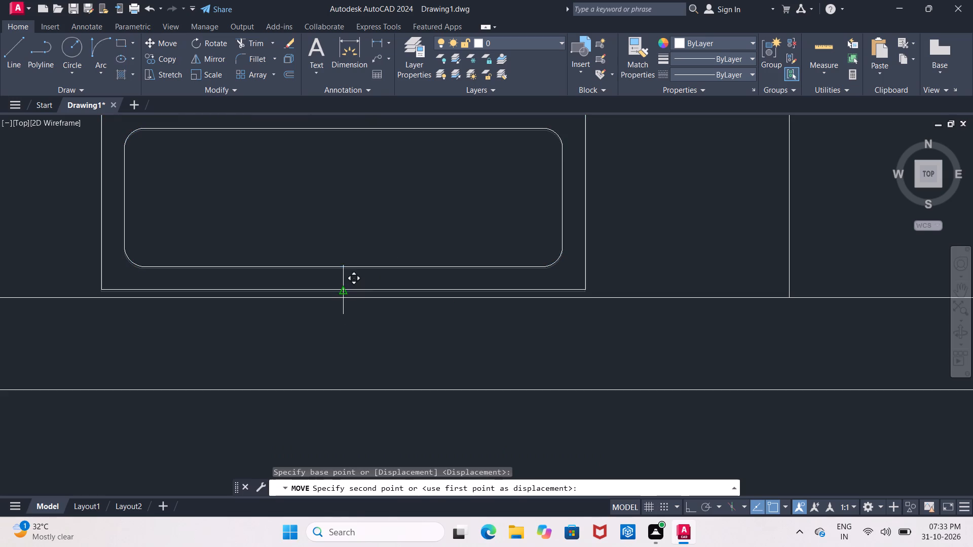
click(345, 299)
With Ortho on, draw a horizontal line across the lower-left room's left wall, from its inner face out past the outer face.
scroll(345, 299, down, 2)
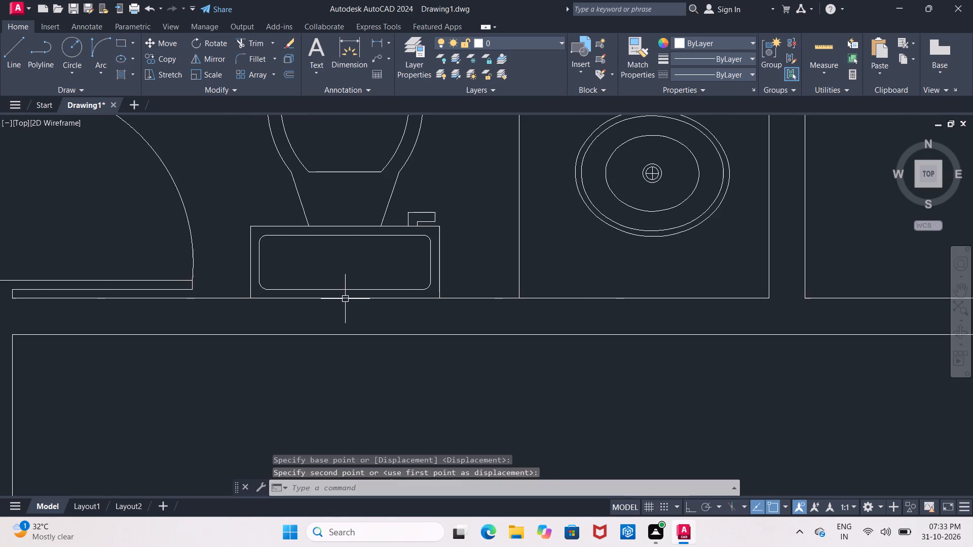
scroll(345, 299, down, 3)
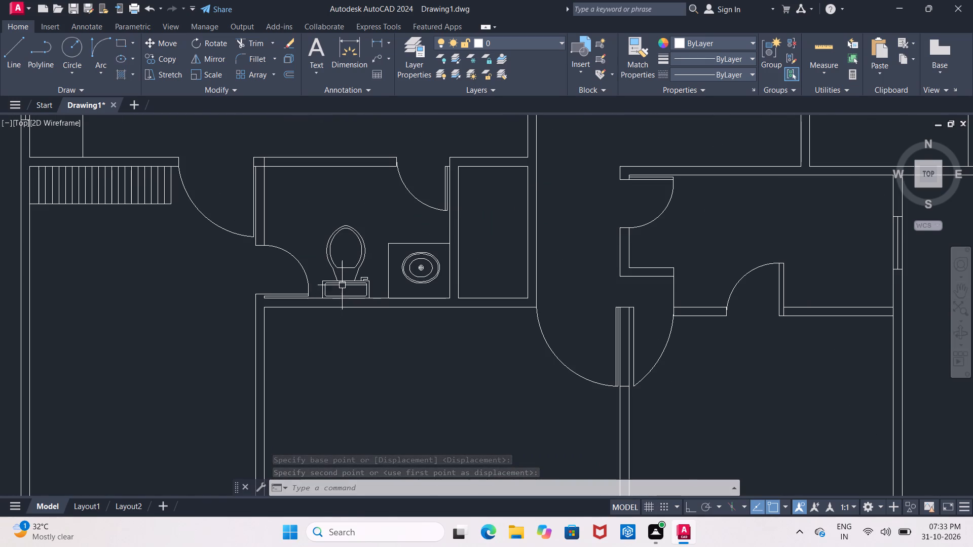
scroll(342, 285, down, 2)
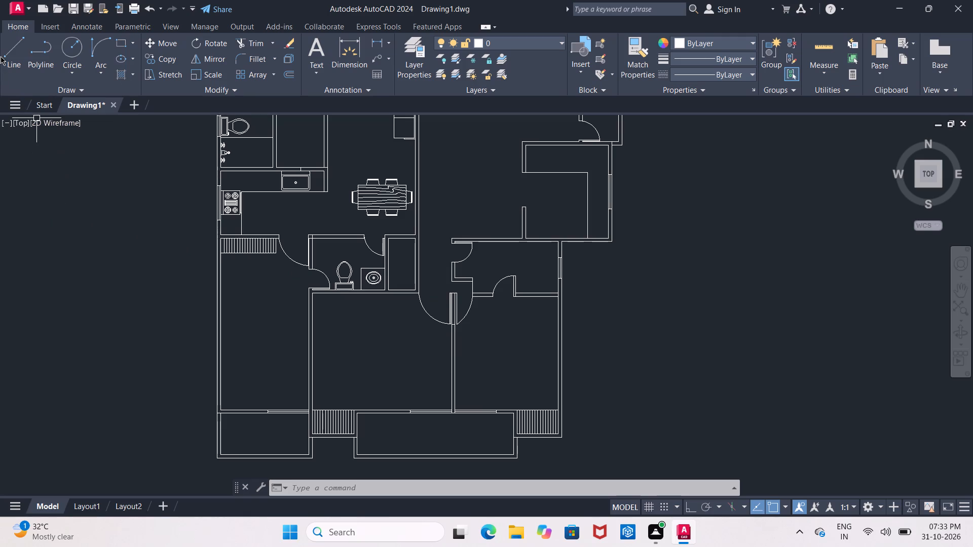
click(13, 60)
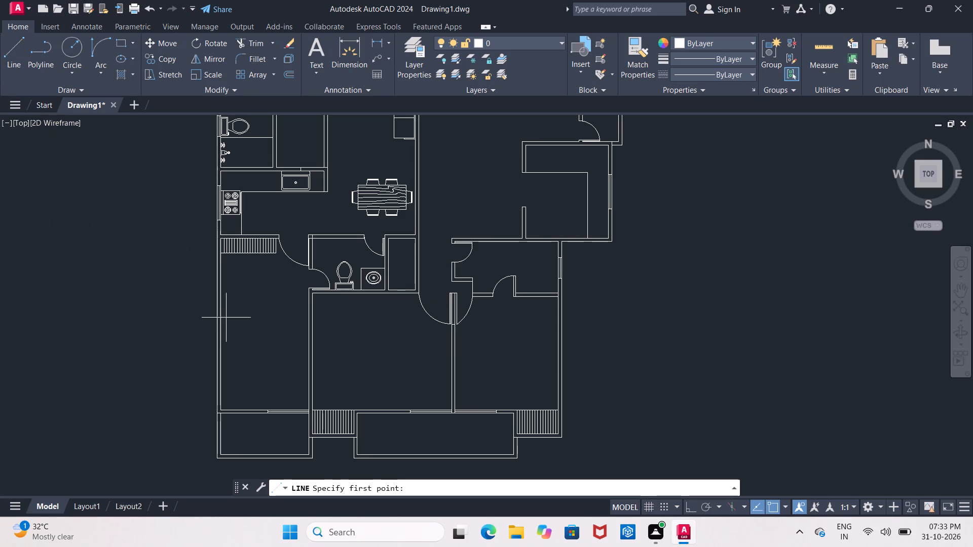
click(222, 327)
scroll(222, 327, up, 3)
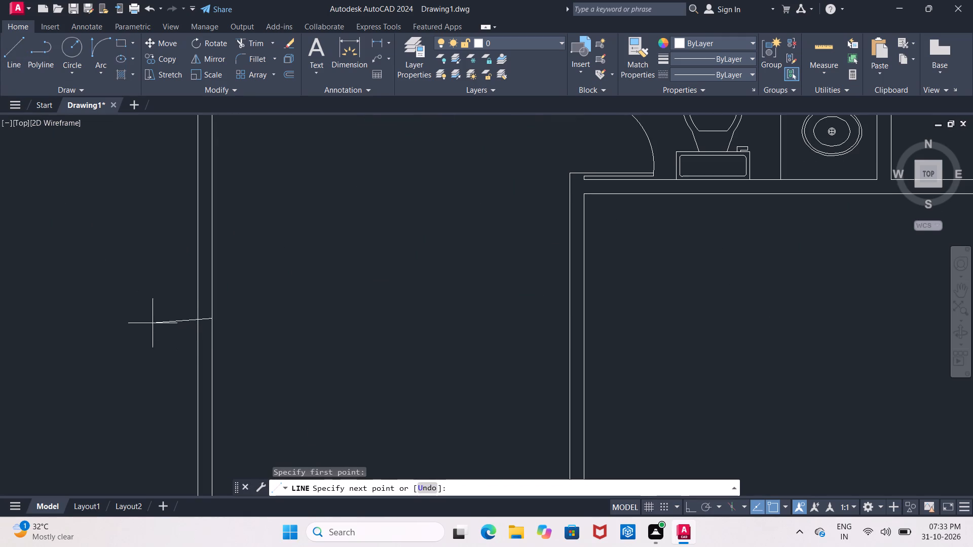
click(691, 511)
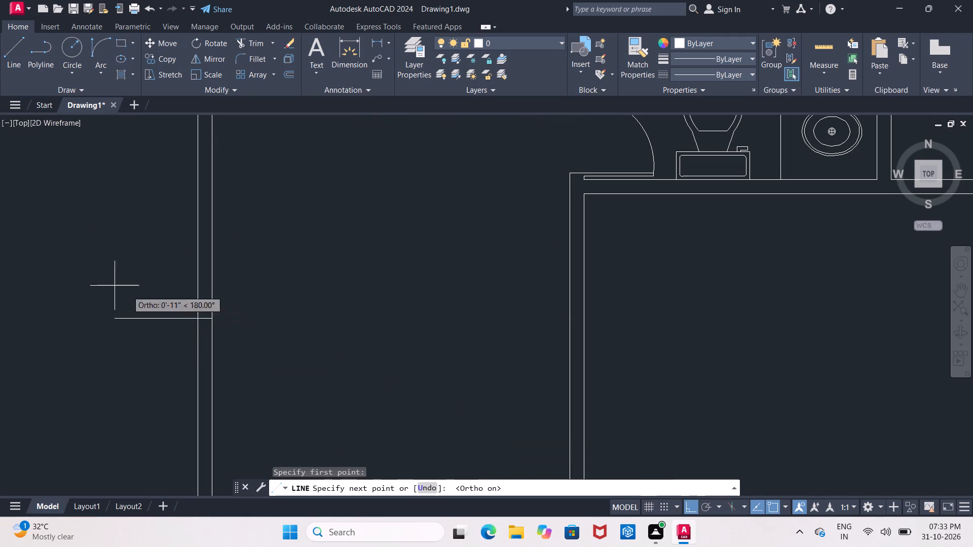
click(145, 320)
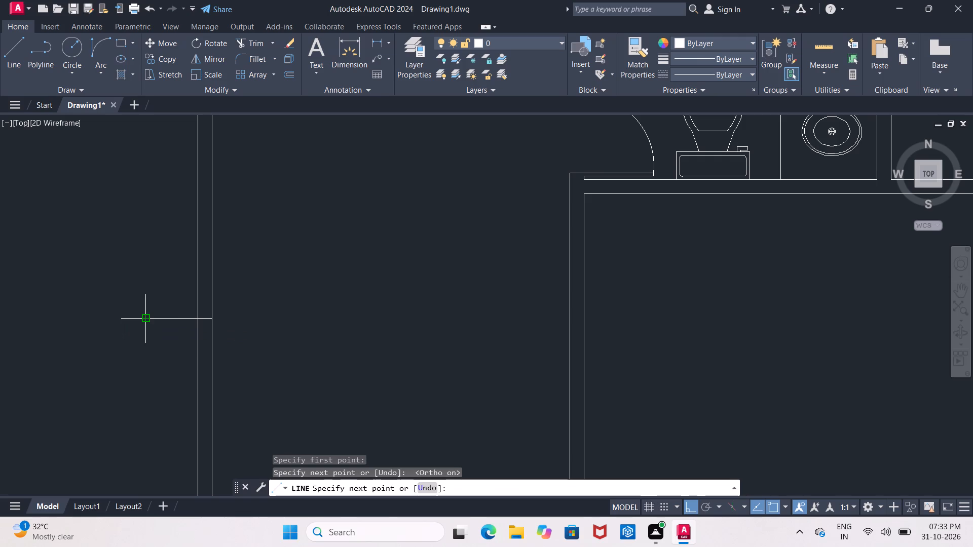
key(Escape)
Trim the line's overshooting end back to the outer face of the left wall.
text(TR)
key(space)
key(space)
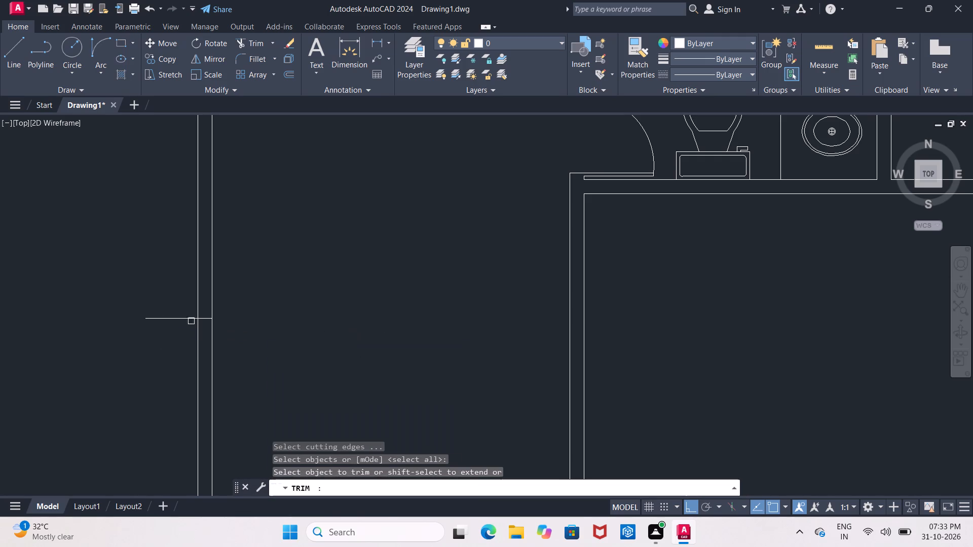
click(157, 321)
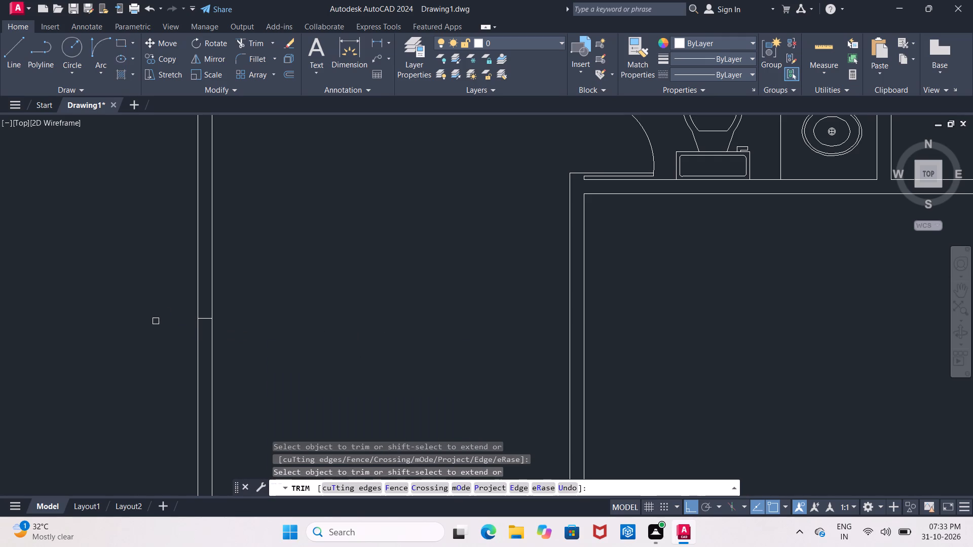
key(Escape)
Offset the short line across the wall by 2' both upward and downward to mark the window's ends.
key(o)
key(Return)
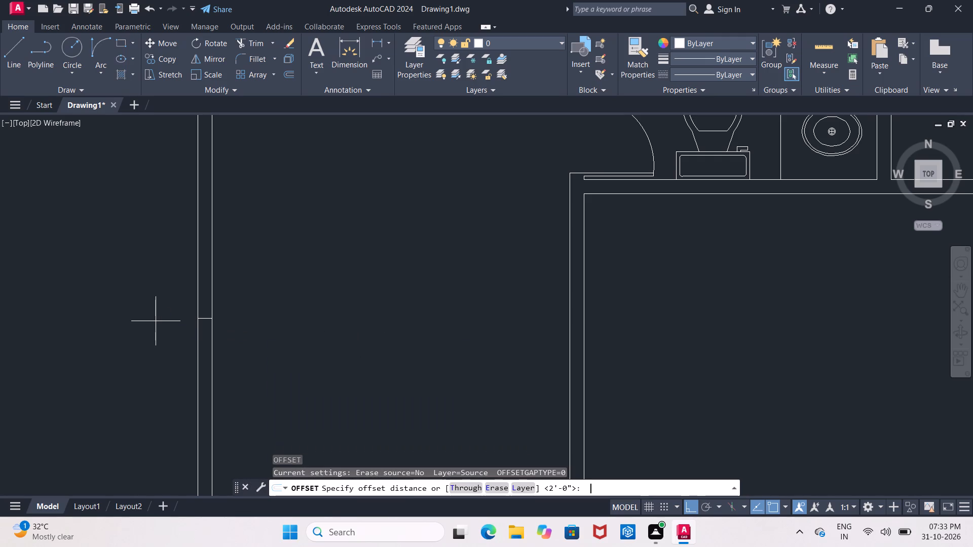
text(2')
key(Return)
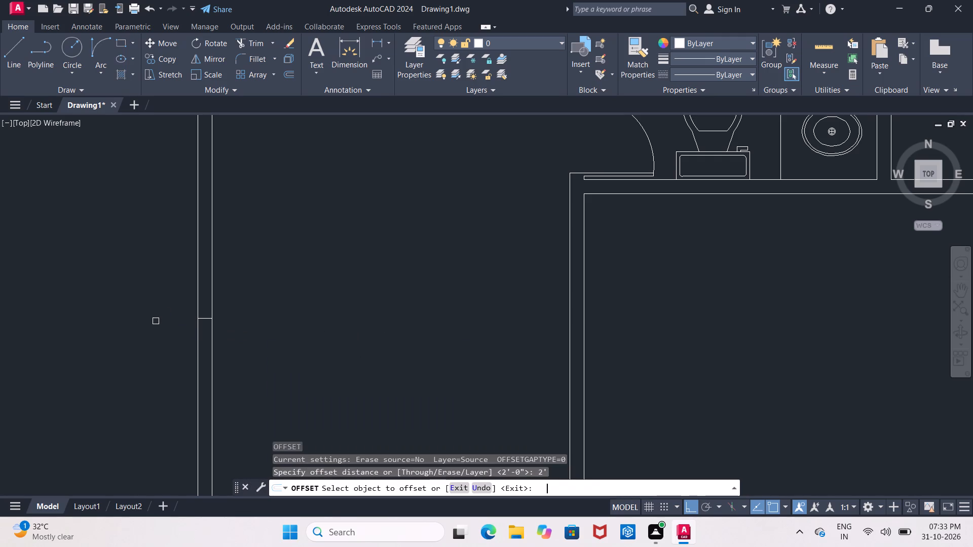
click(205, 320)
click(203, 292)
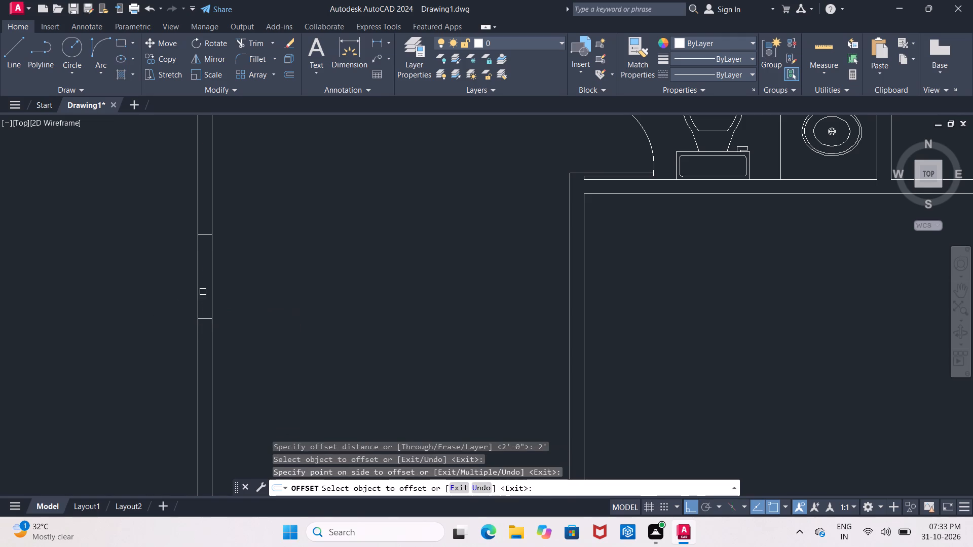
click(209, 318)
click(210, 348)
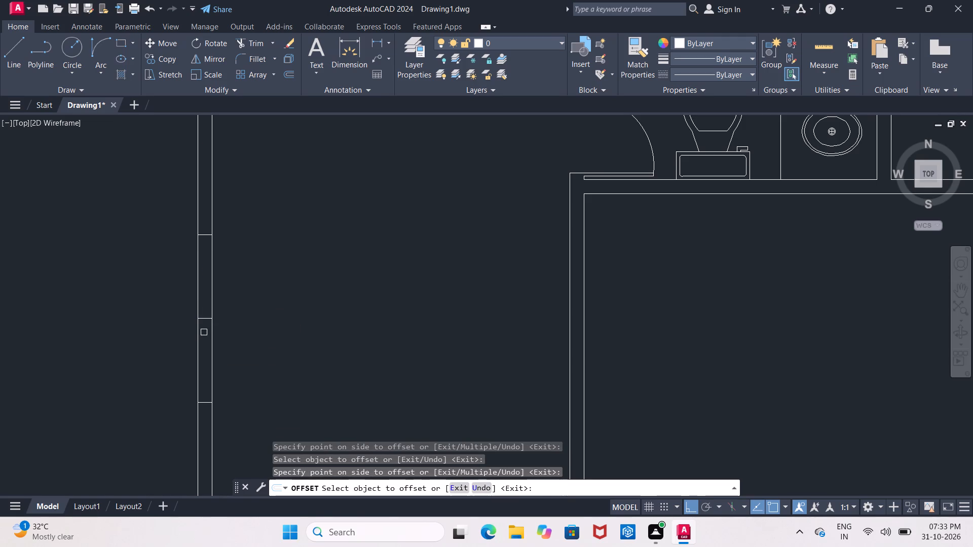
key(Escape)
Delete the original middle line between the two offset window end lines.
click(203, 318)
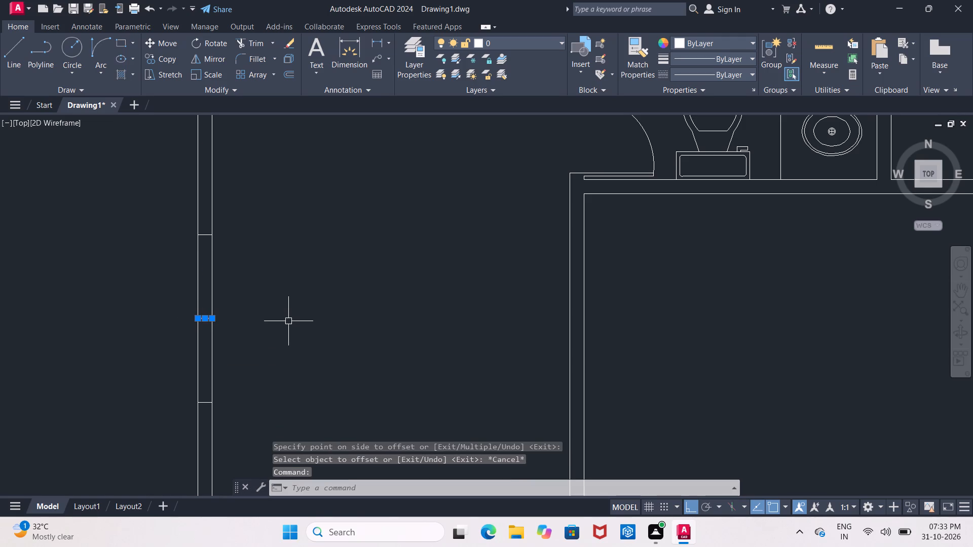
key(Delete)
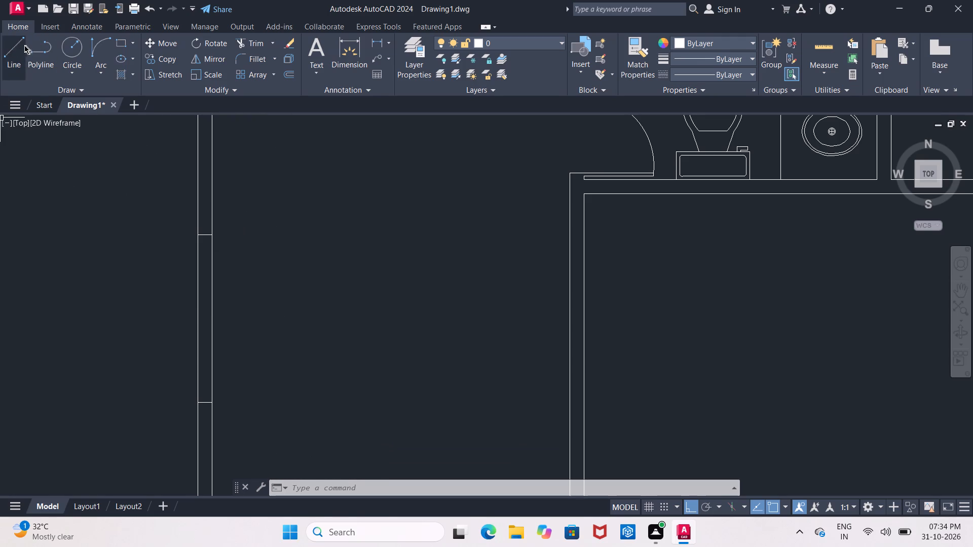
Draw the window's vertical centre line between the midpoints of its two end lines.
drag(12, 47, 14, 54)
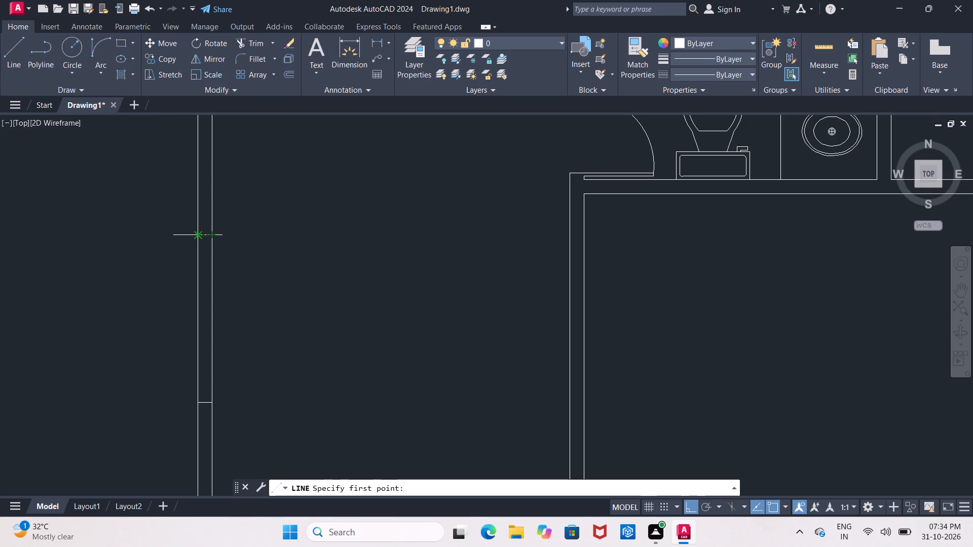
click(205, 236)
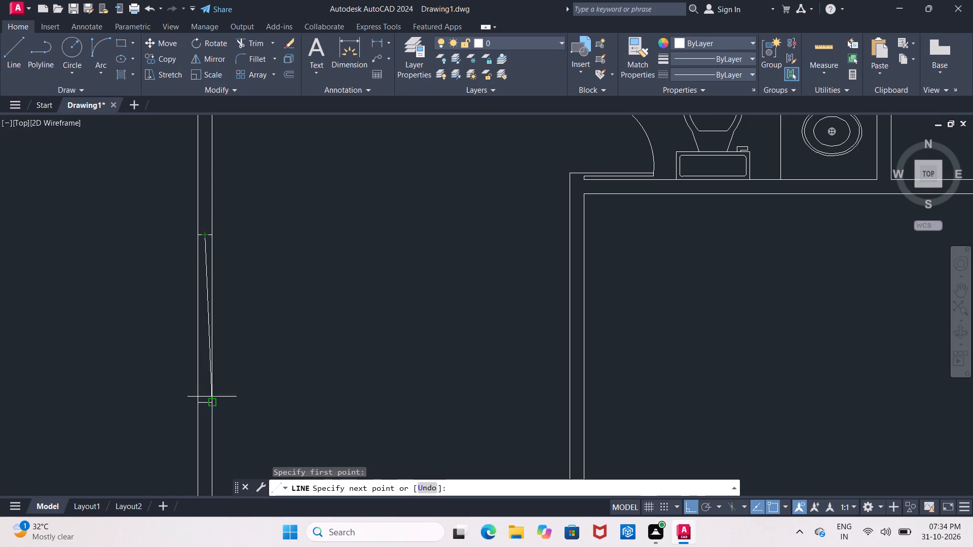
click(205, 403)
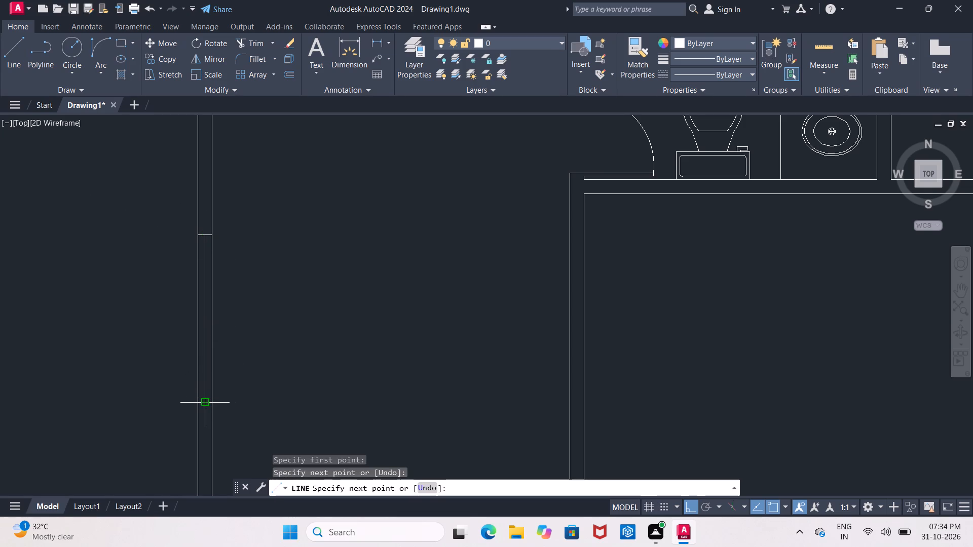
Copy the bed and its two bedside tables from the upper-left bedroom about 30' straight down to the new window in the lower-left room.
key(Escape)
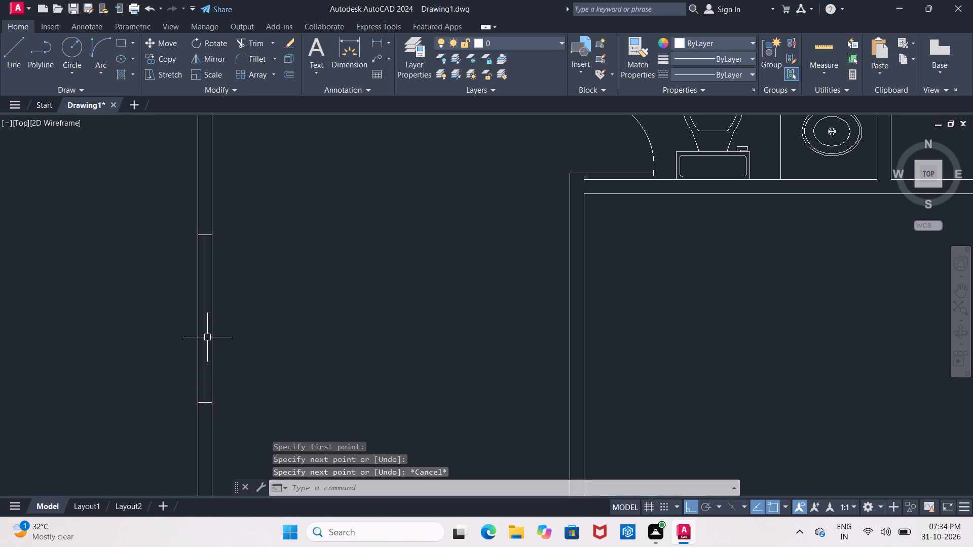
scroll(203, 337, down, 4)
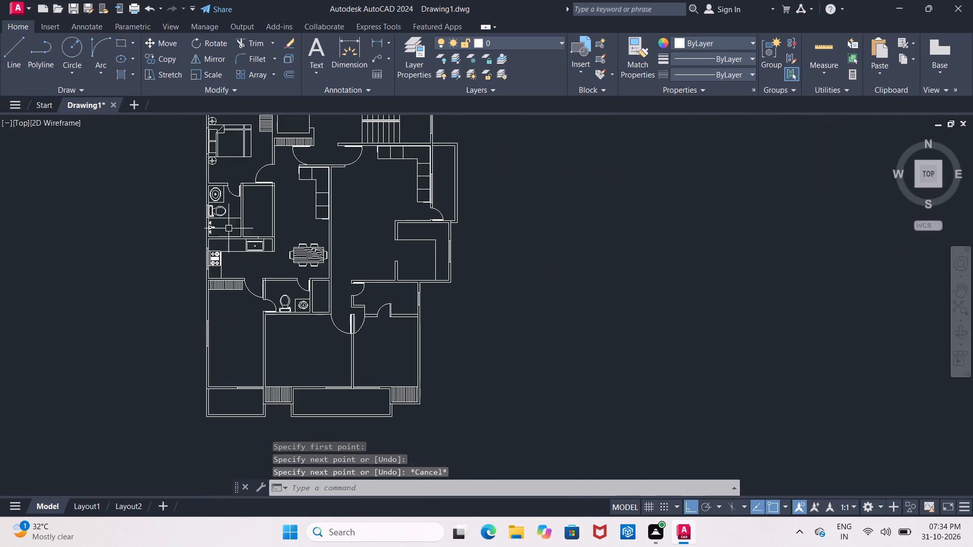
click(227, 159)
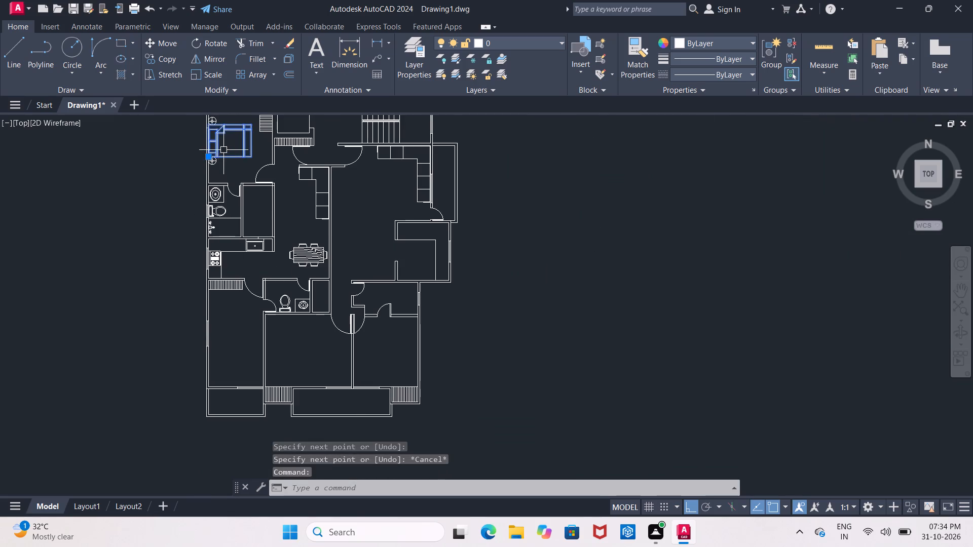
middle_drag(224, 155, 228, 209)
scroll(218, 177, up, 2)
click(218, 177)
click(218, 277)
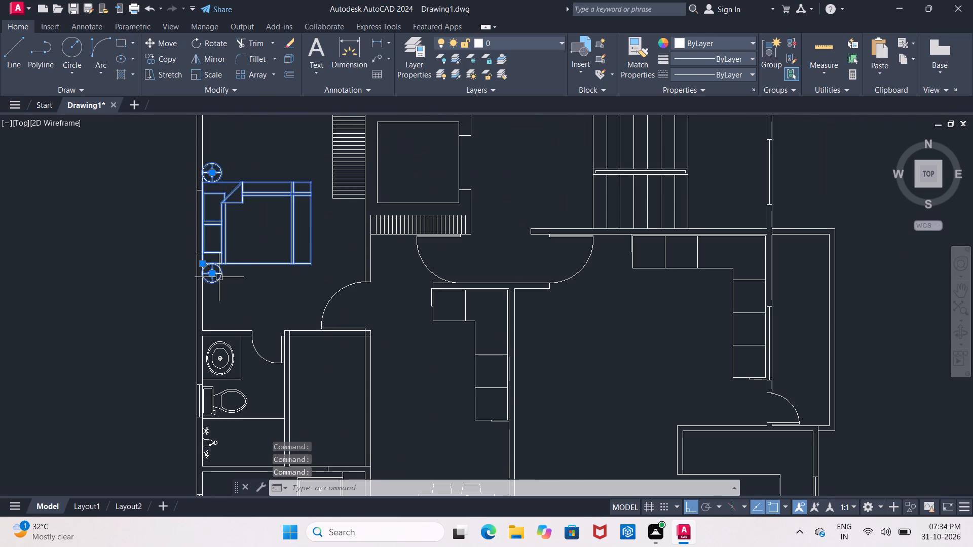
click(157, 57)
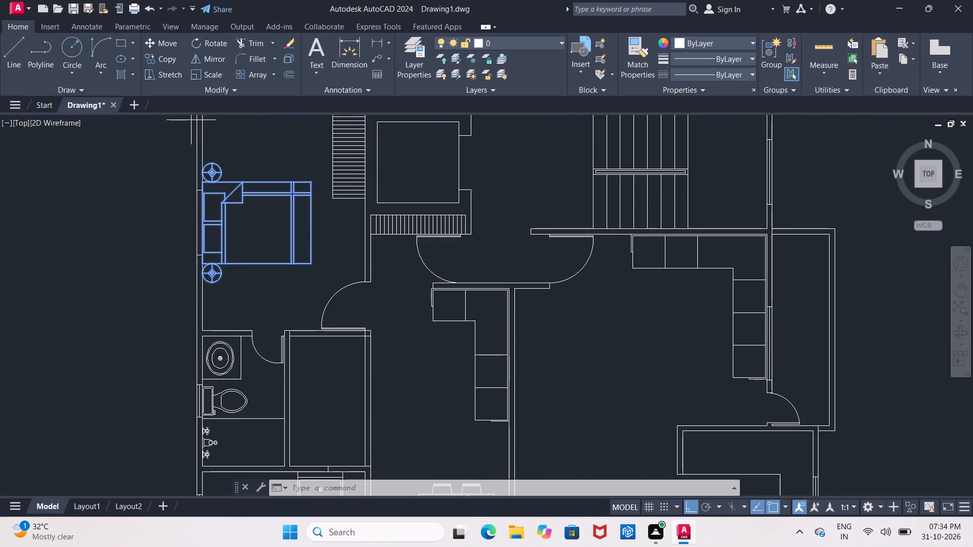
scroll(204, 228, up, 4)
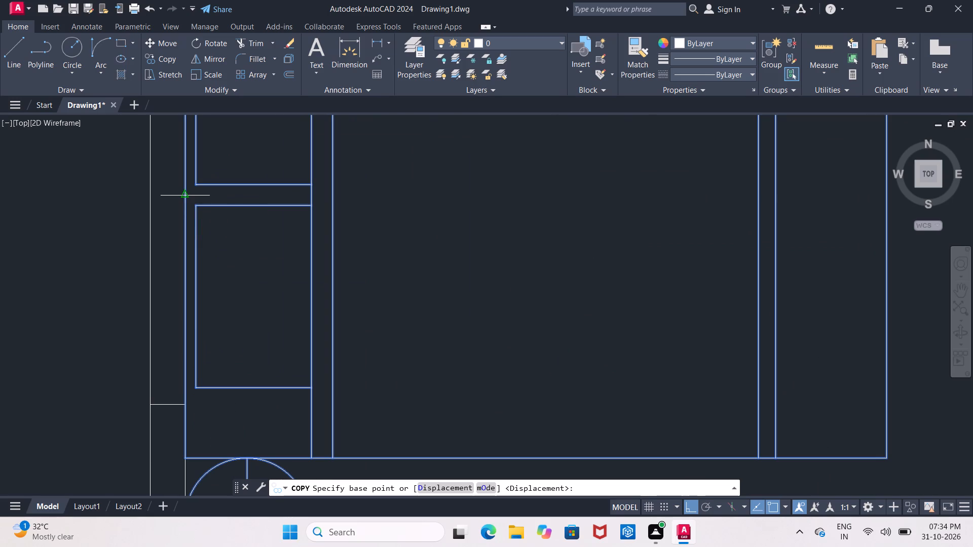
click(186, 195)
scroll(187, 194, down, 7)
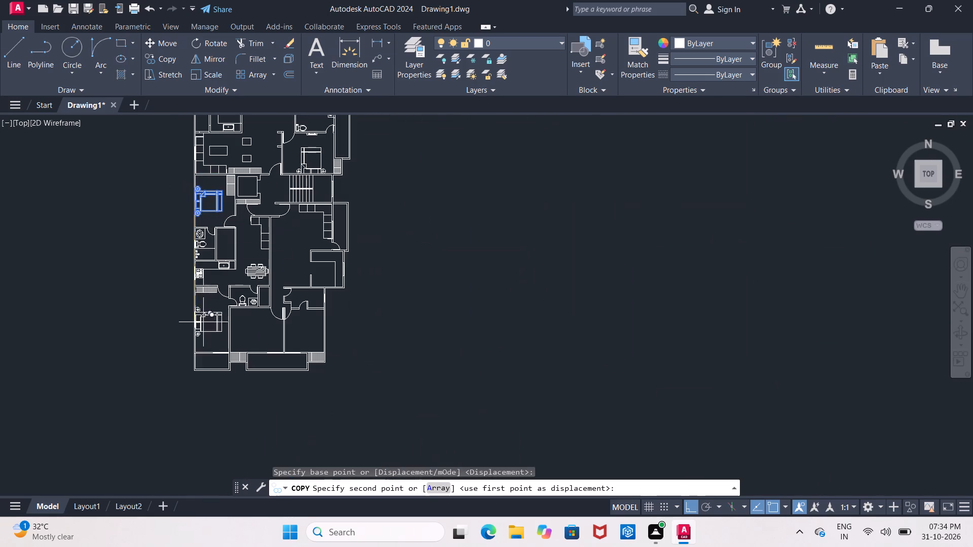
scroll(203, 341, up, 5)
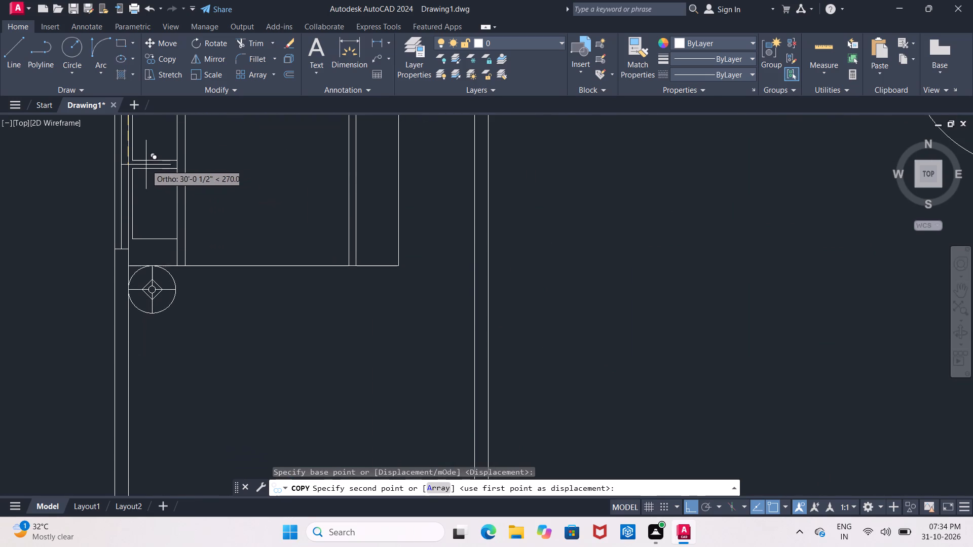
click(127, 169)
scroll(150, 204, down, 4)
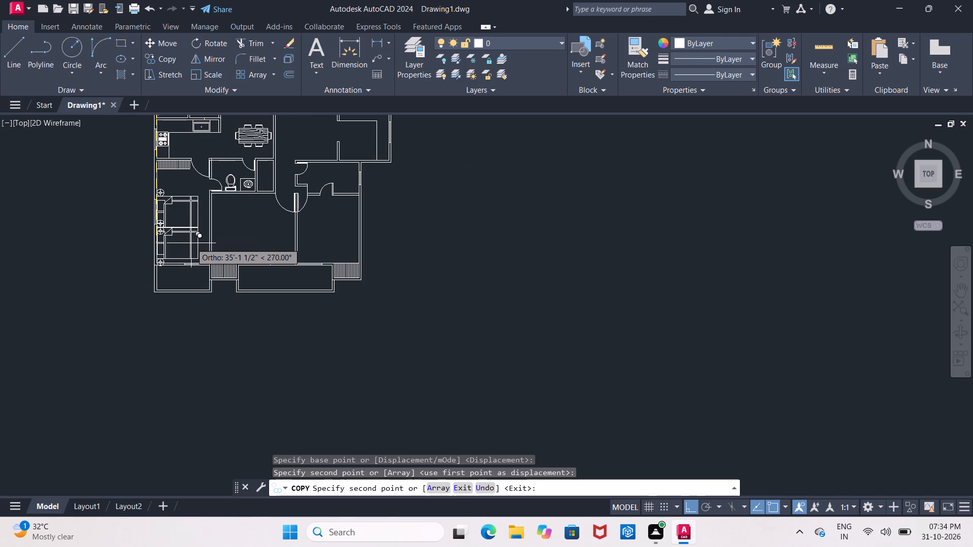
key(Escape)
Draw a circle of about 6" radius in the open floor area below the copied bed.
scroll(168, 248, up, 2)
middle_drag(181, 219, 172, 245)
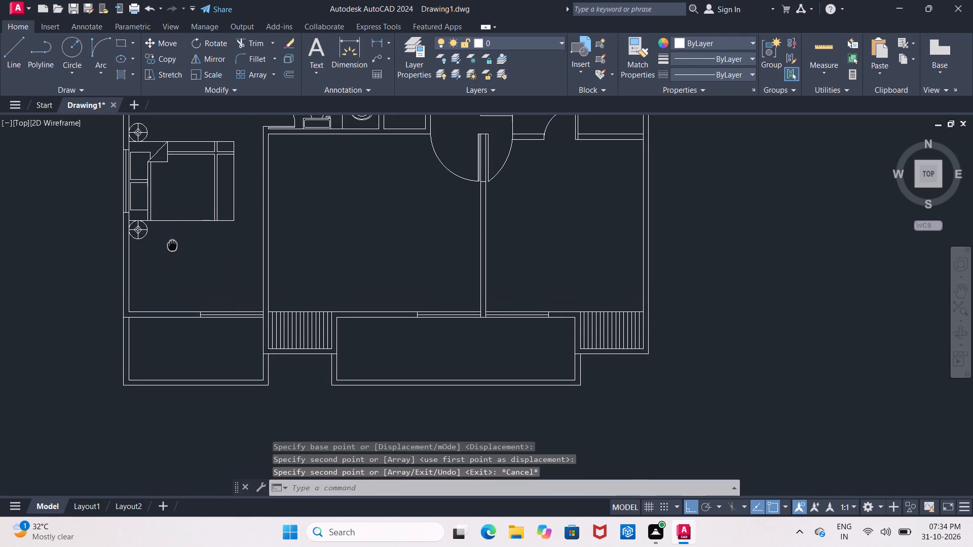
middle_drag(172, 245, 172, 246)
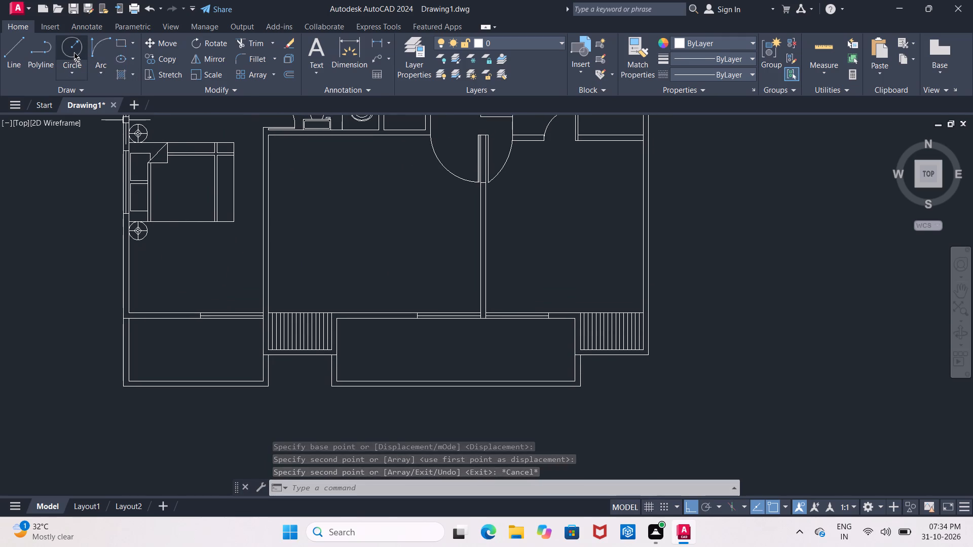
click(72, 47)
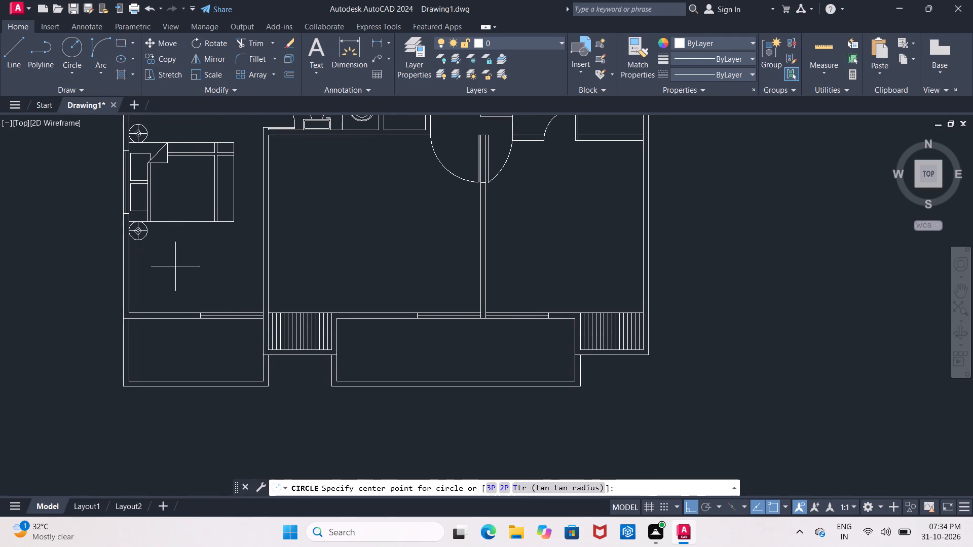
scroll(161, 270, up, 2)
click(163, 274)
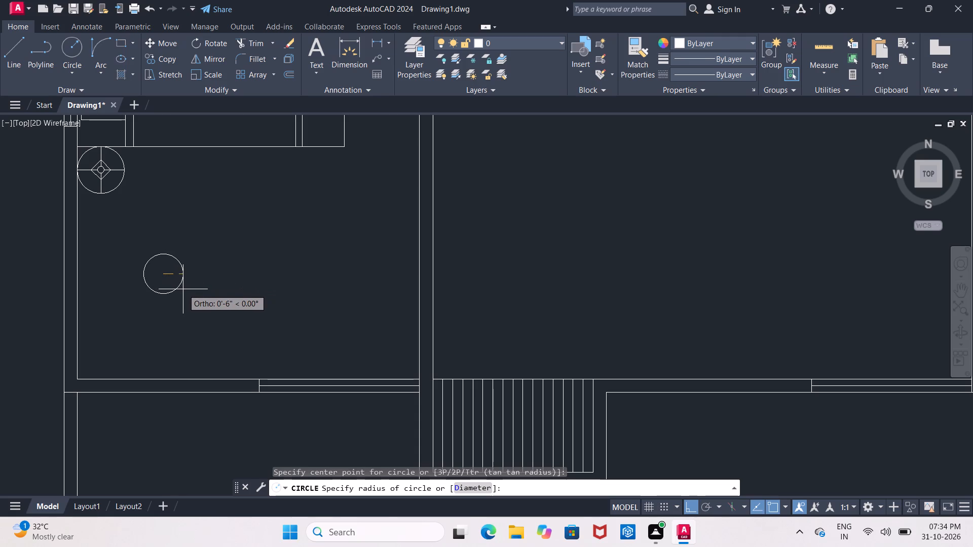
click(185, 290)
Copy the small circle twice with Ortho off, to its lower right and upper right, forming a triangular group of three.
click(177, 261)
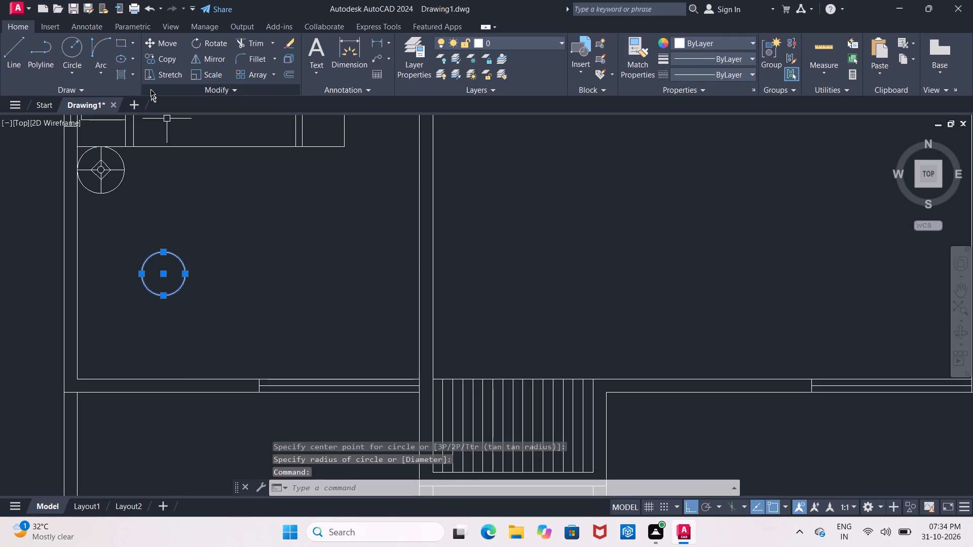
click(160, 63)
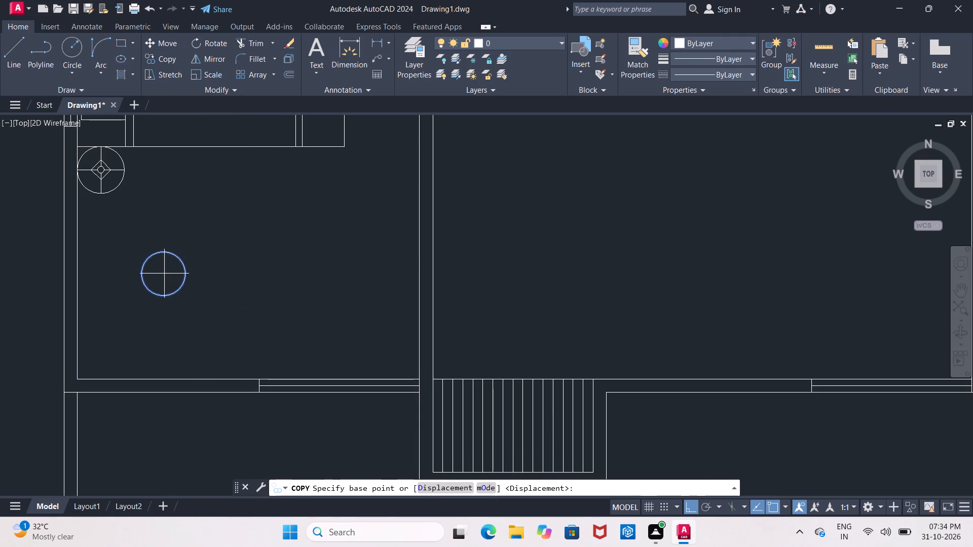
click(164, 273)
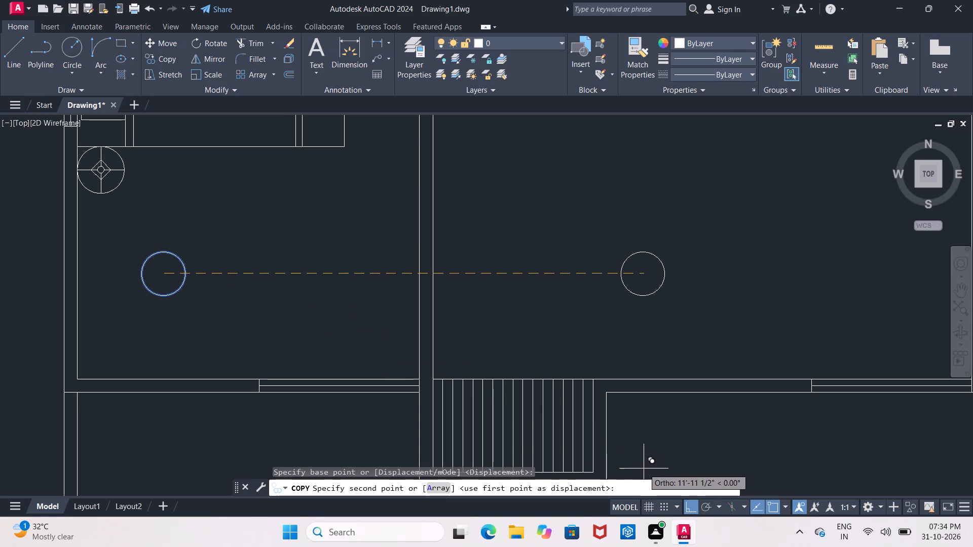
click(689, 504)
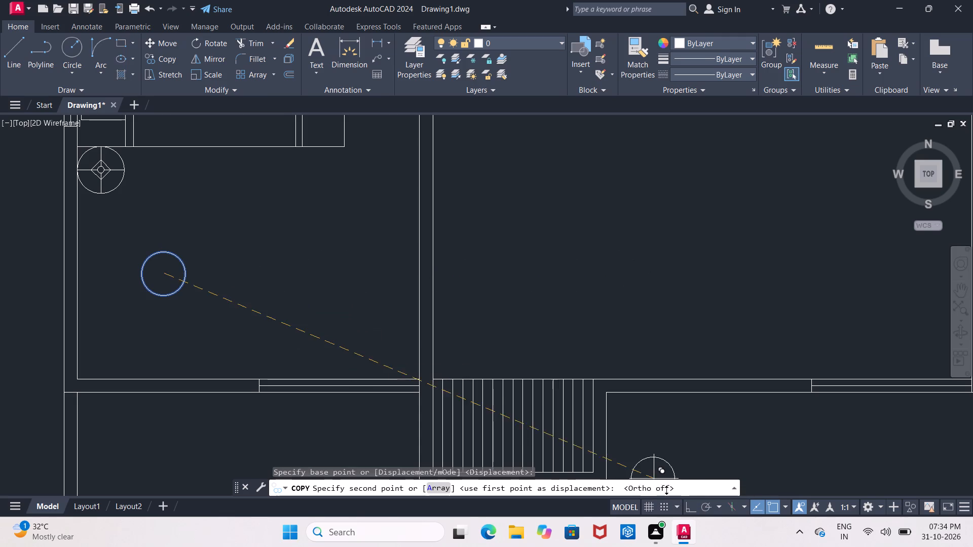
click(250, 300)
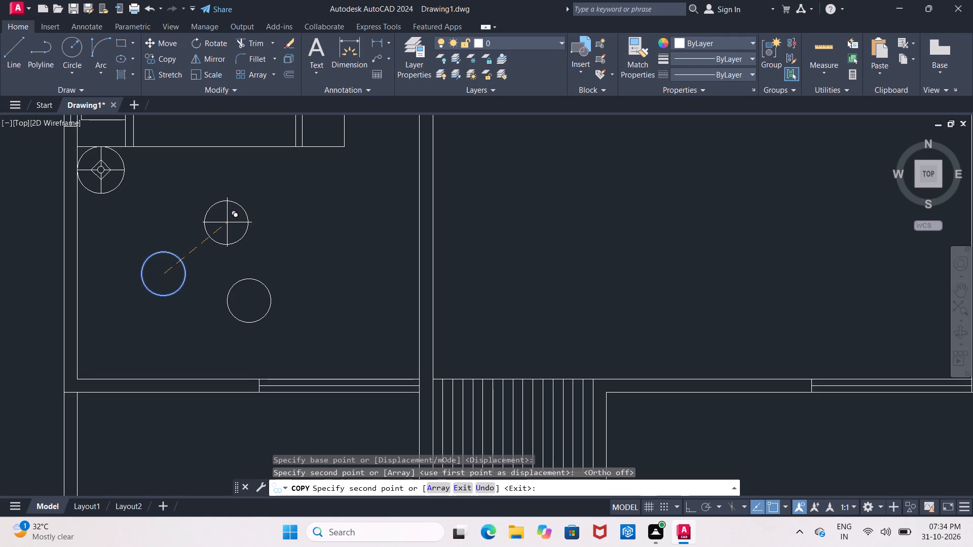
click(227, 222)
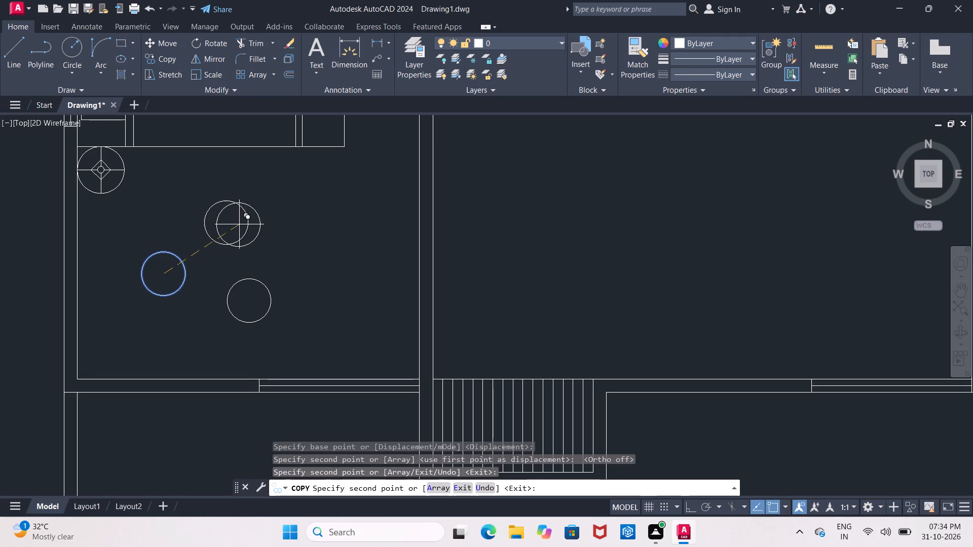
key(Escape)
Copy the lower-left room's bed and both bedside tables into the large middle room next to it.
scroll(273, 218, down, 2)
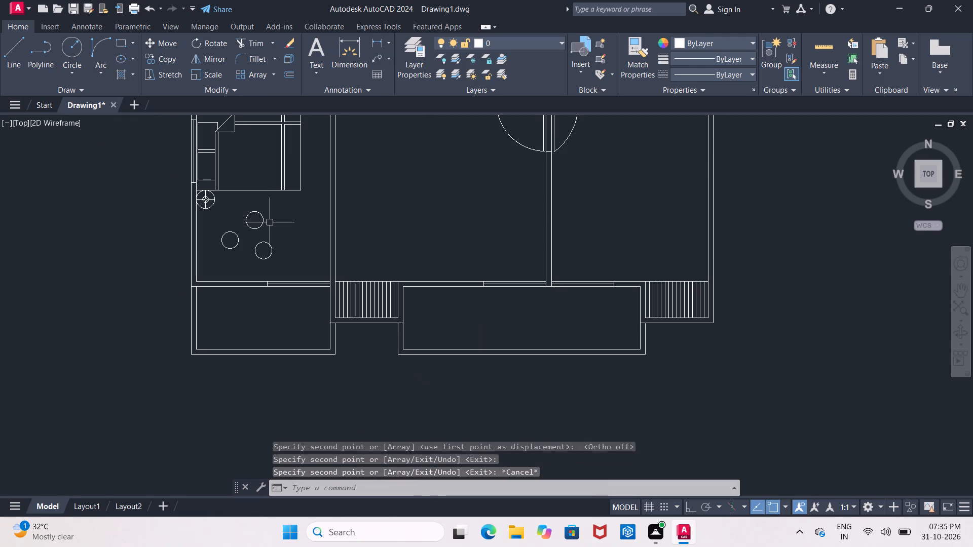
middle_drag(271, 213, 244, 314)
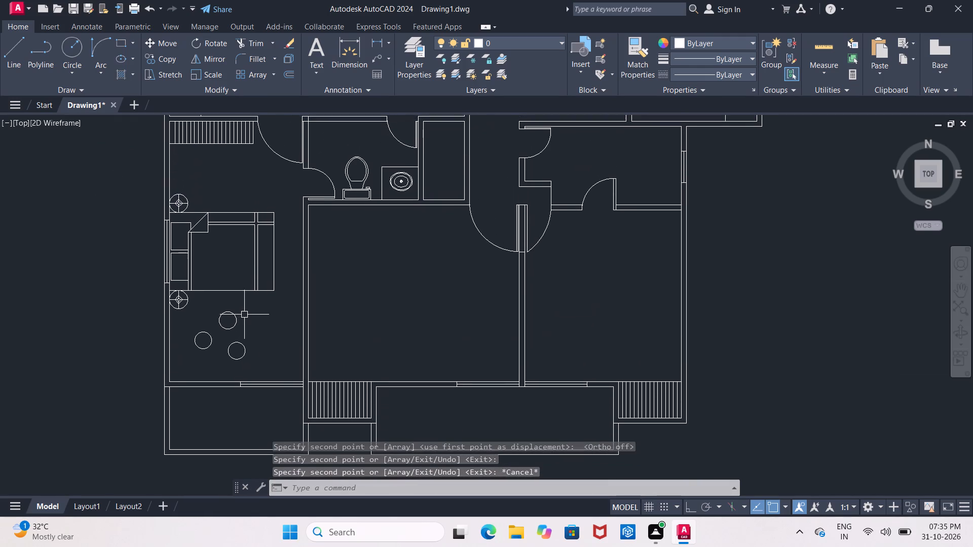
click(238, 291)
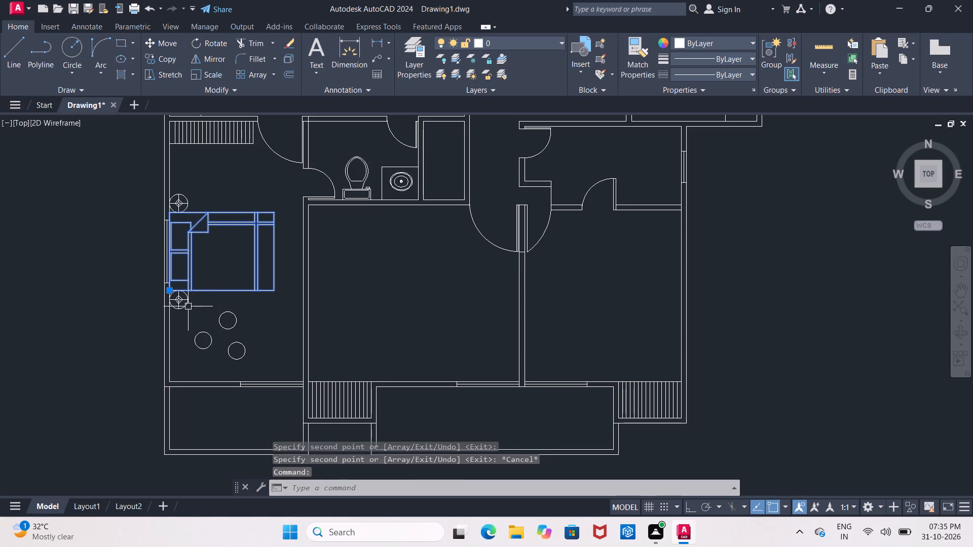
click(188, 306)
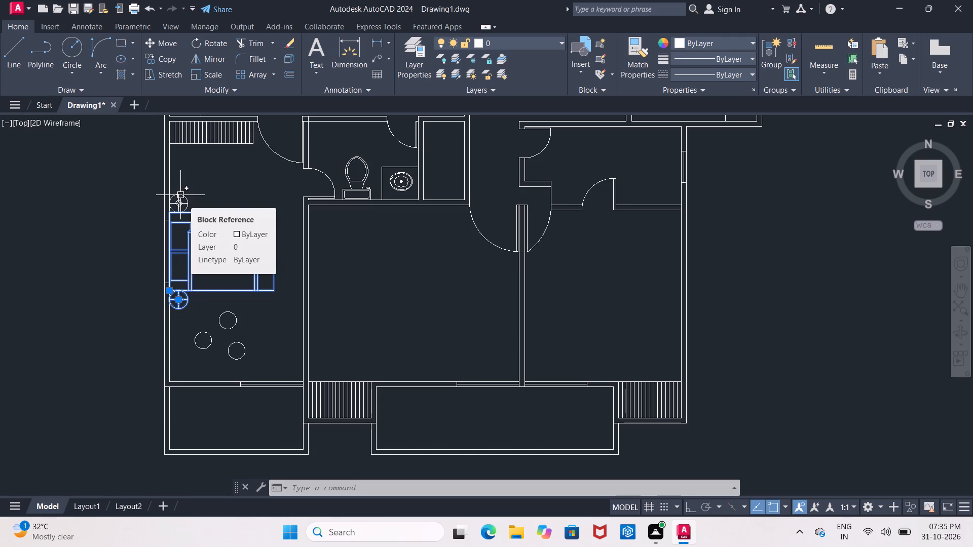
click(182, 193)
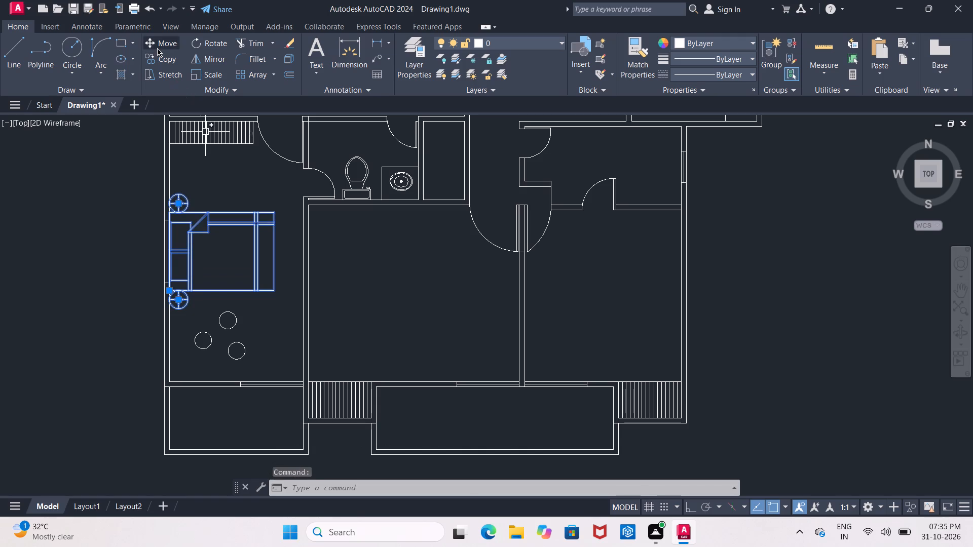
click(158, 56)
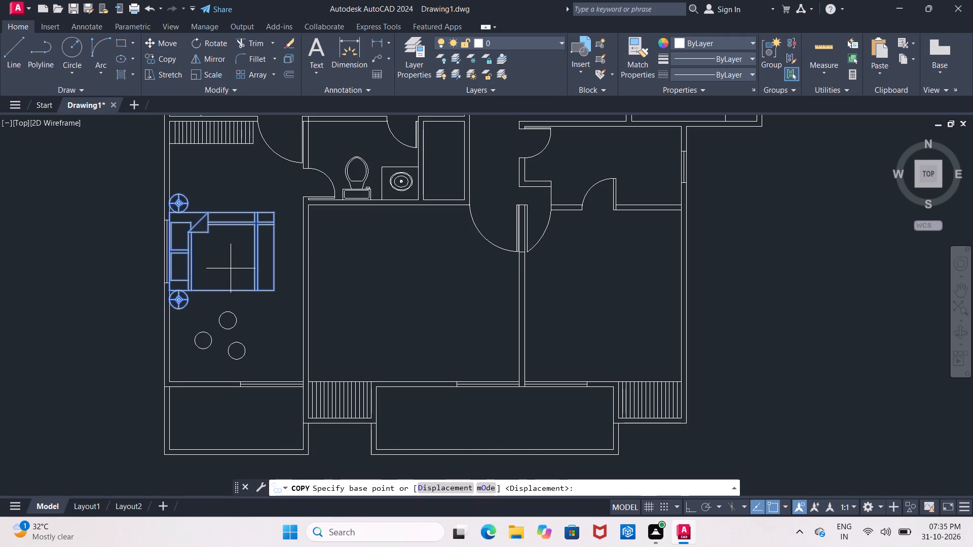
click(231, 268)
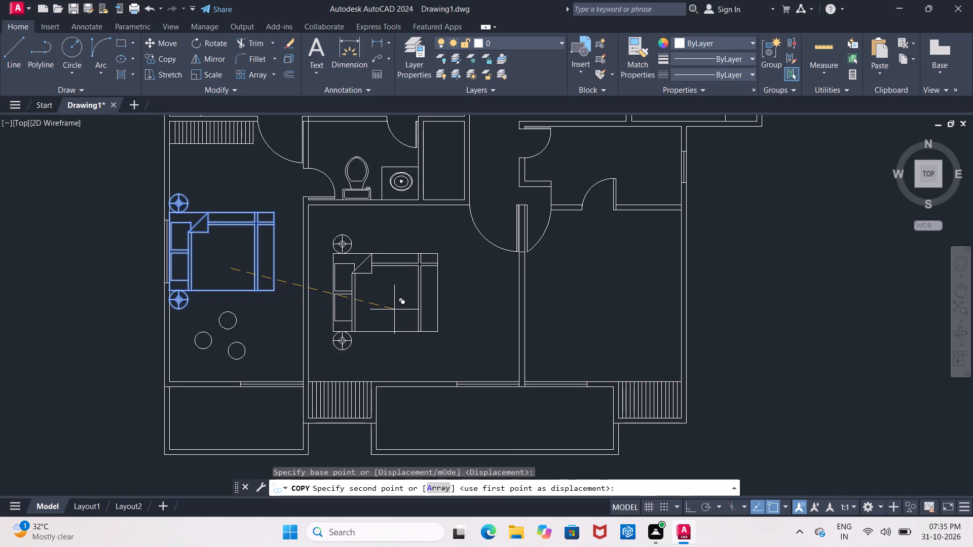
click(394, 309)
key(Escape)
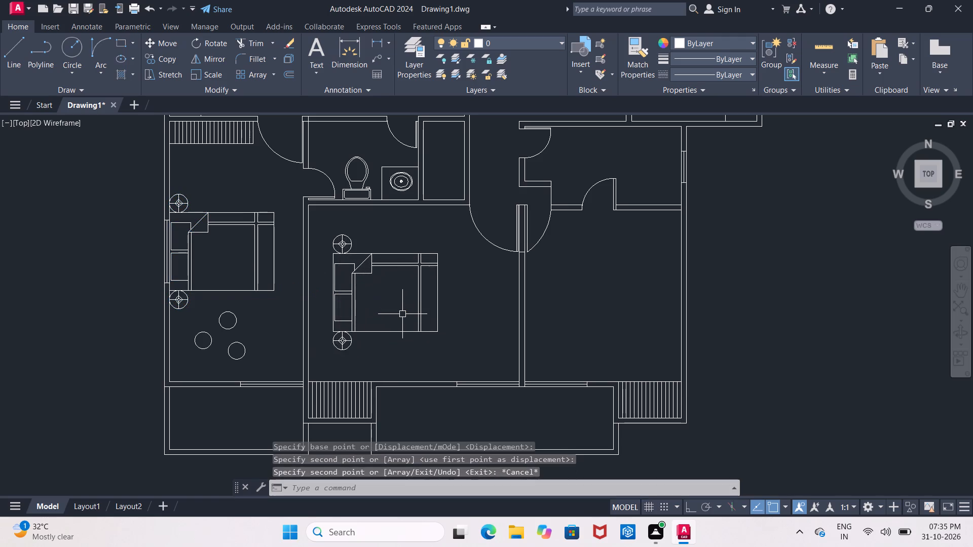
Rotate the middle room's bed and bedside tables 90° clockwise about the bed's upper-left corner with Ortho on, turning the headboard upward.
click(325, 230)
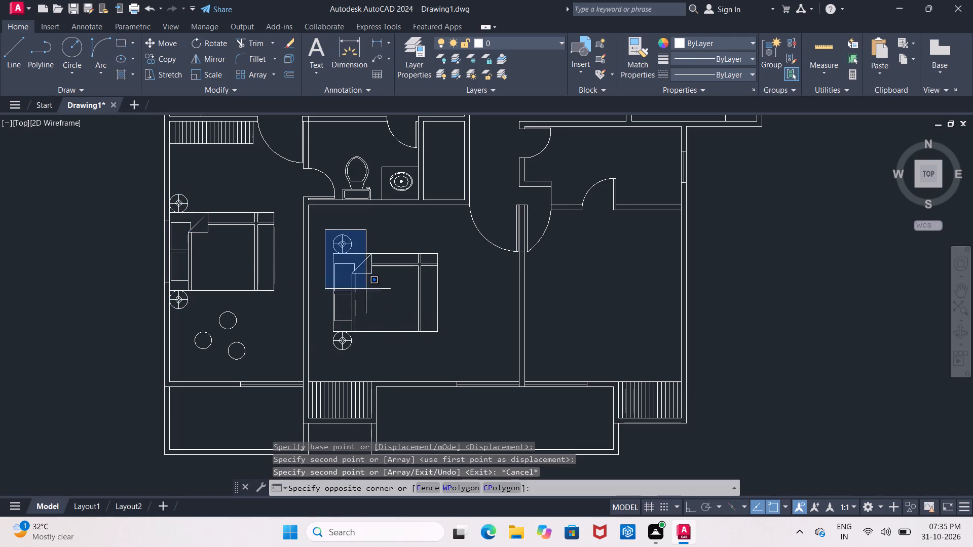
click(461, 354)
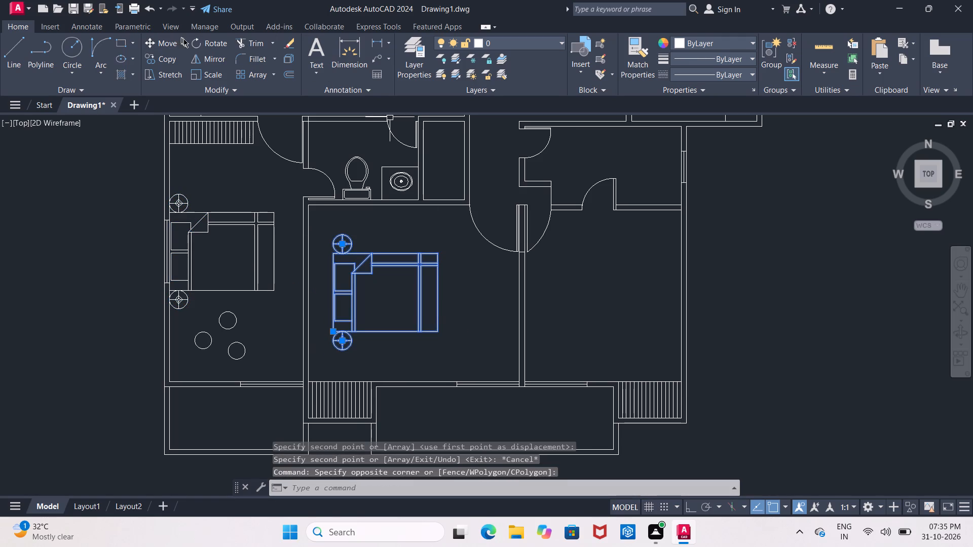
click(195, 44)
click(335, 251)
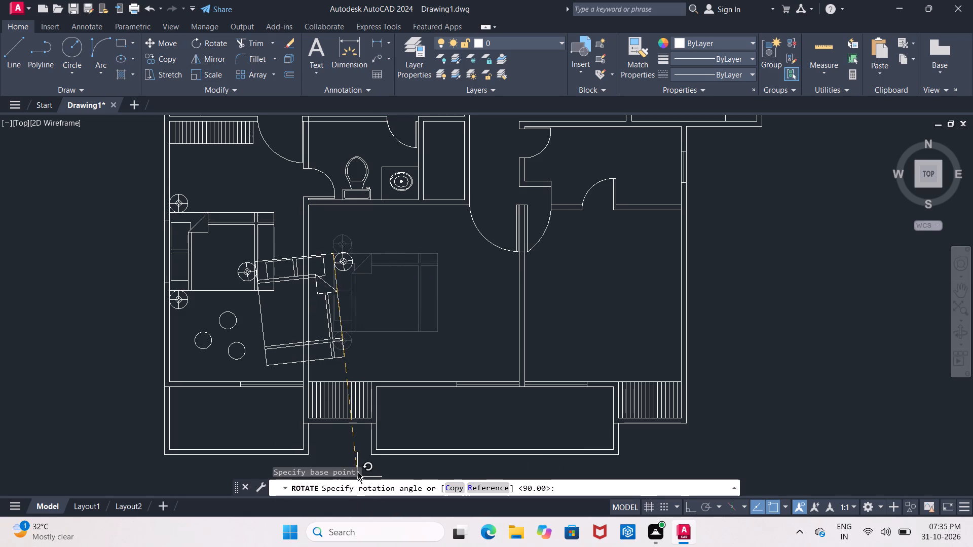
middle_drag(349, 450, 324, 400)
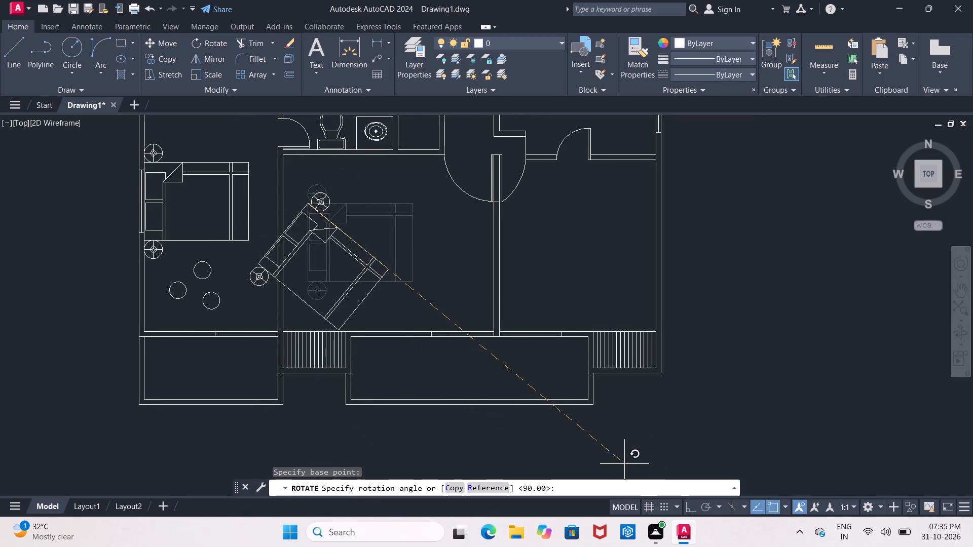
click(688, 508)
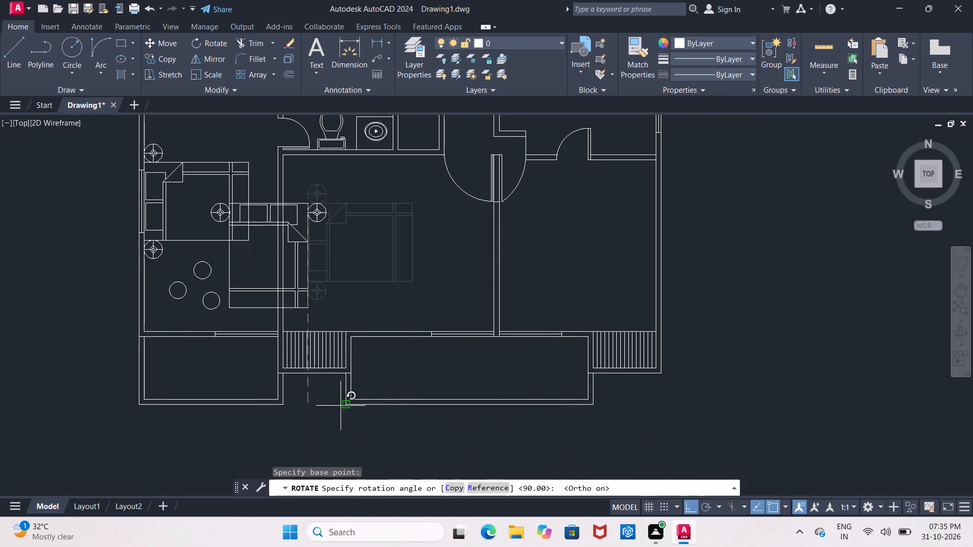
click(292, 410)
Move the rotated bed and both bedside tables horizontally off the dividing wall into the middle room, with Ortho on.
scroll(215, 217, up, 1)
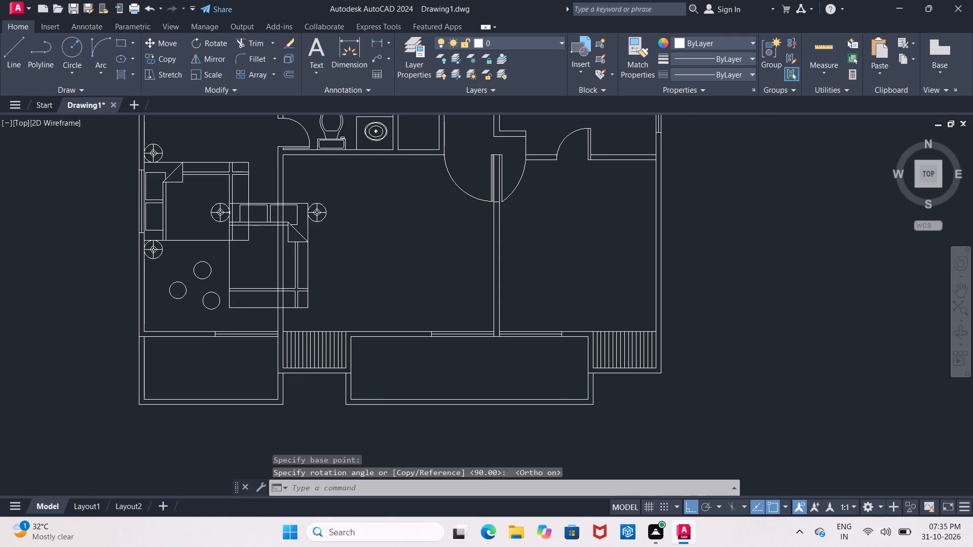
click(215, 212)
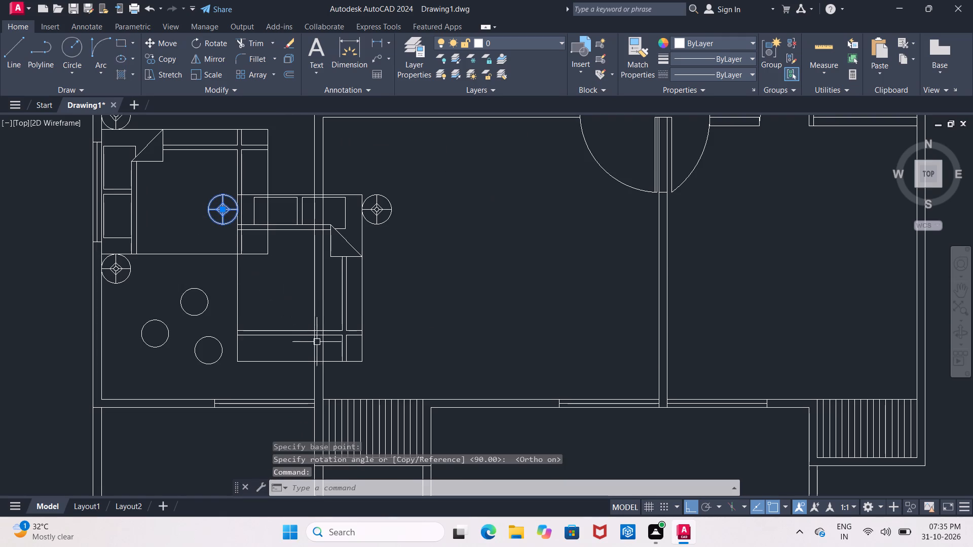
click(275, 361)
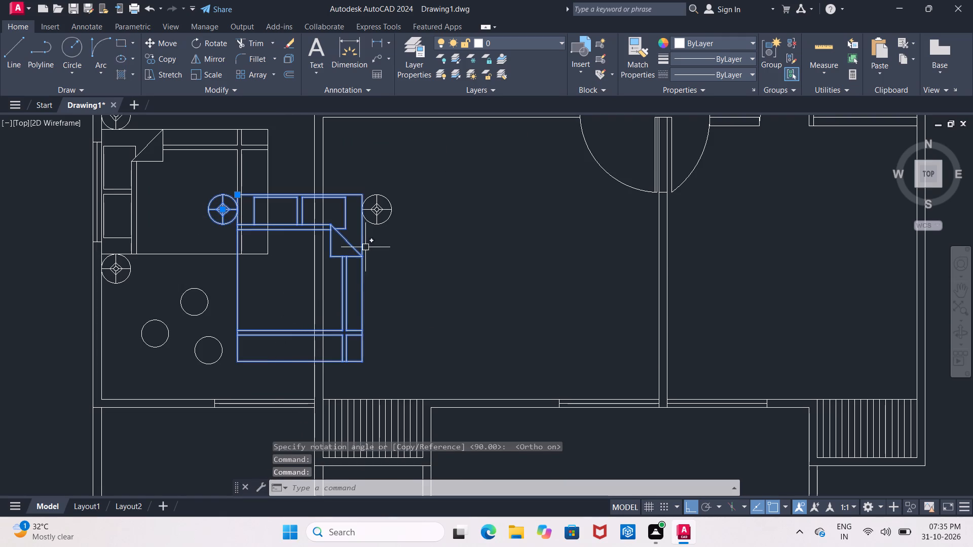
drag(383, 220, 383, 225)
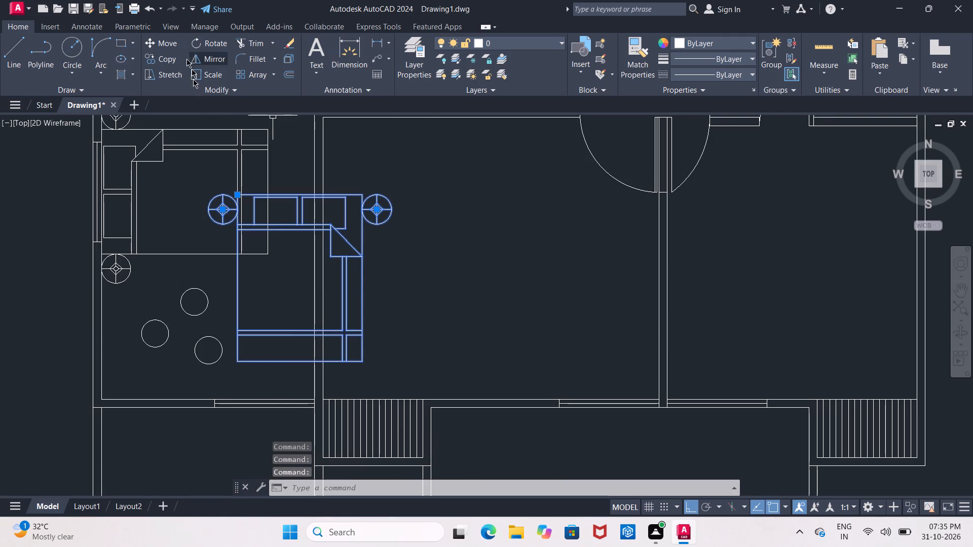
drag(166, 48, 168, 53)
drag(703, 238, 713, 240)
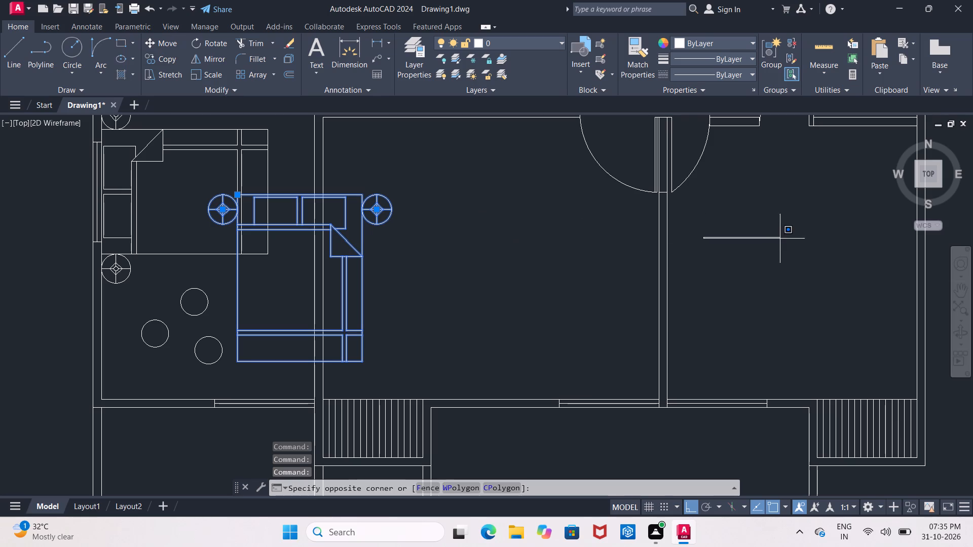
click(789, 246)
click(167, 44)
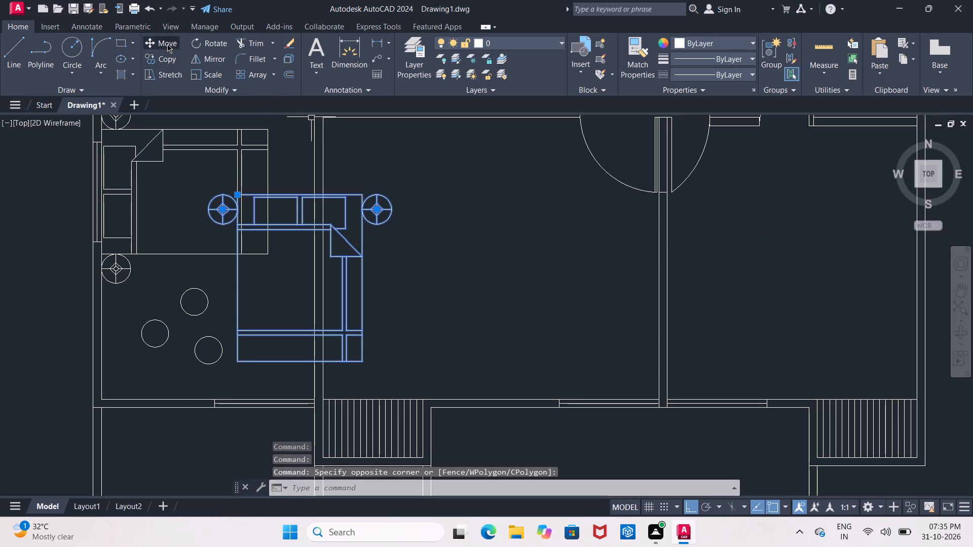
click(284, 297)
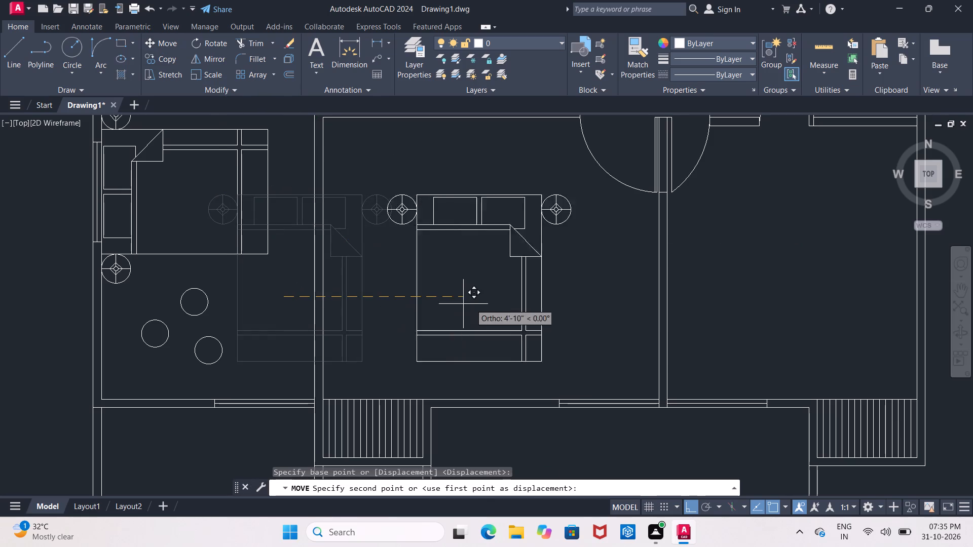
click(456, 297)
Move the middle room's bed and bedside tables up and slightly left, close to the upper wall, with Ortho off.
middle_drag(471, 303, 347, 324)
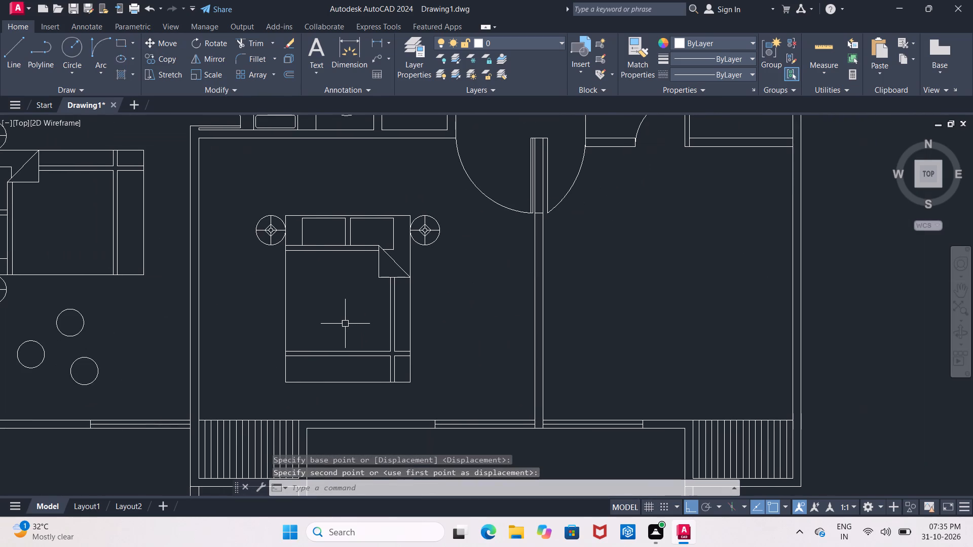
scroll(343, 323, down, 1)
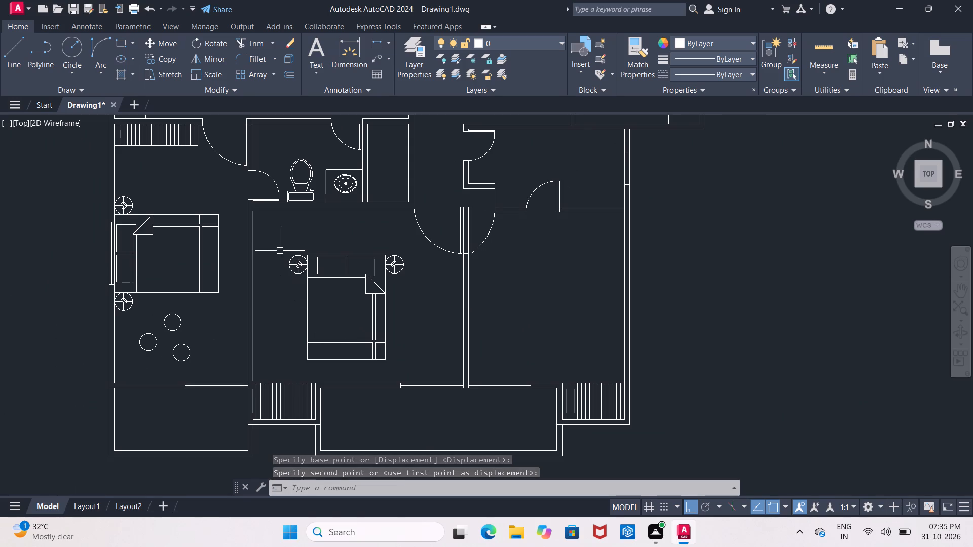
click(278, 245)
click(412, 363)
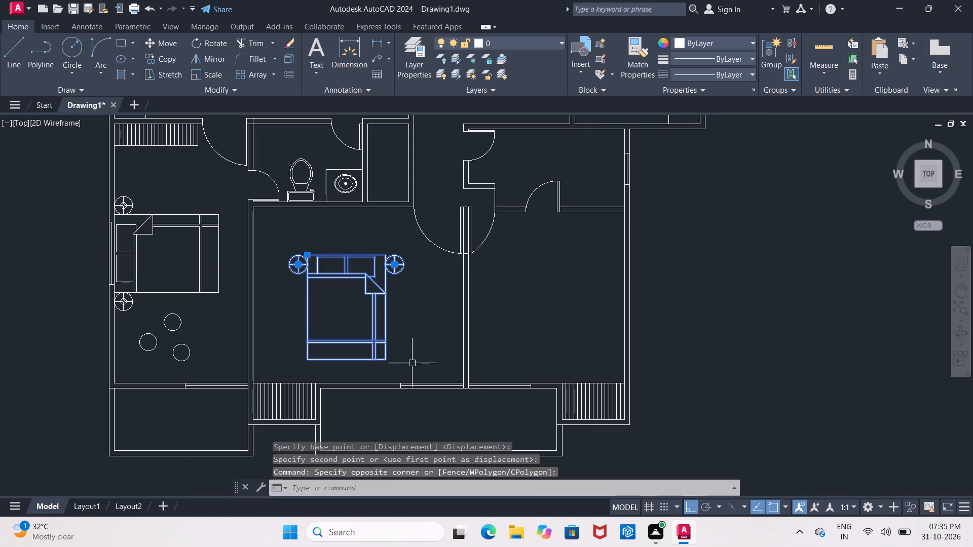
click(167, 48)
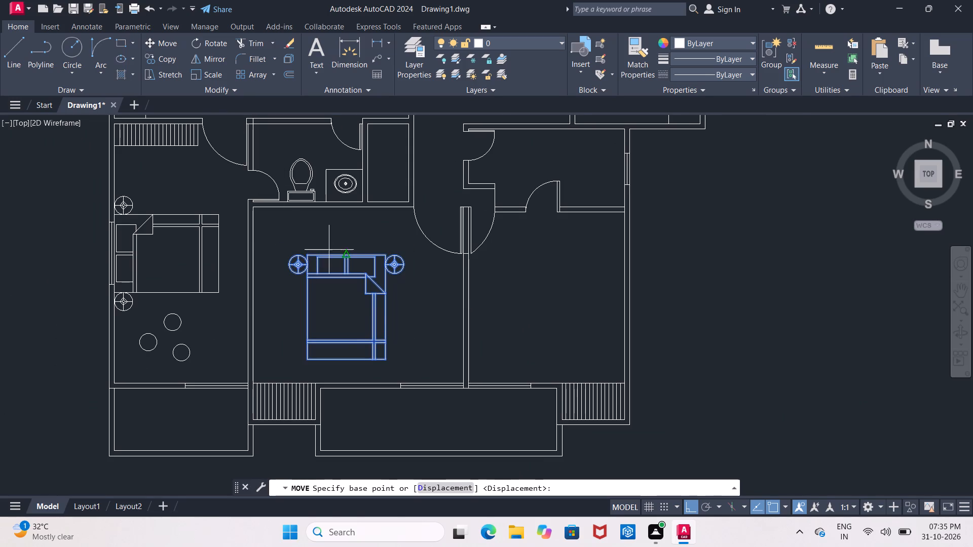
scroll(339, 250, up, 2)
click(357, 246)
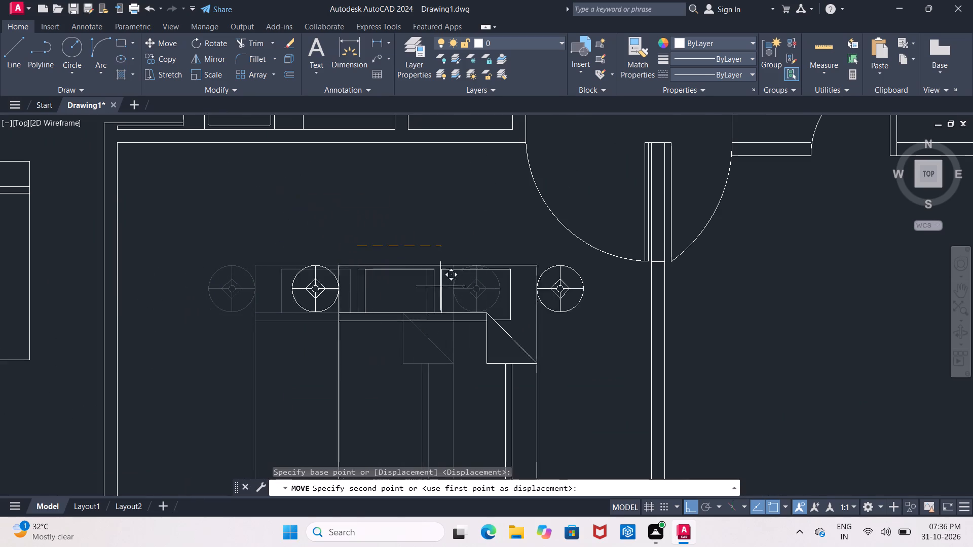
click(690, 506)
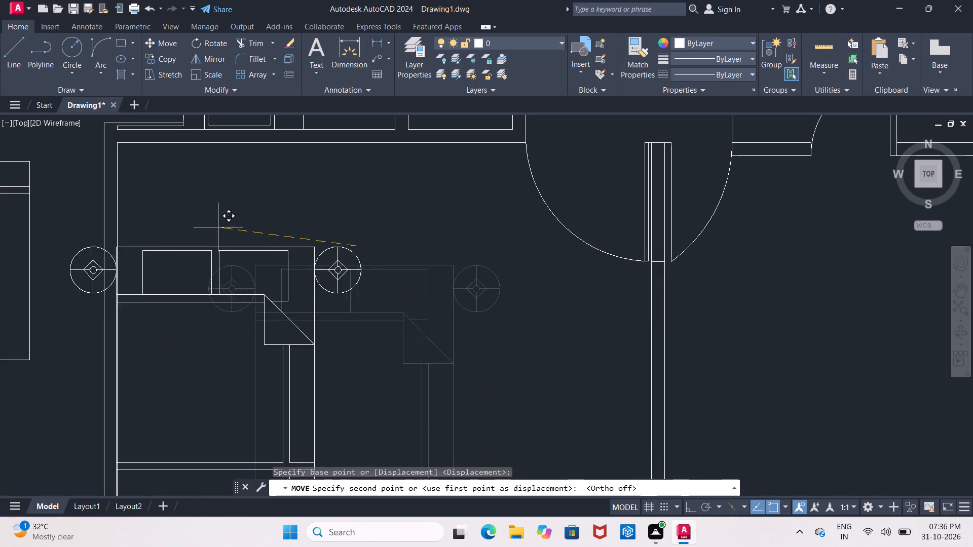
middle_drag(269, 178, 284, 221)
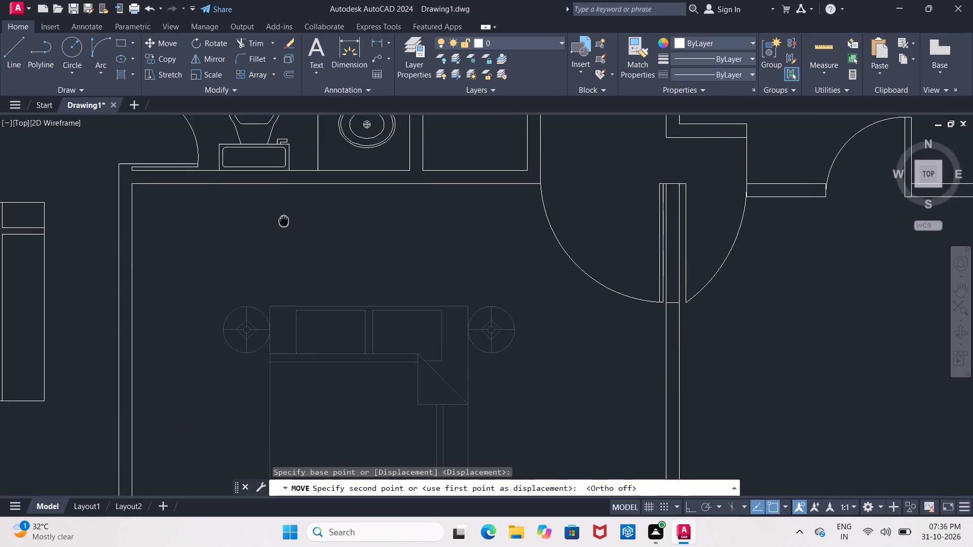
middle_drag(284, 221, 291, 250)
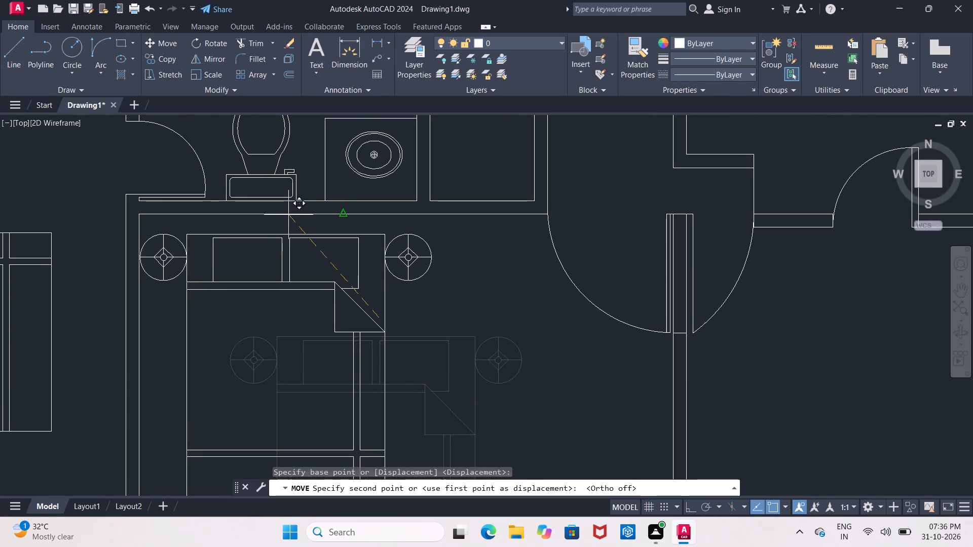
click(288, 209)
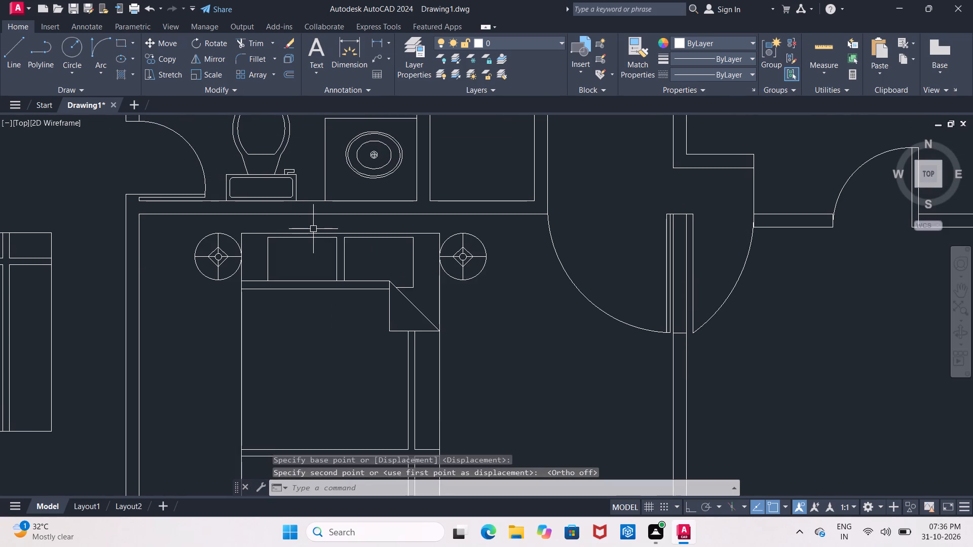
Move the middle room's bed and bedside tables into the room's upper-left corner, with the left table against the left wall.
click(313, 233)
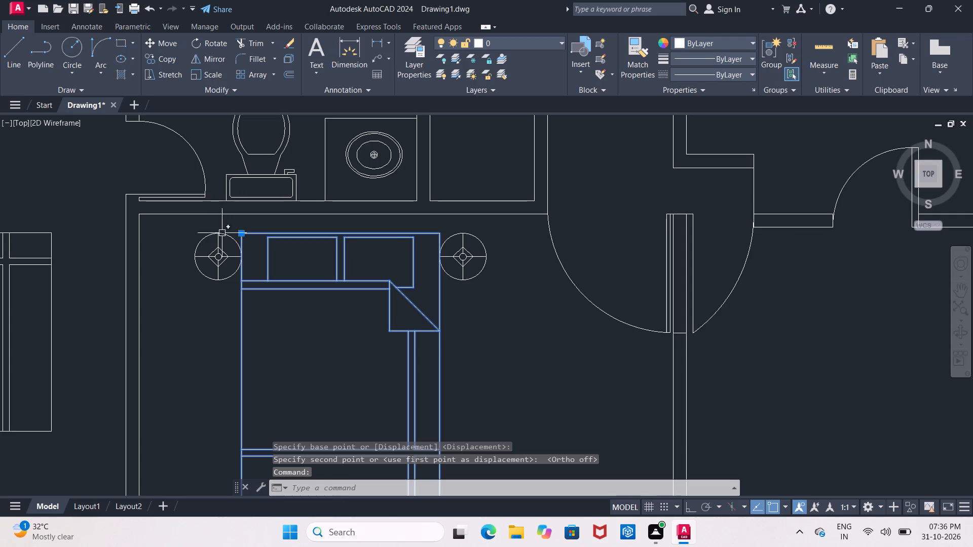
click(222, 233)
click(451, 235)
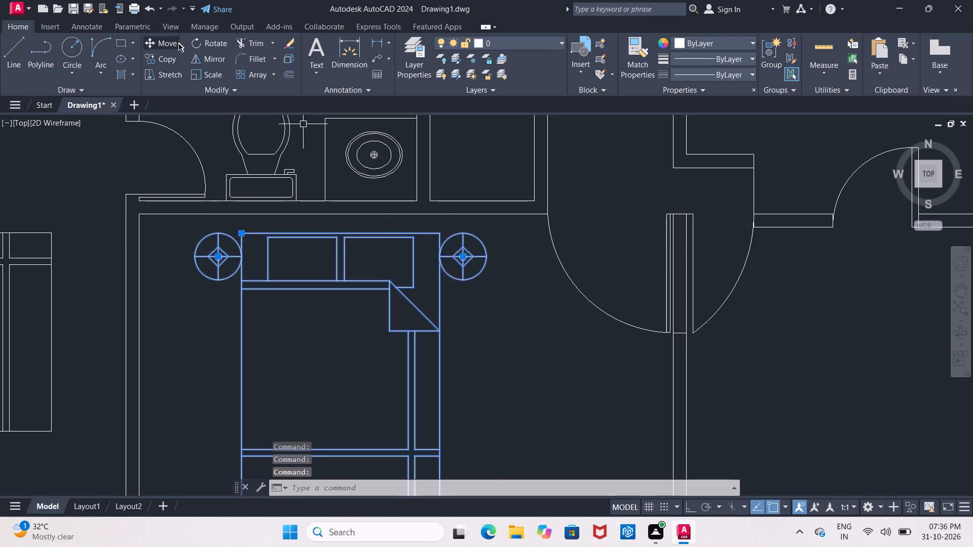
click(178, 43)
click(523, 271)
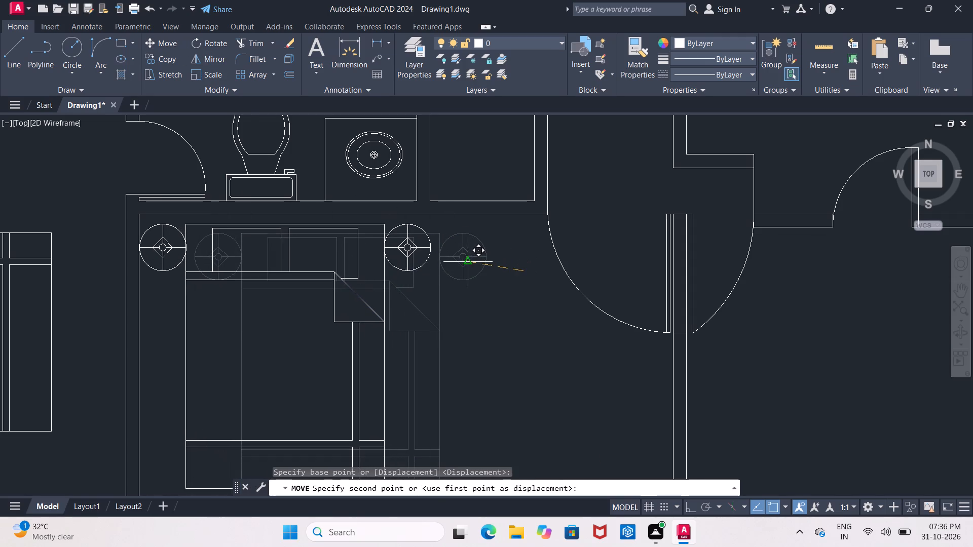
click(469, 258)
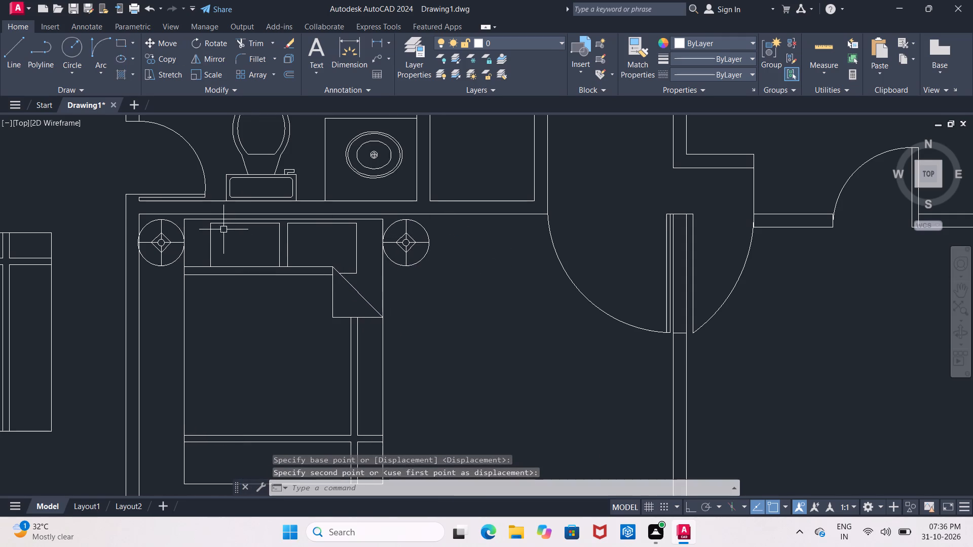
Move the middle room's bed and bedside tables right and slightly up so the headboard sits on the upper wall's inner line.
scroll(224, 223, up, 1)
scroll(208, 218, down, 1)
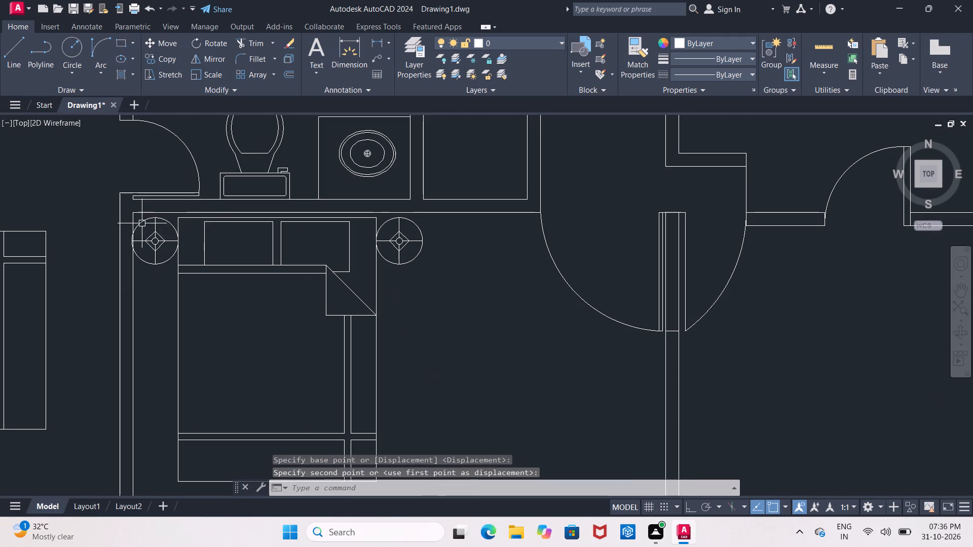
click(141, 223)
click(222, 216)
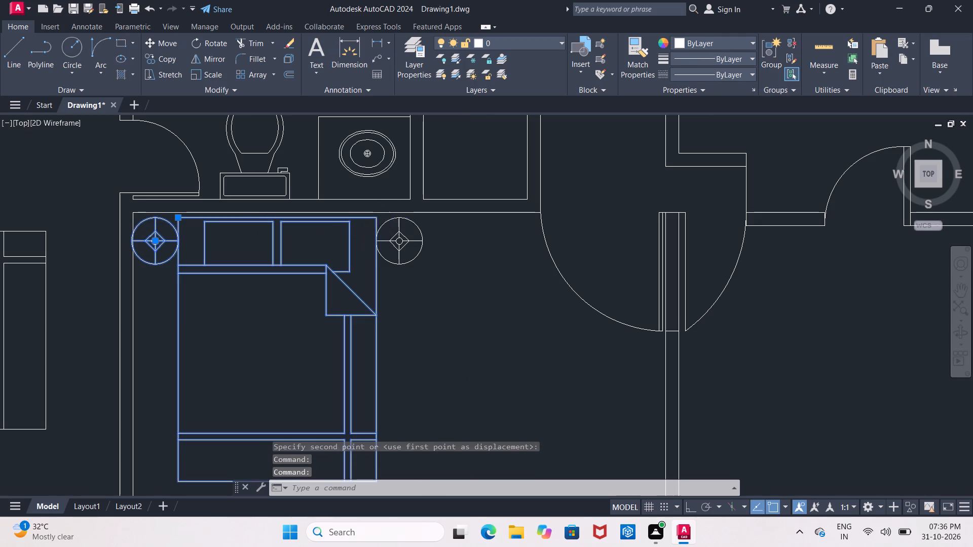
click(390, 224)
click(170, 48)
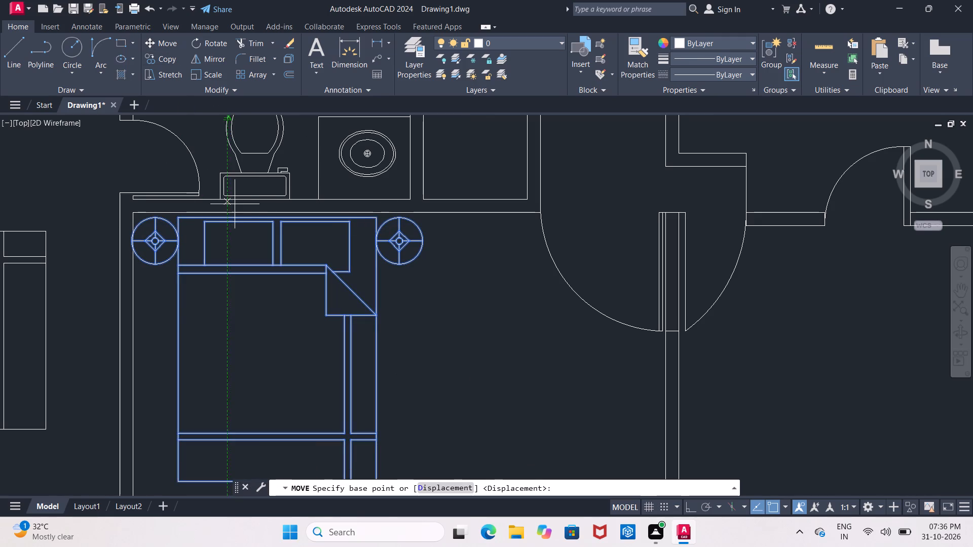
scroll(264, 209, up, 1)
click(282, 221)
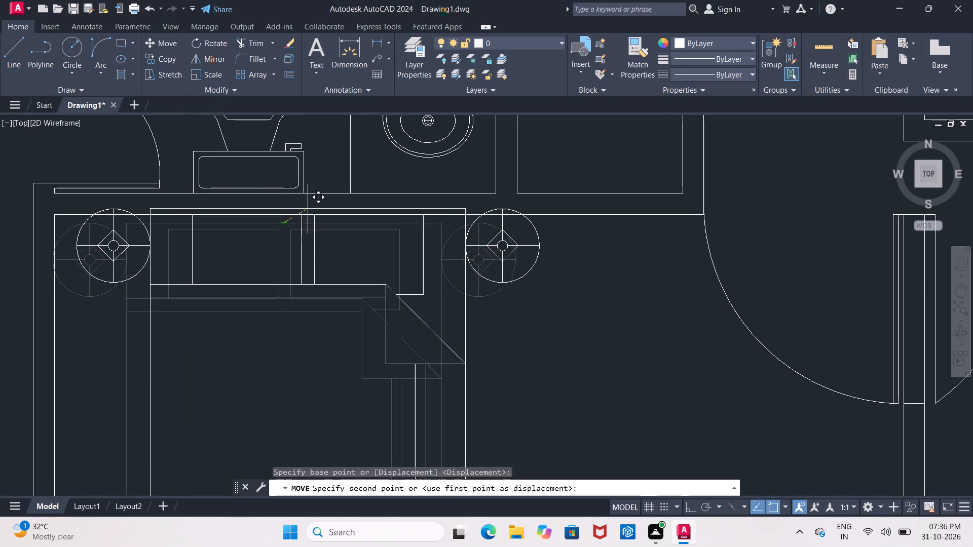
click(381, 212)
Move the middle room's bed and bedside tables about 1' left along the upper wall with Ortho on.
scroll(381, 212, down, 2)
middle_drag(373, 211, 207, 155)
click(272, 259)
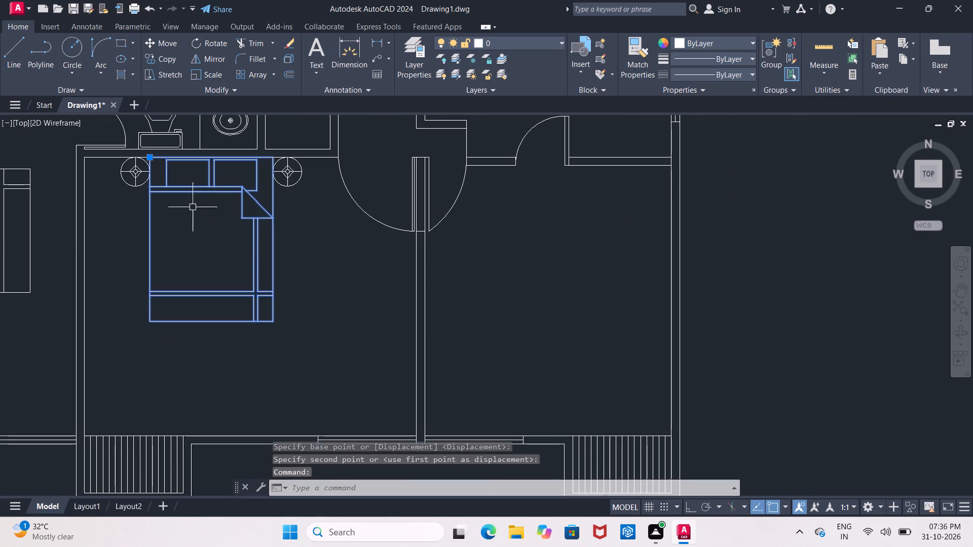
click(131, 186)
click(295, 186)
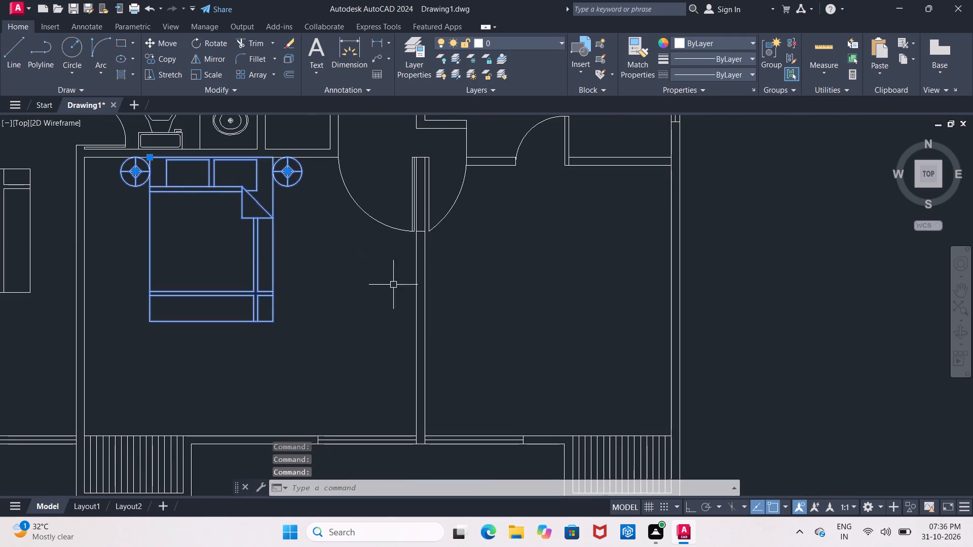
click(693, 509)
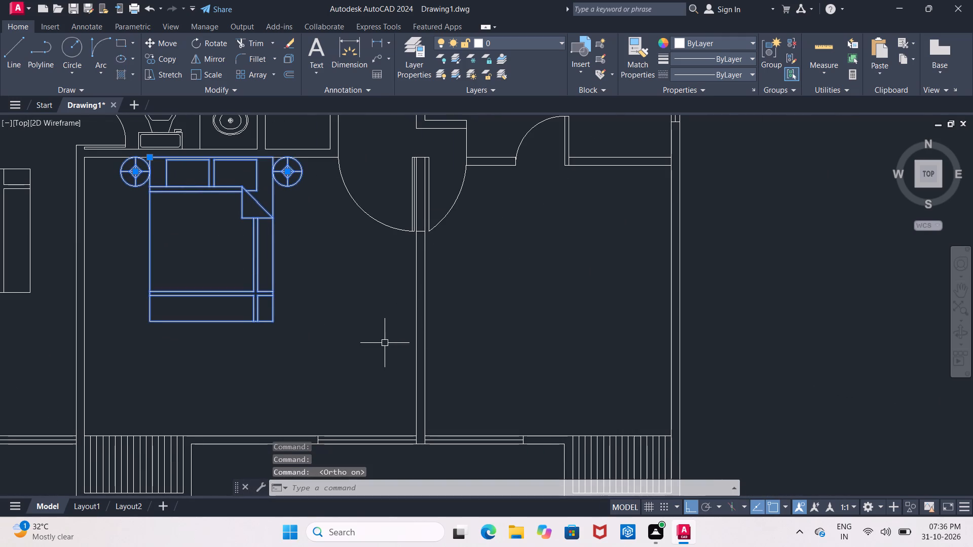
middle_drag(380, 343, 451, 384)
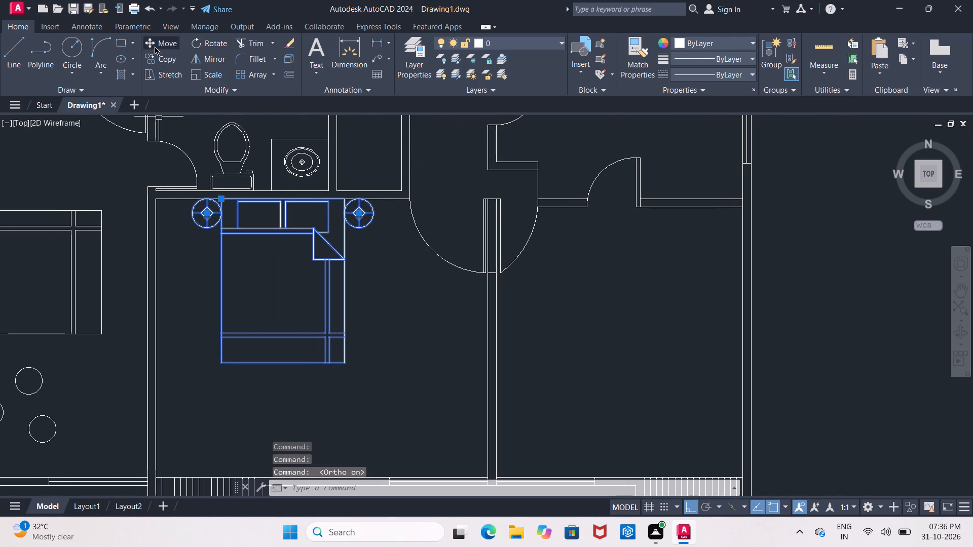
click(155, 47)
click(320, 416)
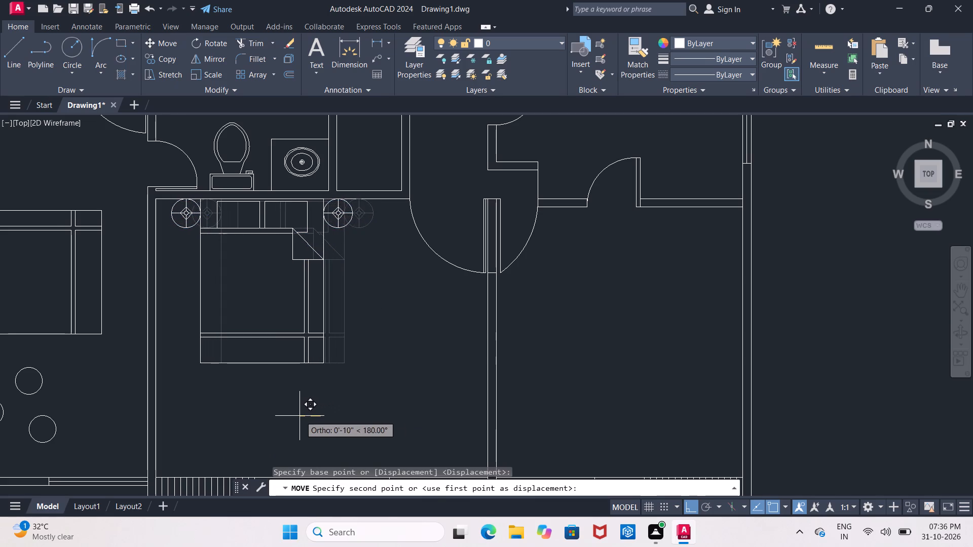
click(295, 418)
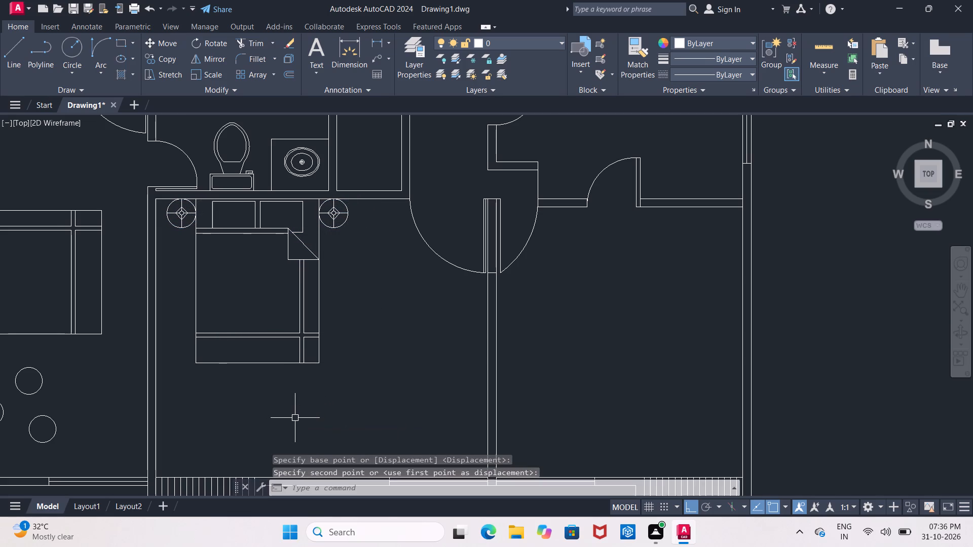
Copy the three circular seats from the lower-left bedroom about 16' right into the middle bedroom, with Ortho on.
scroll(302, 403, down, 1)
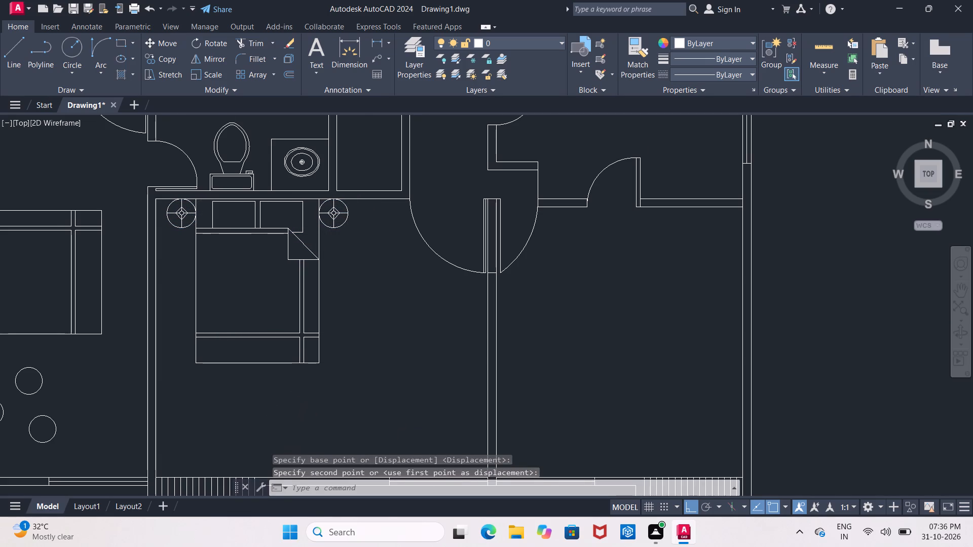
scroll(302, 403, down, 1)
scroll(188, 410, up, 2)
click(179, 401)
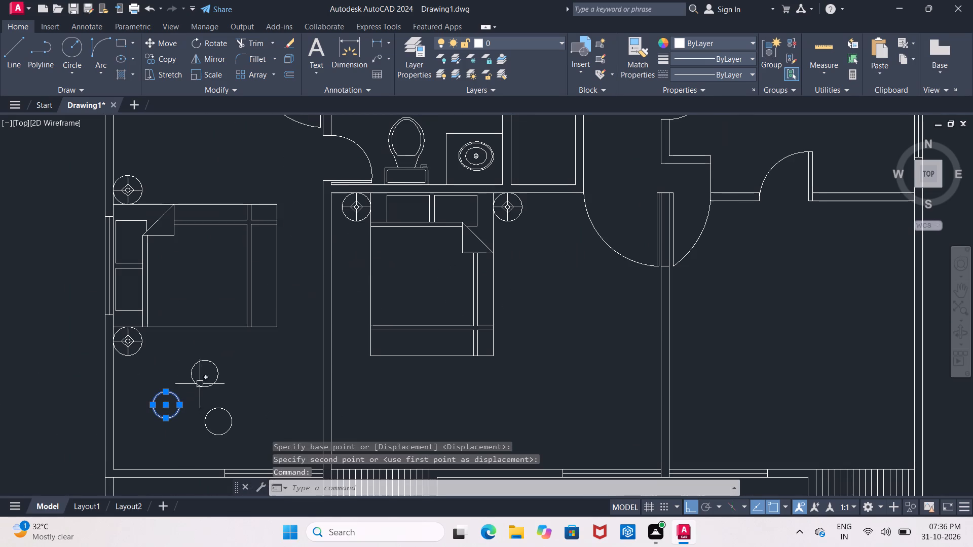
click(200, 383)
click(206, 418)
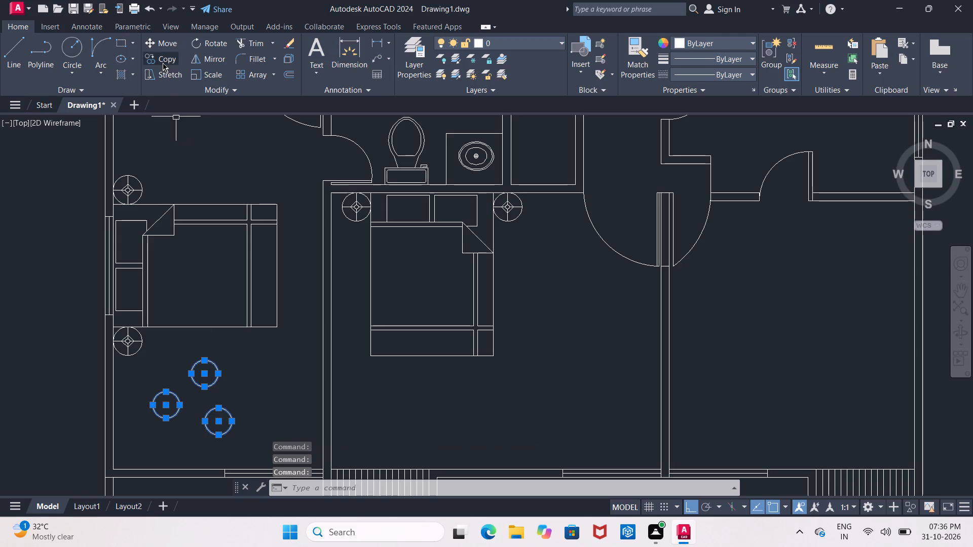
click(163, 63)
click(173, 362)
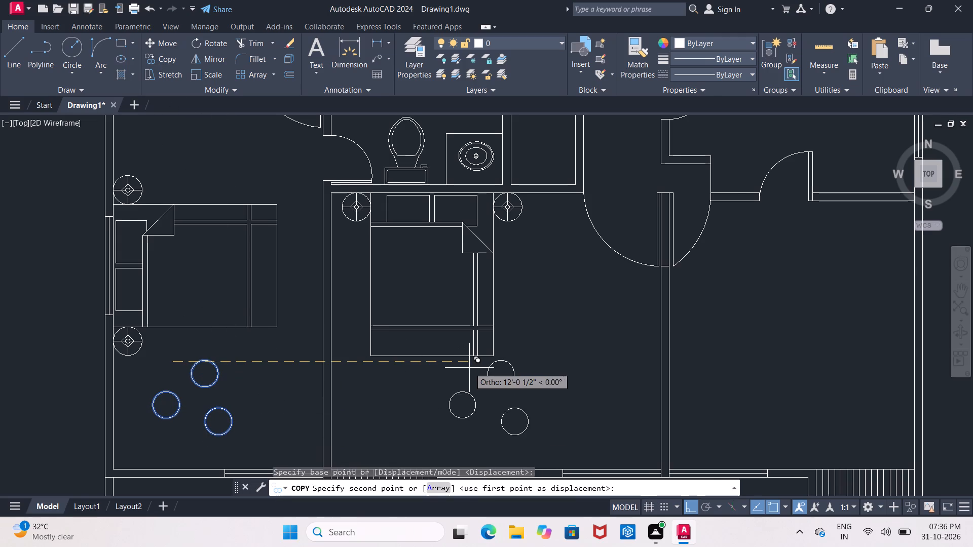
middle_drag(469, 368, 351, 367)
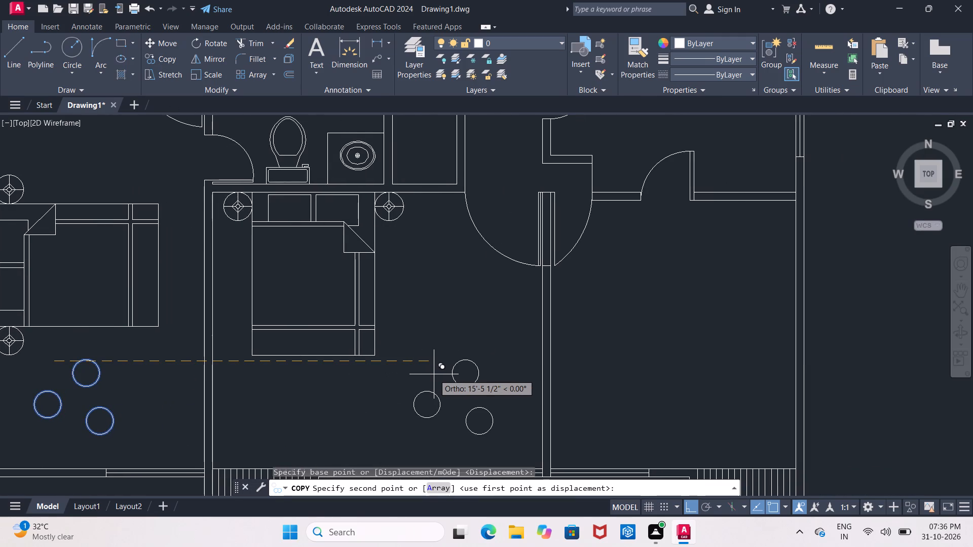
click(446, 377)
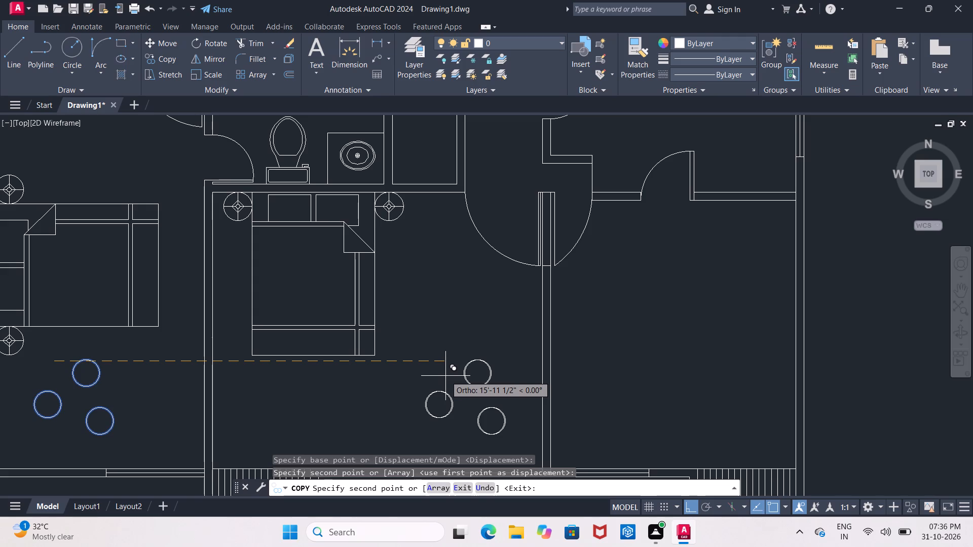
key(Escape)
Copy the wall TV unit from the bedroom above the staircase into the left bedroom beside the lift, with Ortho off.
scroll(417, 362, down, 3)
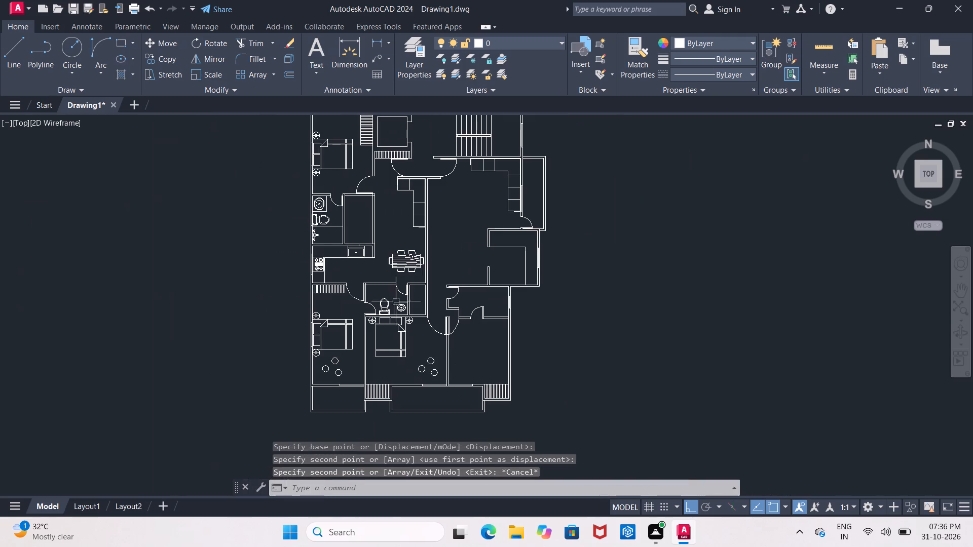
middle_drag(382, 239, 367, 286)
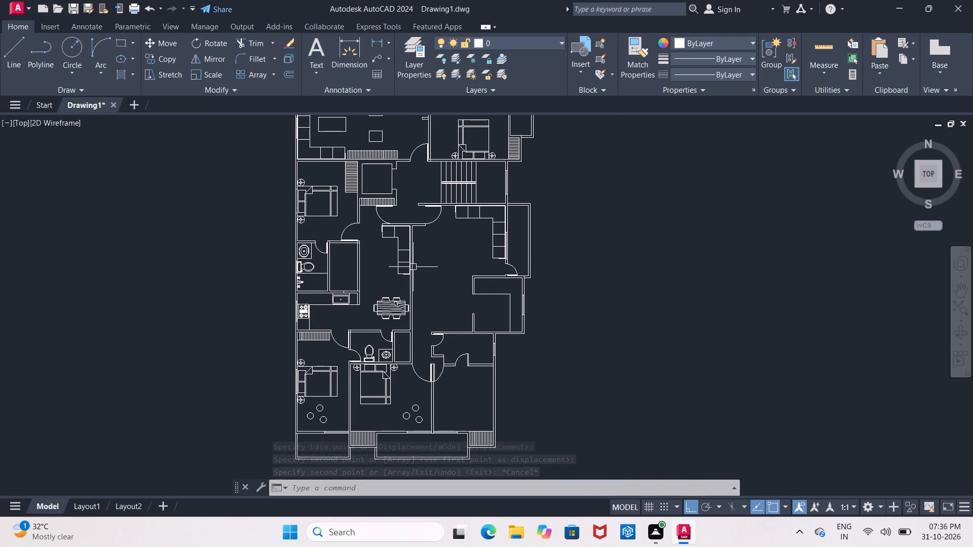
middle_drag(430, 203, 423, 221)
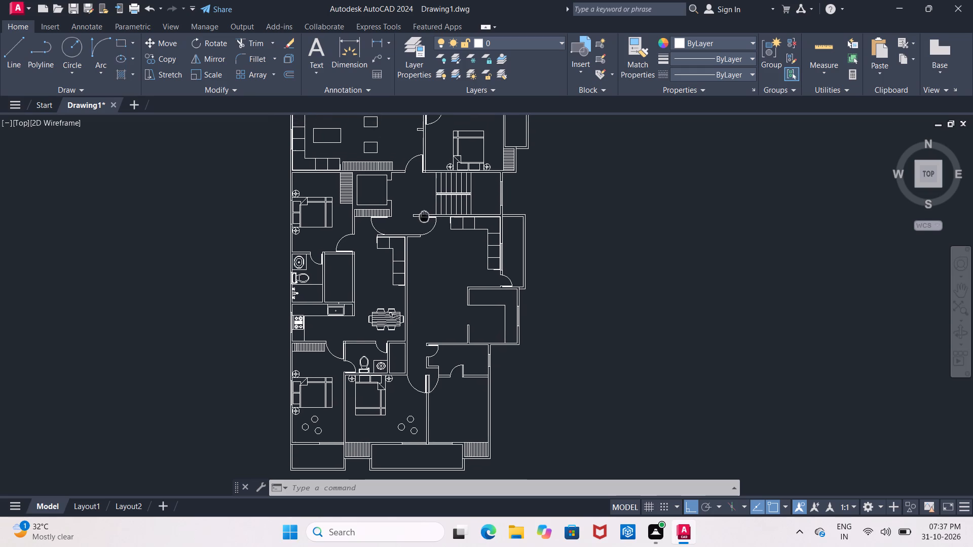
middle_drag(423, 221, 417, 234)
scroll(424, 200, up, 1)
scroll(395, 212, down, 1)
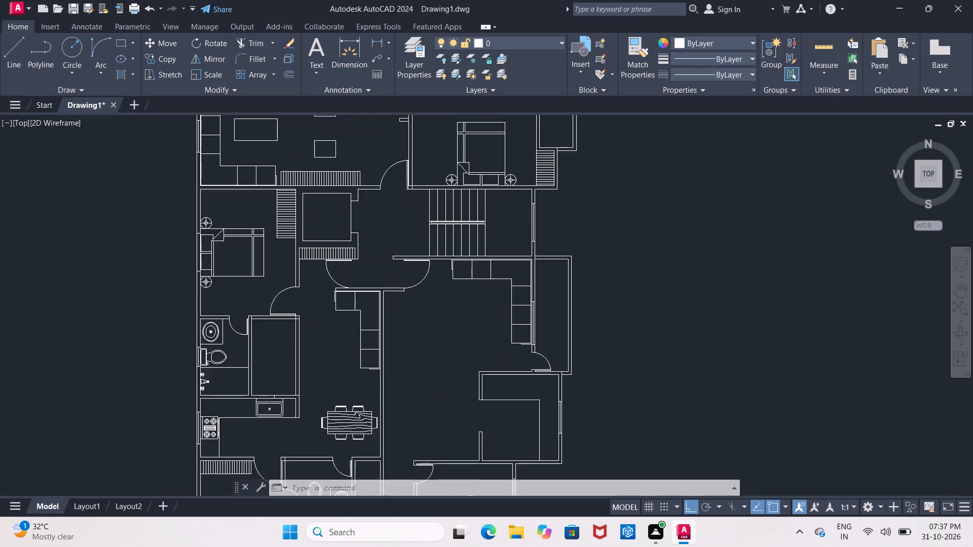
middle_drag(389, 221, 379, 276)
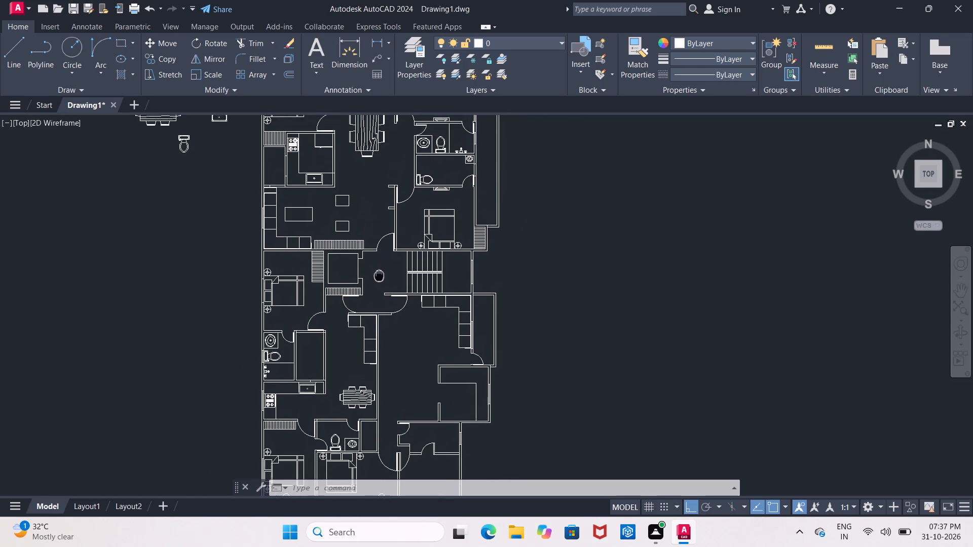
middle_drag(379, 276, 364, 277)
scroll(422, 184, up, 4)
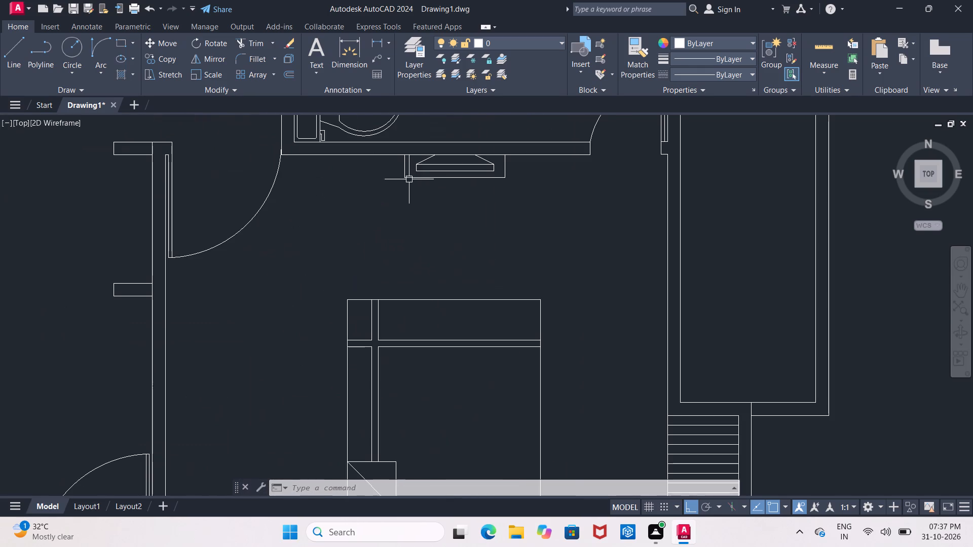
click(398, 147)
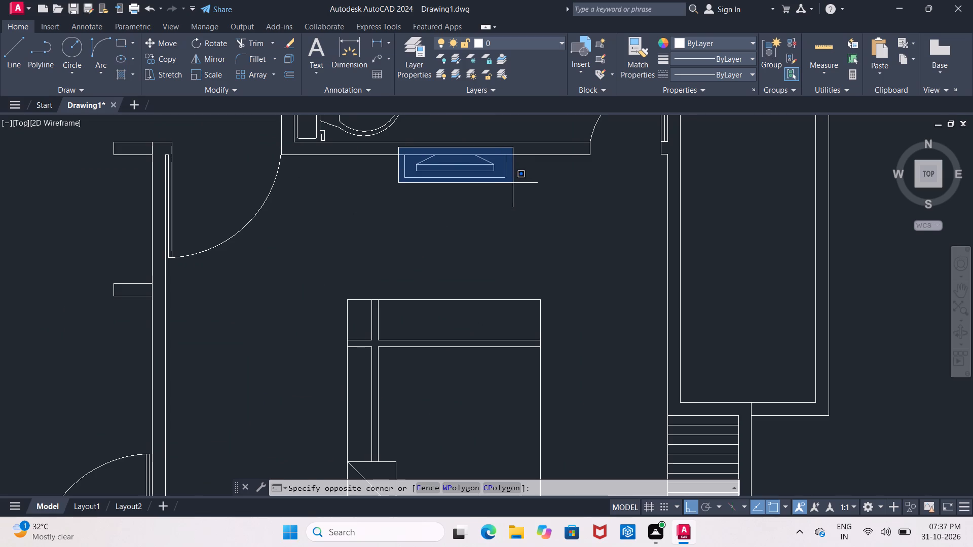
click(513, 183)
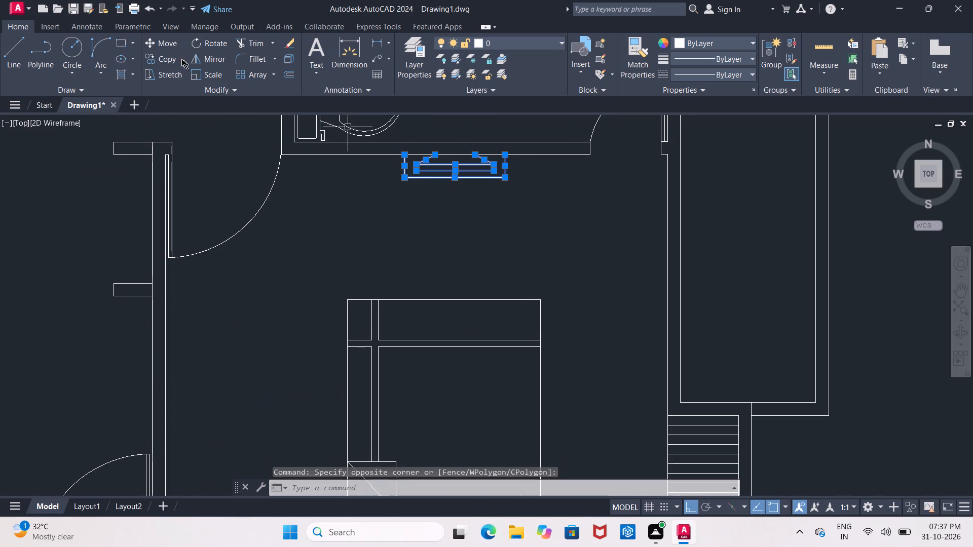
click(169, 58)
drag(461, 202, 452, 207)
scroll(290, 257, down, 5)
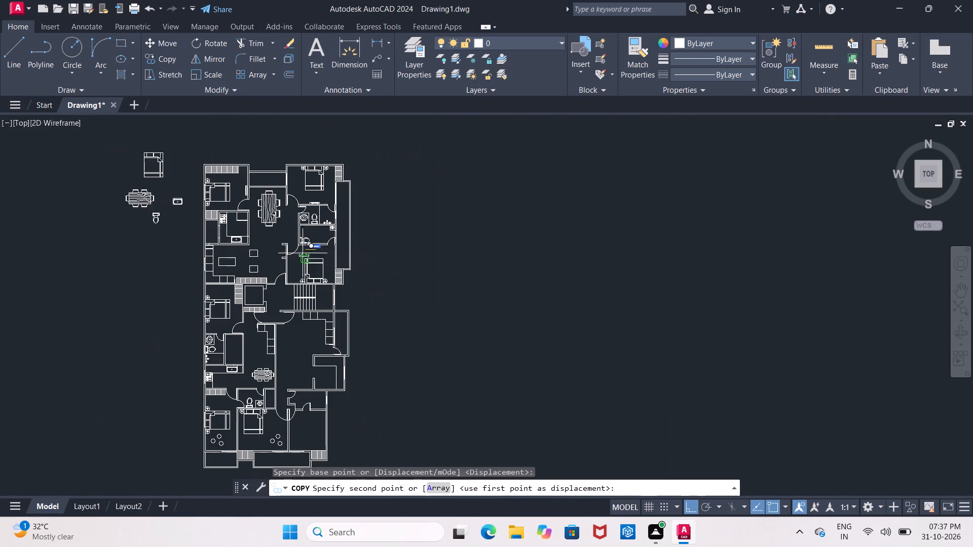
click(688, 506)
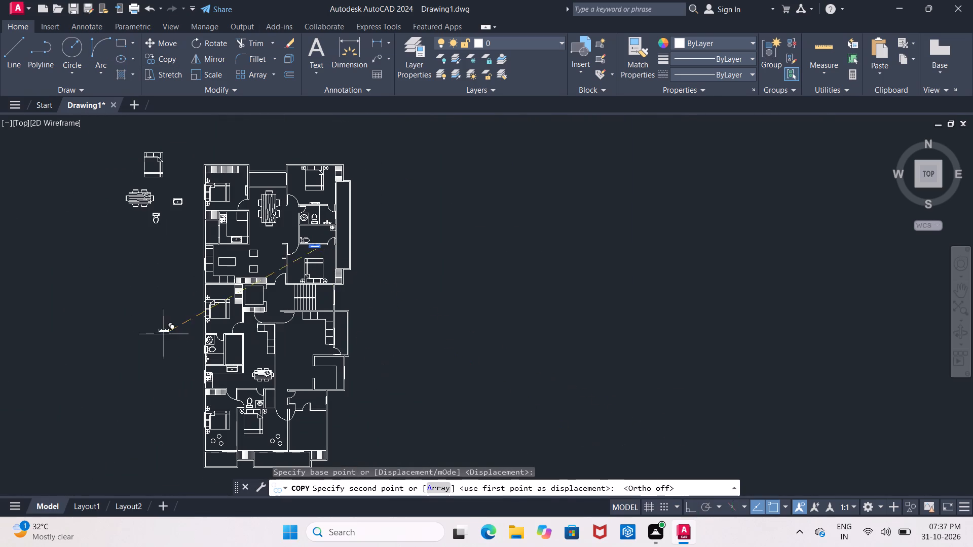
scroll(230, 323, up, 6)
click(261, 293)
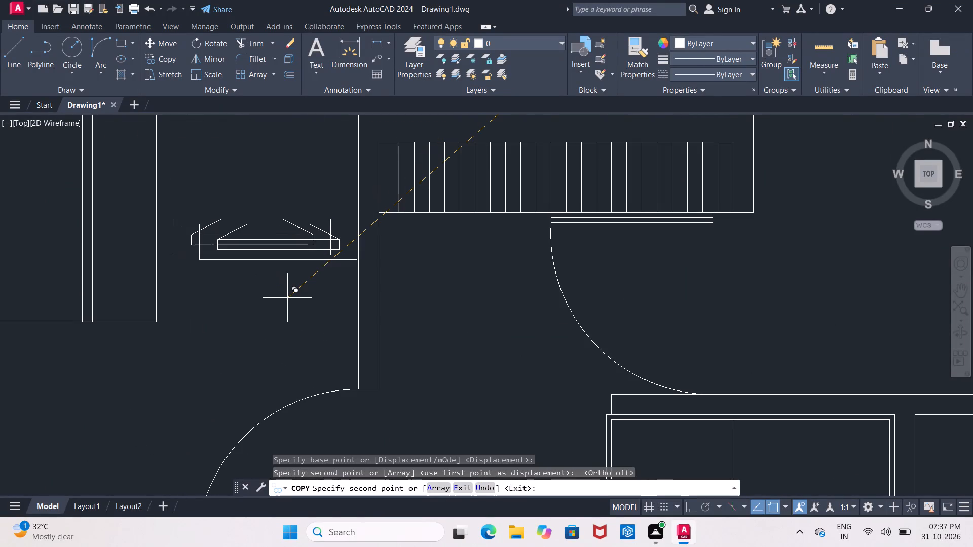
key(Escape)
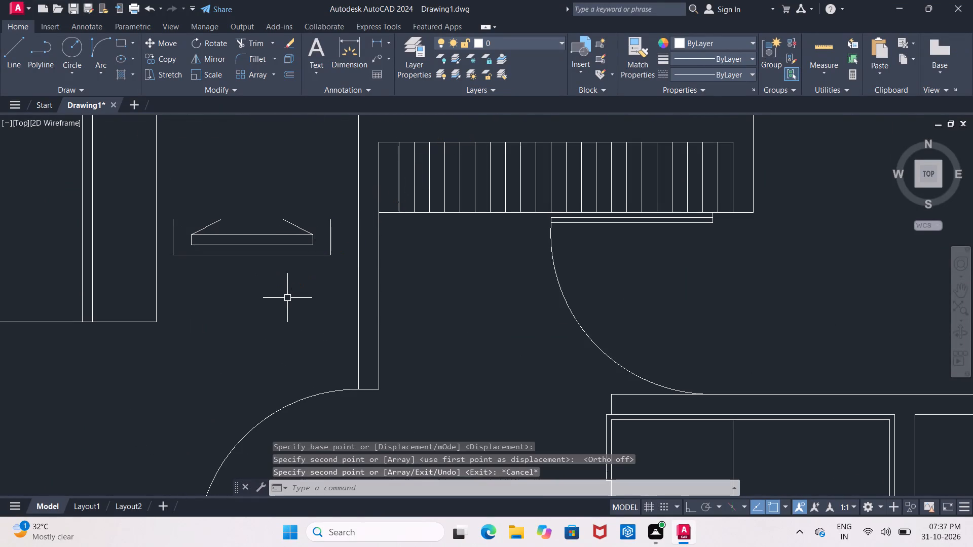
Rotate the copied TV unit 90° clockwise so its open side faces the bedroom's right wall.
drag(166, 210, 168, 214)
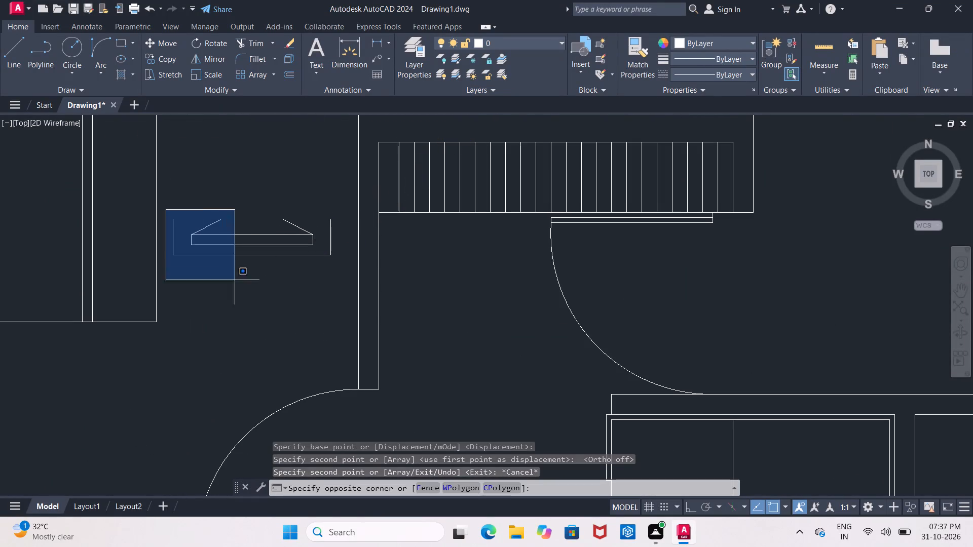
click(348, 284)
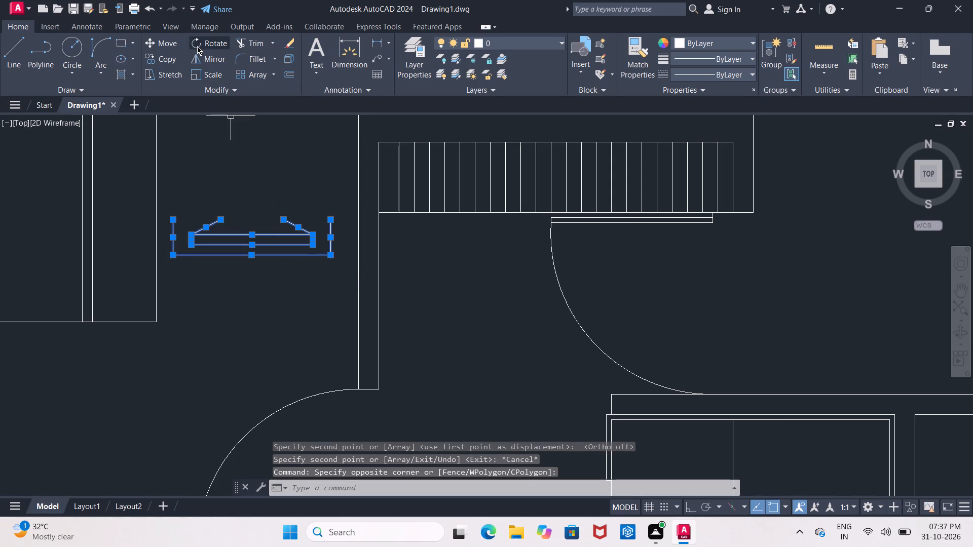
click(197, 45)
click(281, 220)
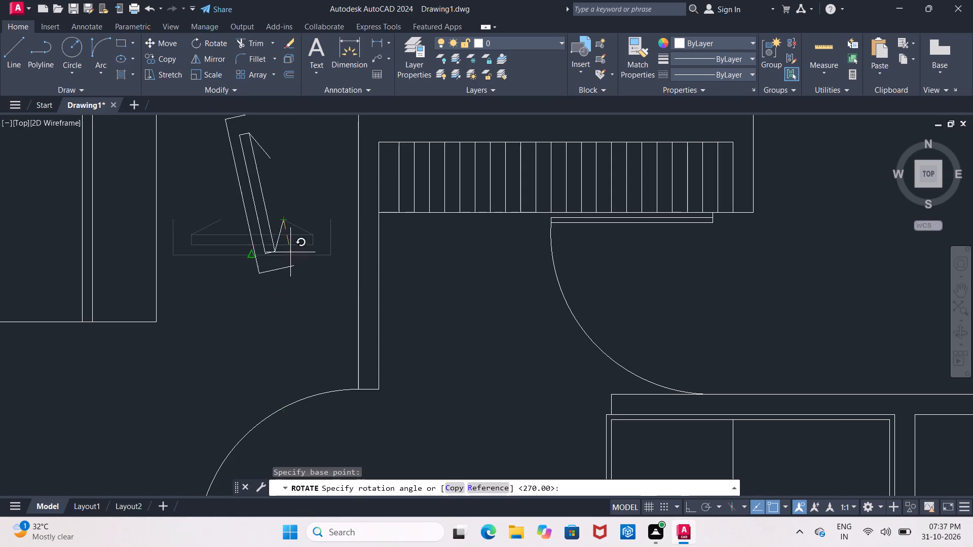
click(279, 286)
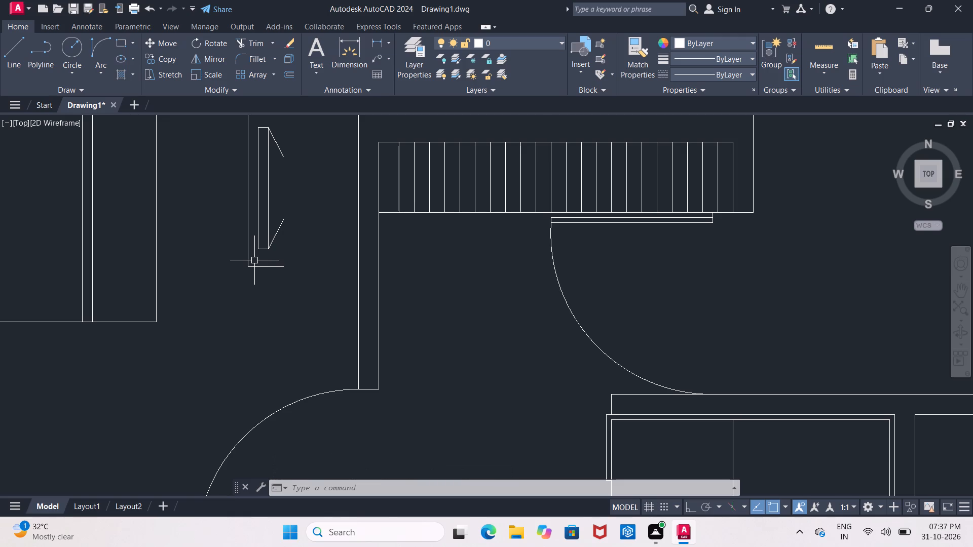
Move the rotated TV unit against the bedroom's right wall, with its upper end at the wardrobe's lower-right corner.
scroll(268, 257, down, 1)
middle_drag(248, 165, 239, 203)
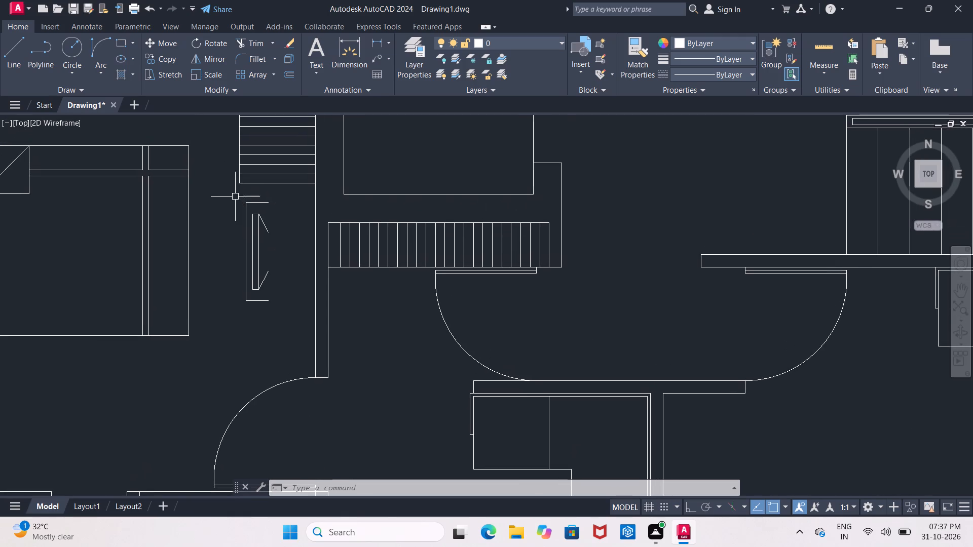
drag(235, 197, 249, 218)
click(286, 305)
drag(162, 45, 163, 52)
click(164, 43)
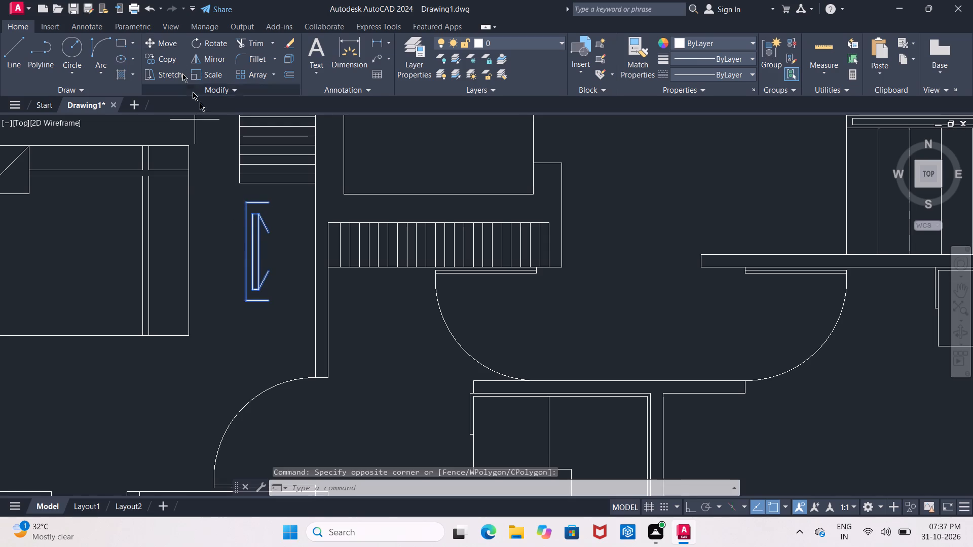
click(265, 205)
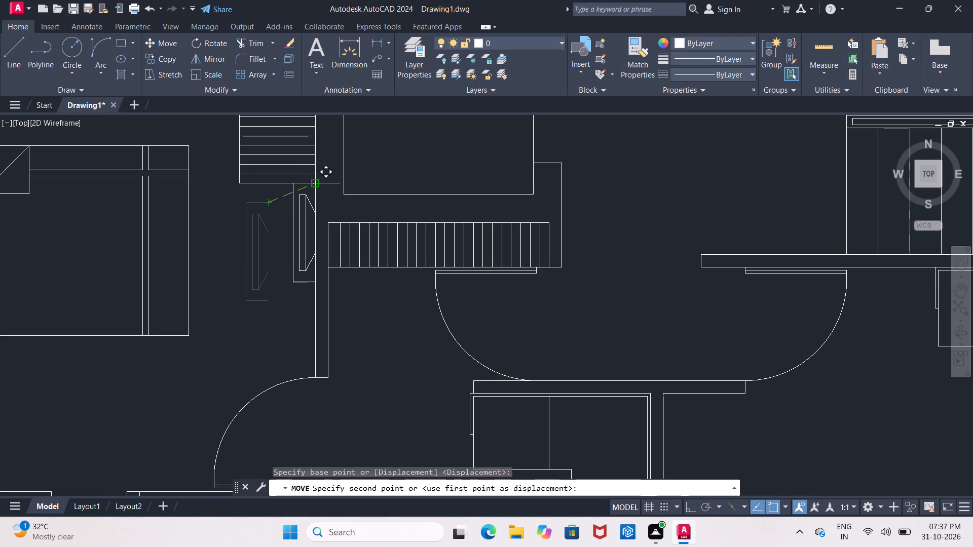
click(316, 183)
Copy the wall TV unit from the bedroom above the staircase into the lower middle bedroom, below the bed.
scroll(304, 198, down, 3)
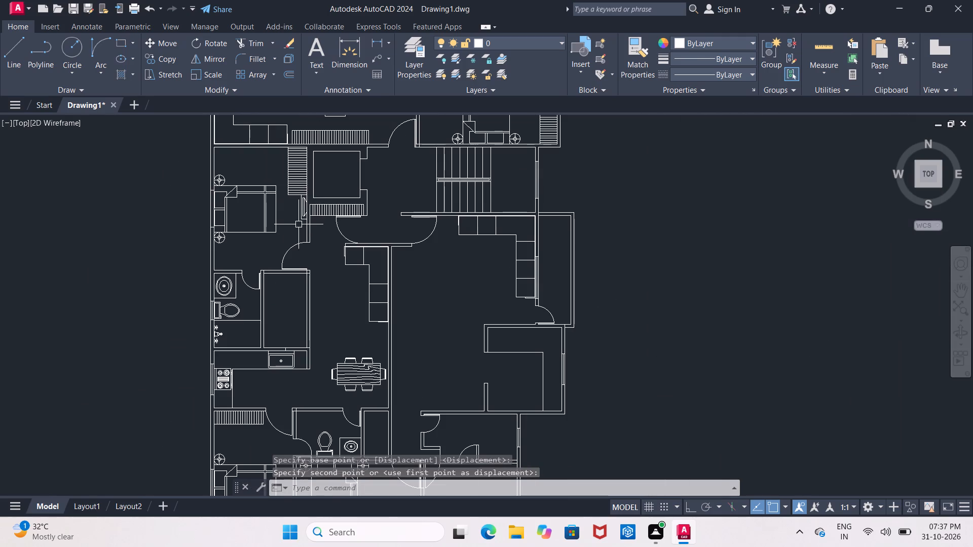
scroll(299, 224, down, 1)
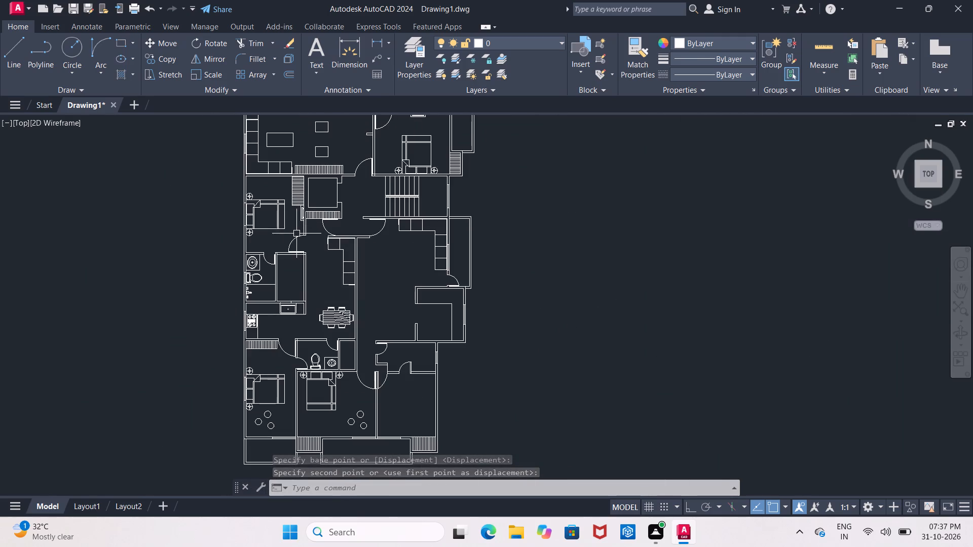
middle_drag(392, 173, 354, 223)
scroll(385, 163, up, 2)
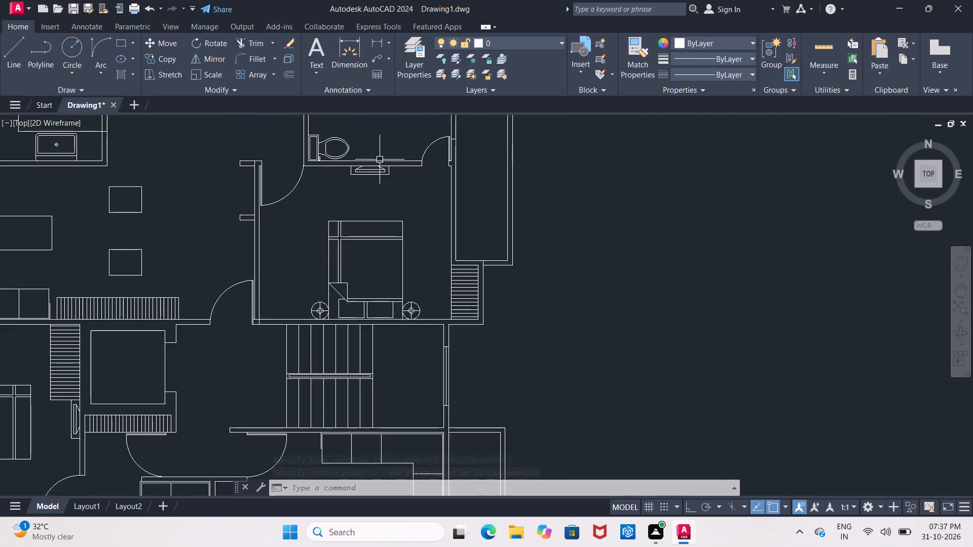
scroll(379, 160, up, 3)
drag(284, 154, 289, 182)
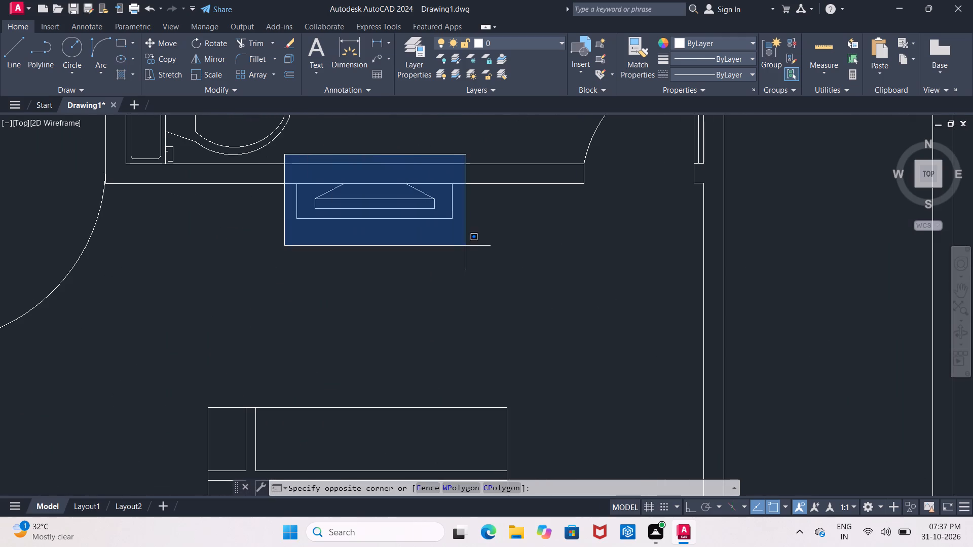
click(469, 246)
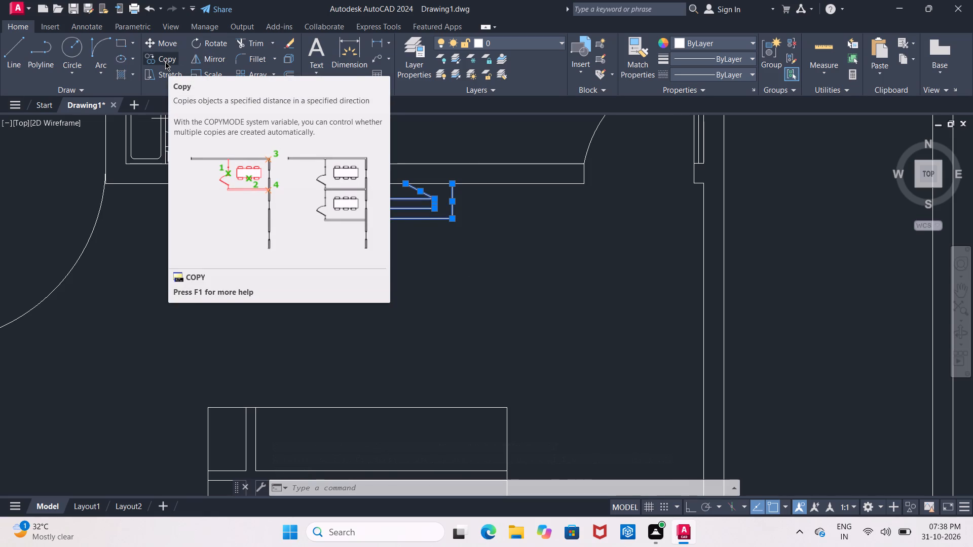
click(152, 59)
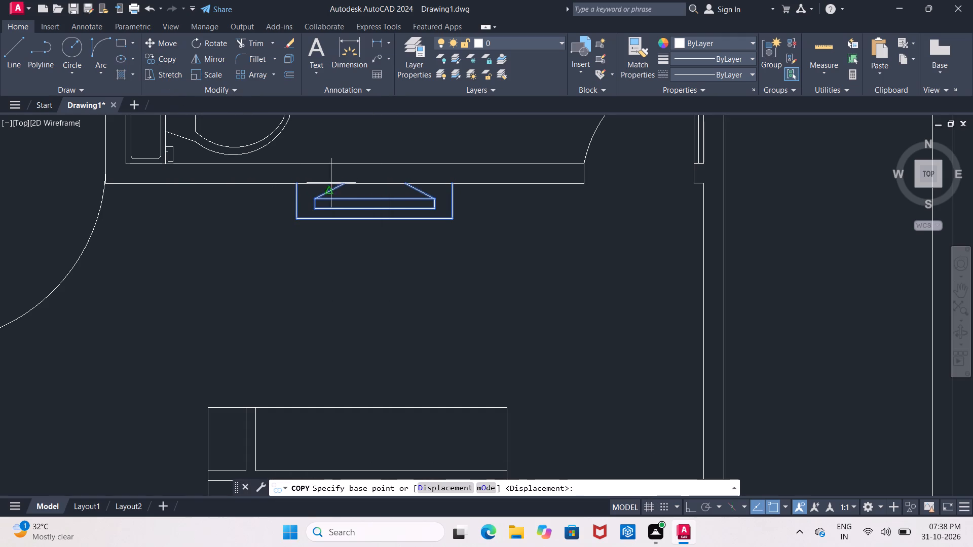
click(452, 186)
scroll(326, 260, down, 4)
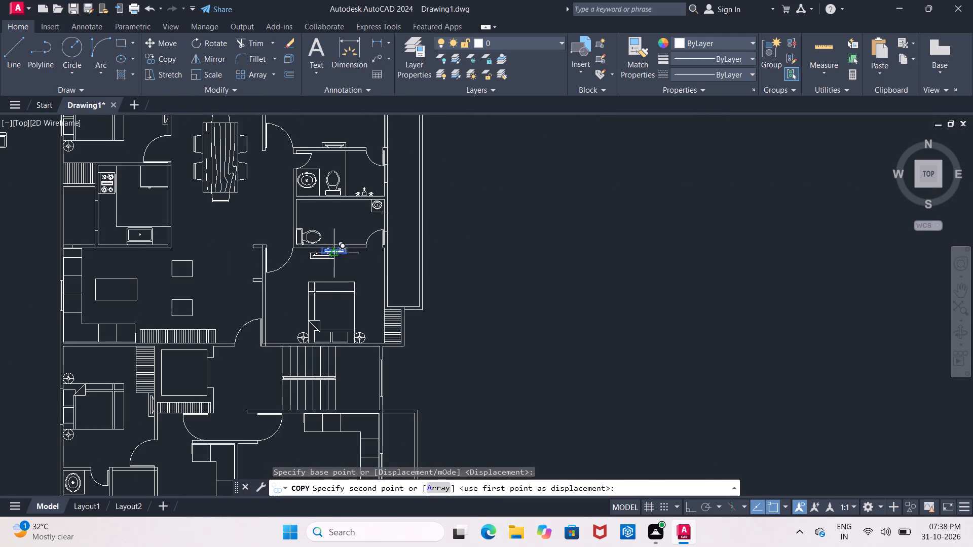
middle_drag(231, 379, 274, 227)
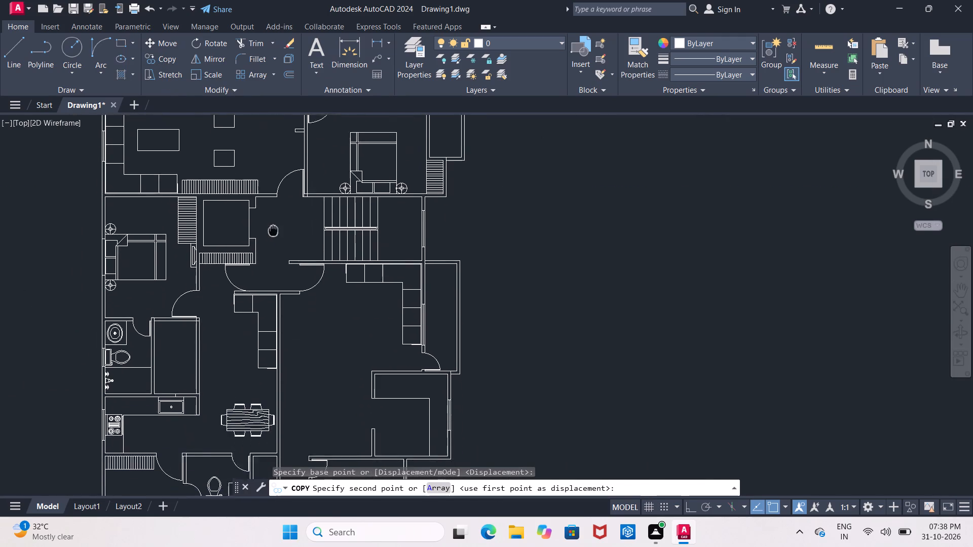
middle_drag(274, 227, 243, 216)
scroll(238, 236, down, 1)
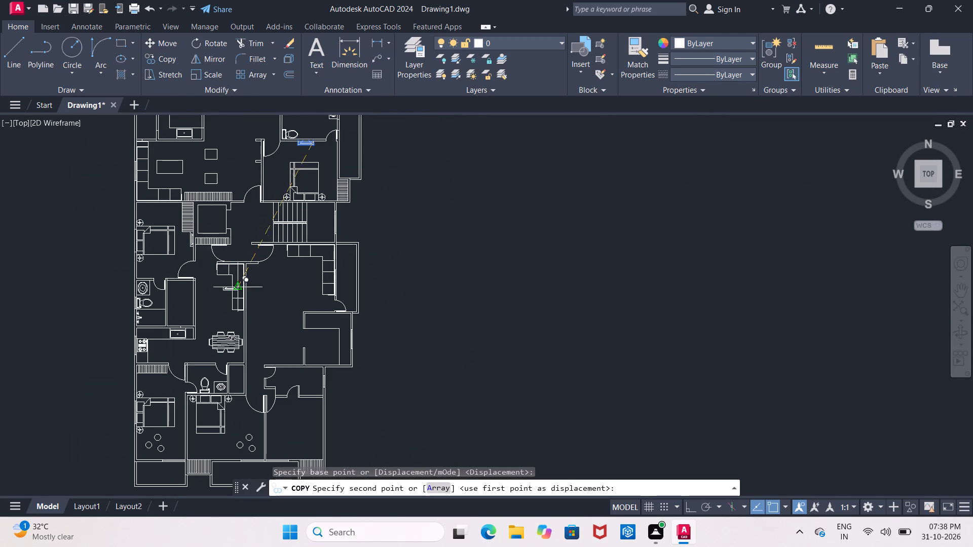
scroll(177, 420, up, 4)
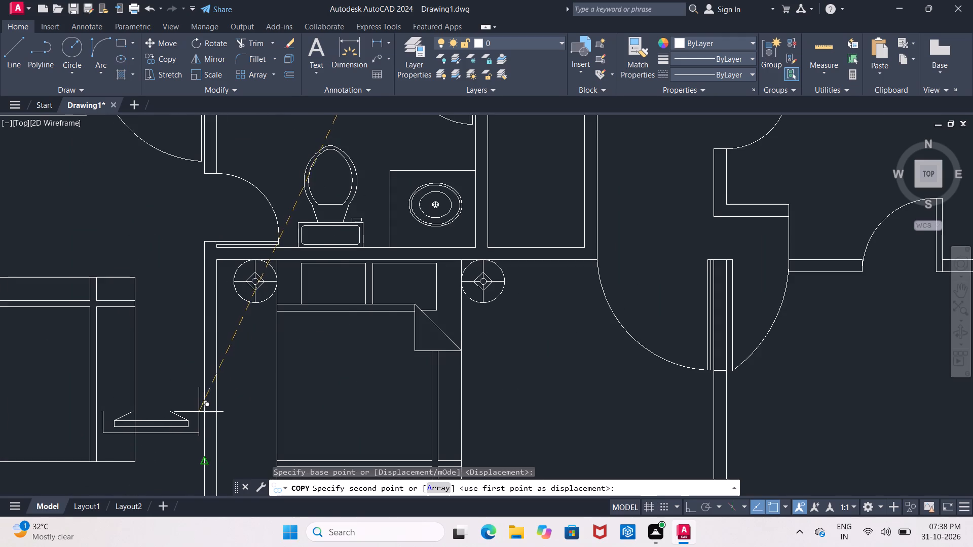
scroll(200, 410, down, 1)
middle_drag(201, 363, 177, 227)
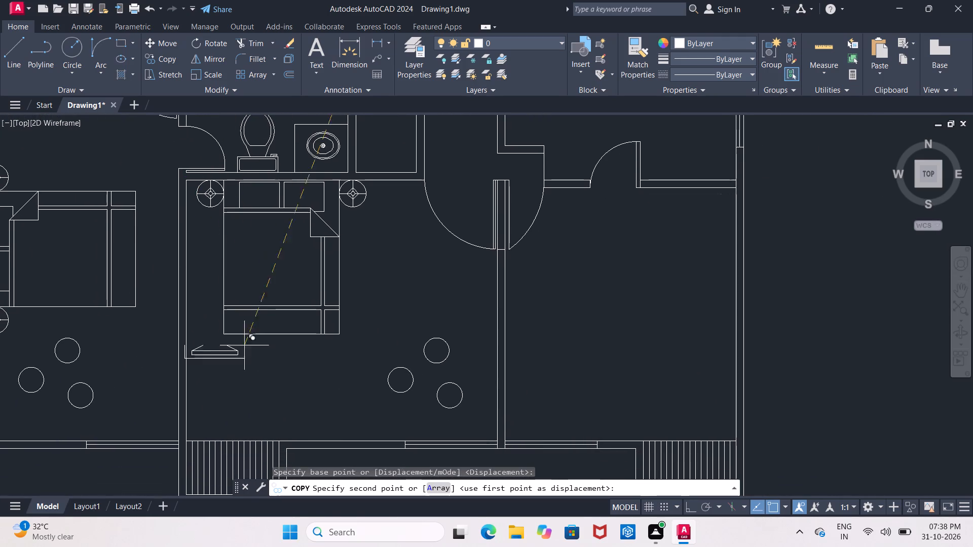
scroll(330, 396, up, 1)
middle_drag(329, 395, 281, 306)
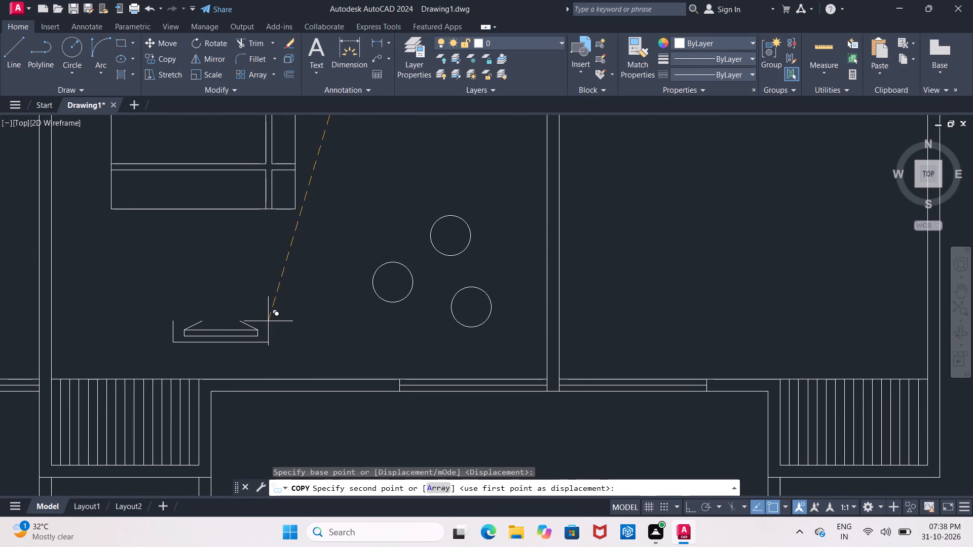
click(268, 321)
key(Escape)
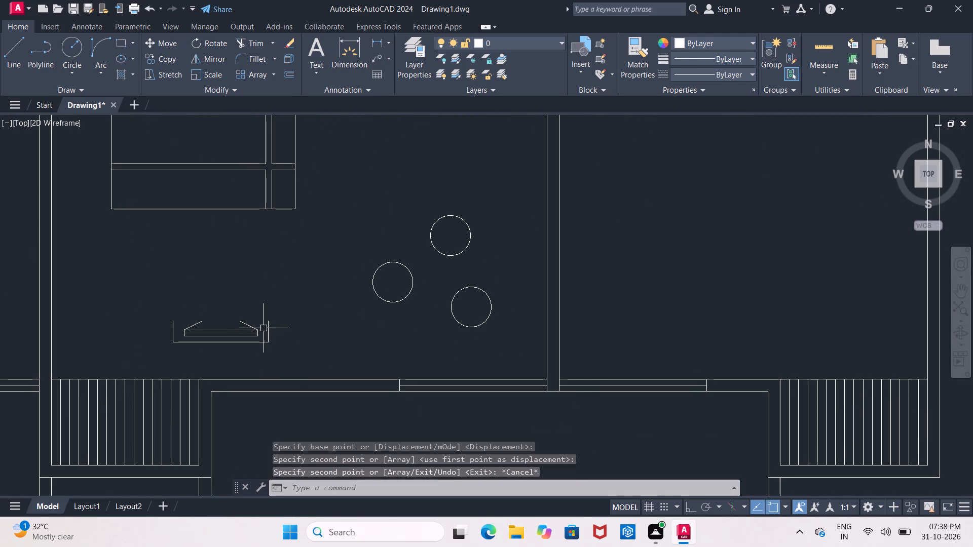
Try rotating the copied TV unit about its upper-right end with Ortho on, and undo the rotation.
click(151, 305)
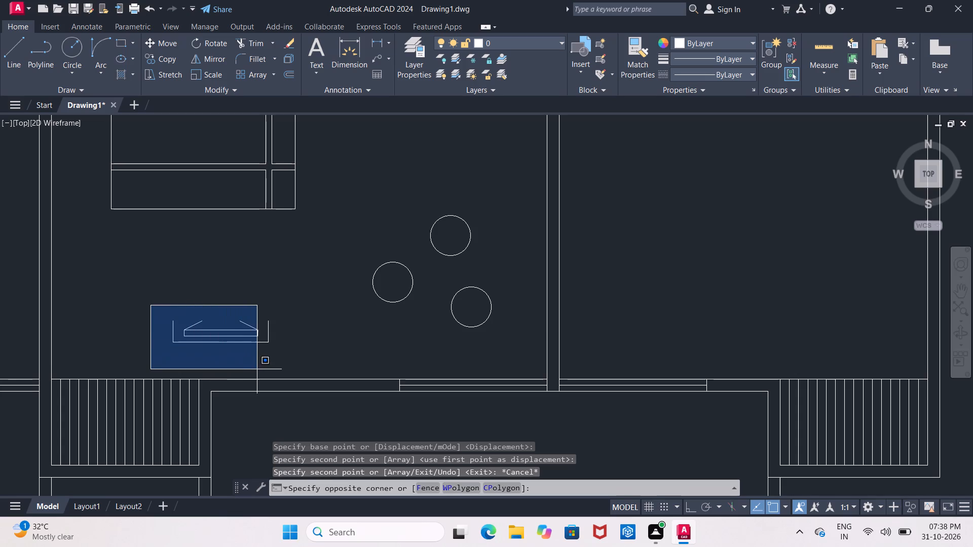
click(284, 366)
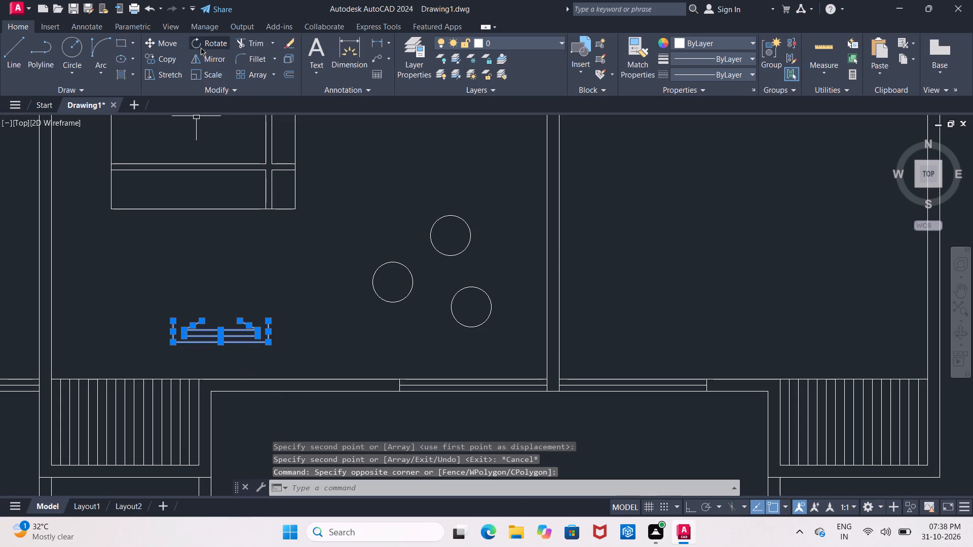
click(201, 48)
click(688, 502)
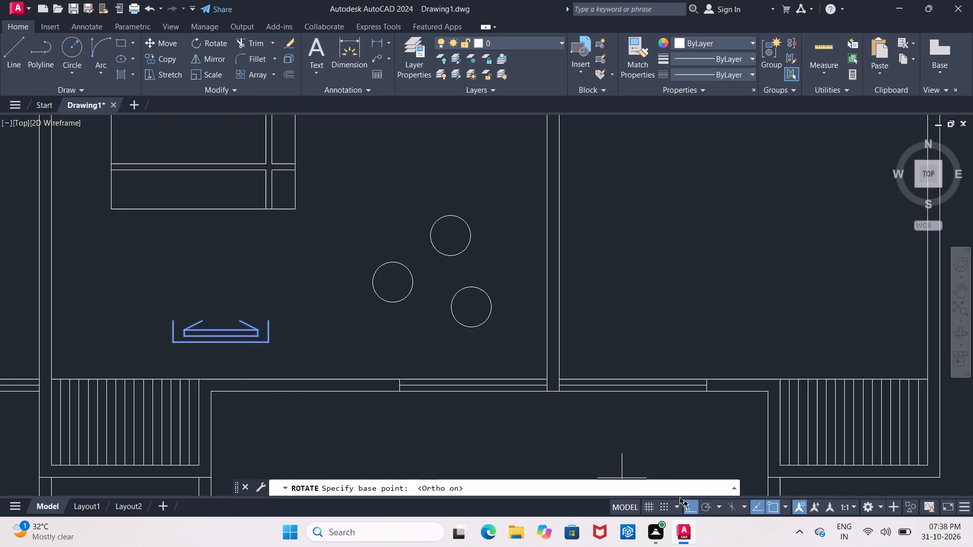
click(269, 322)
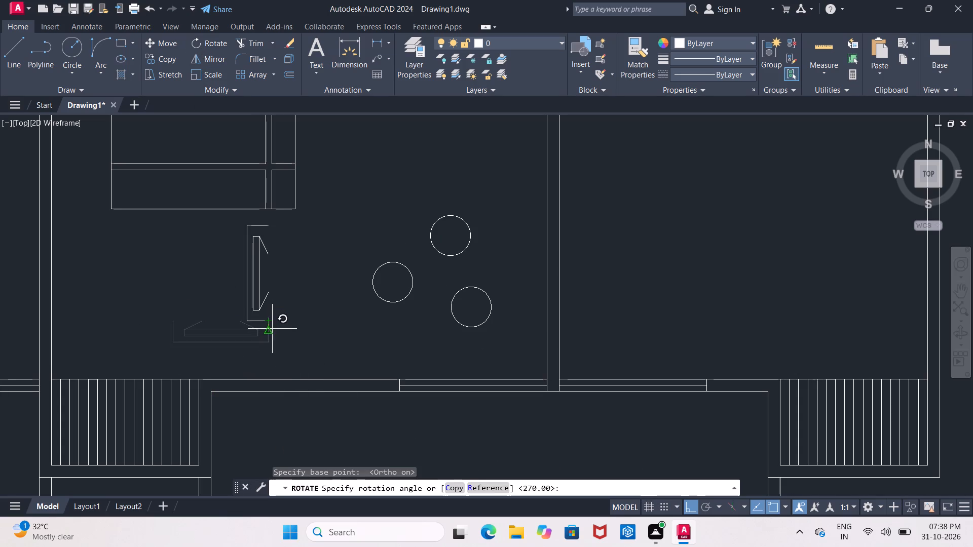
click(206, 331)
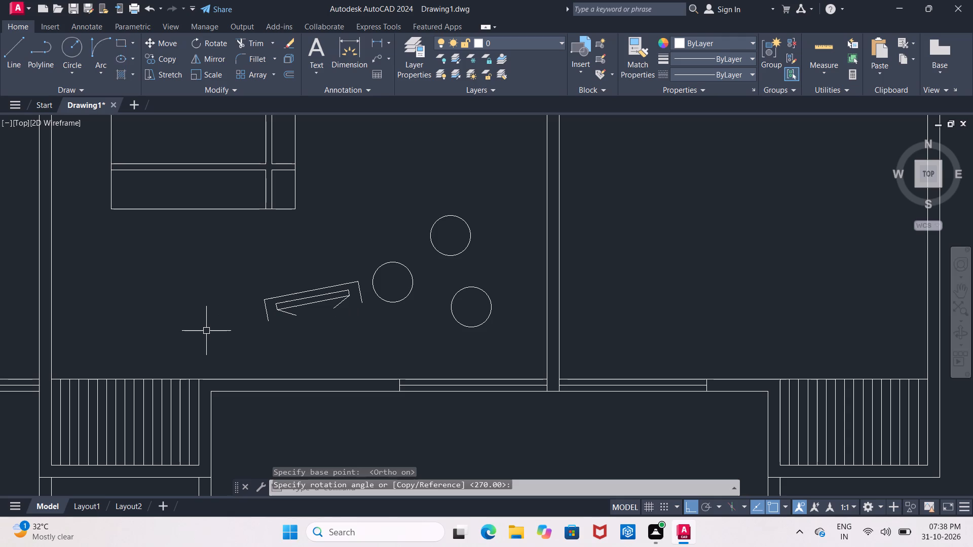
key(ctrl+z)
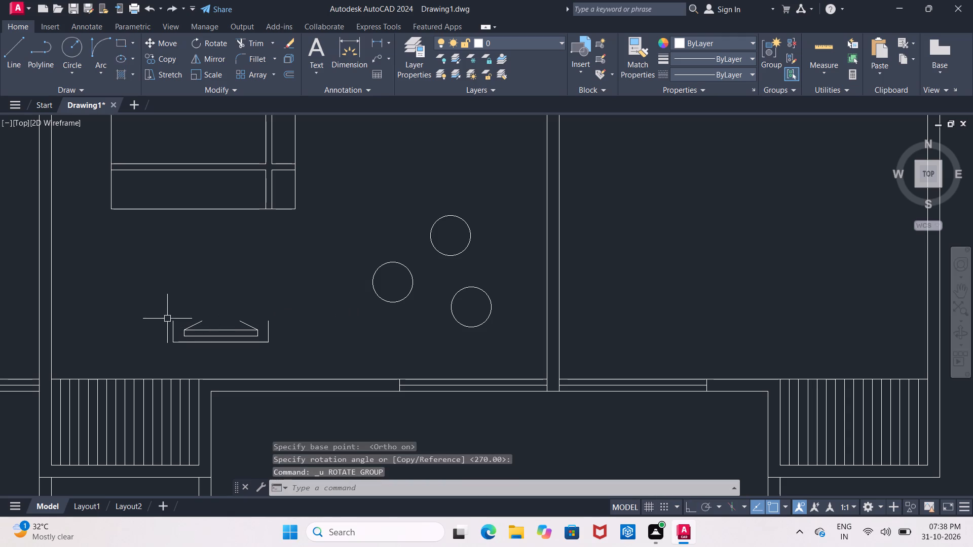
Rotate the copied TV unit 180° about its upper-right end so its open side faces the bedroom's bottom wall.
drag(152, 309, 158, 315)
click(295, 340)
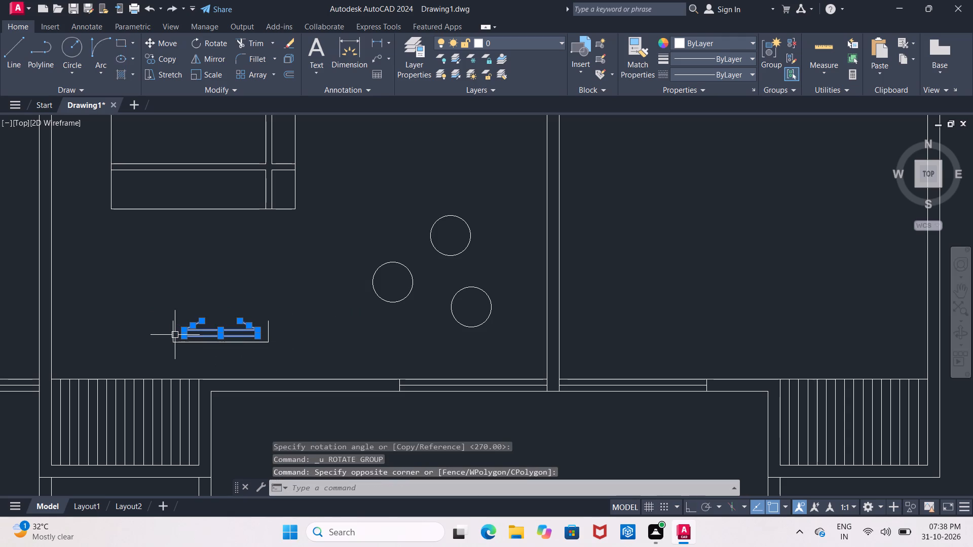
click(159, 320)
click(314, 351)
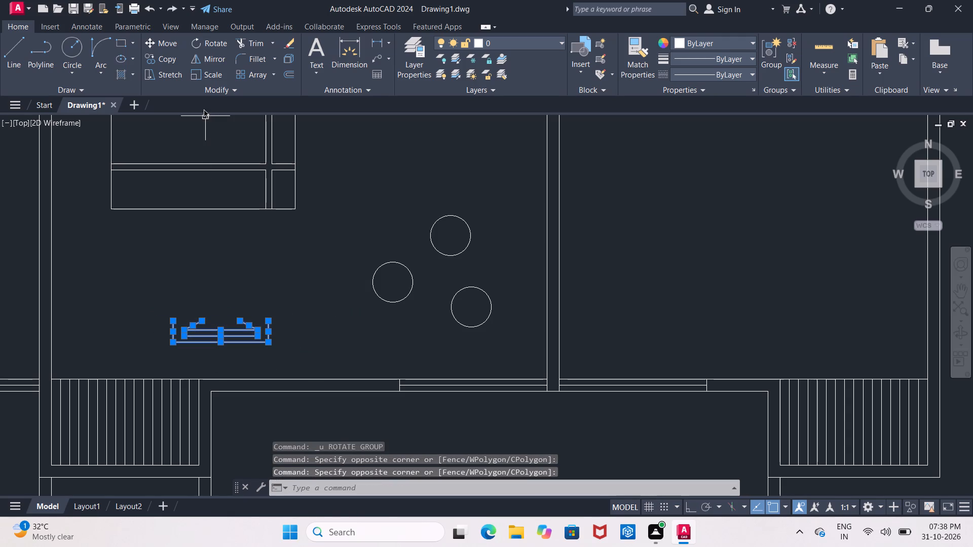
click(198, 47)
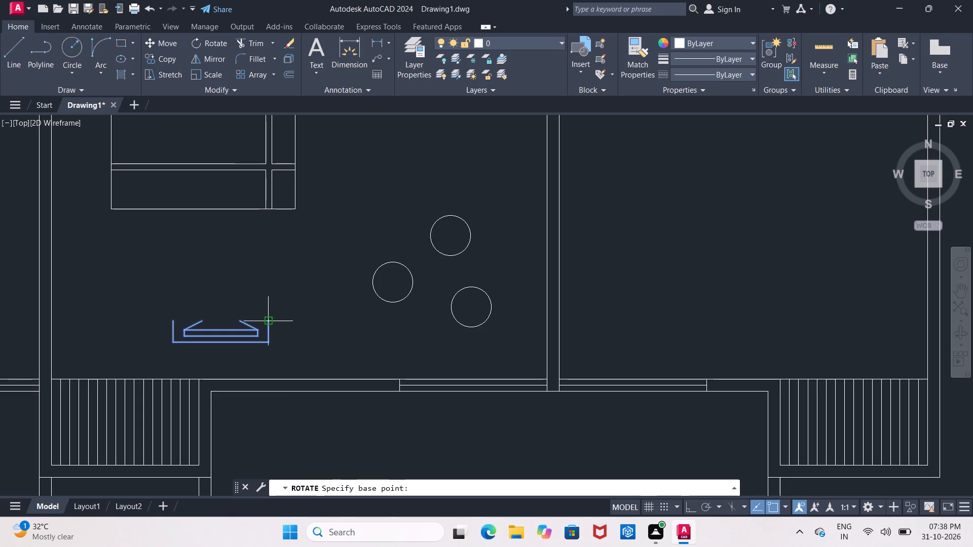
click(268, 321)
click(164, 323)
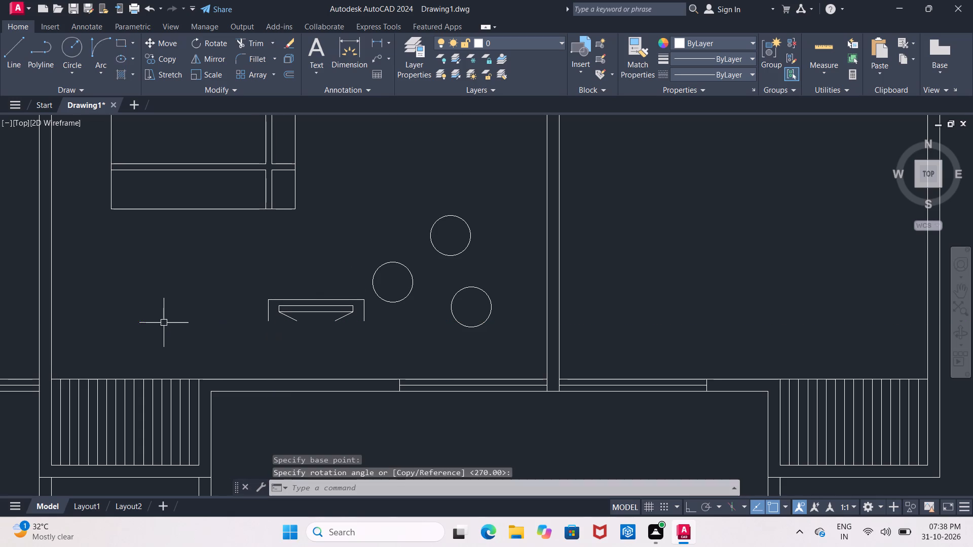
Move the rotated TV unit against the middle bedroom's bottom wall, with its lower-left end at the wardrobe's upper-right corner.
drag(231, 284, 236, 286)
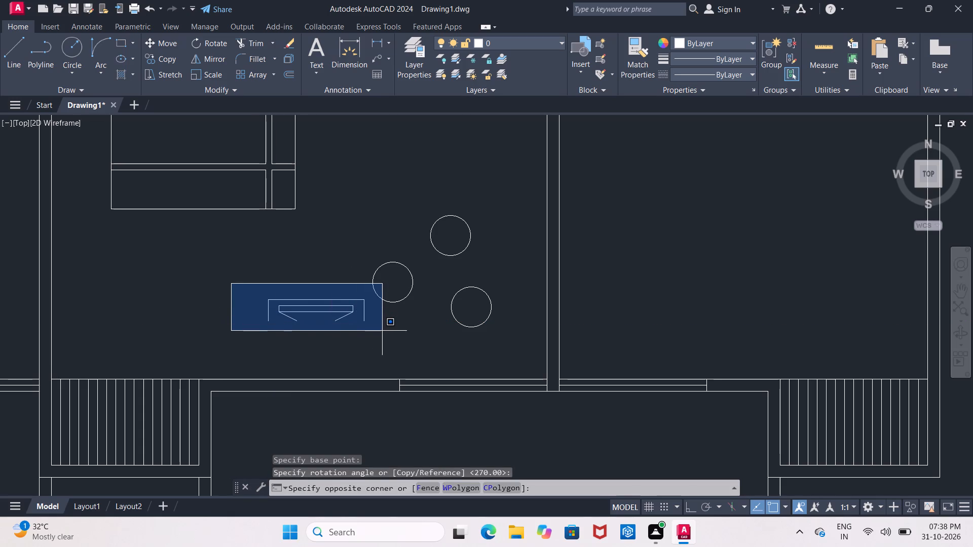
click(382, 331)
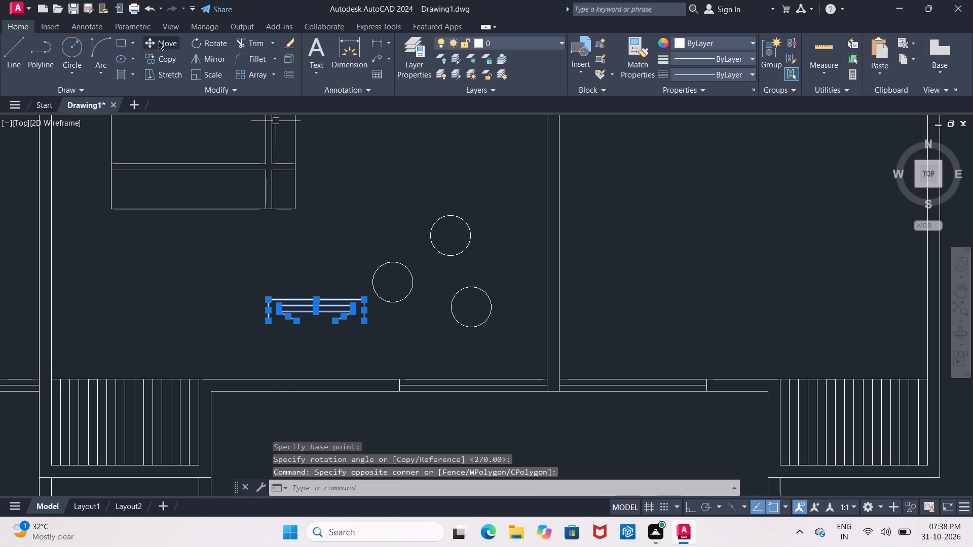
click(159, 41)
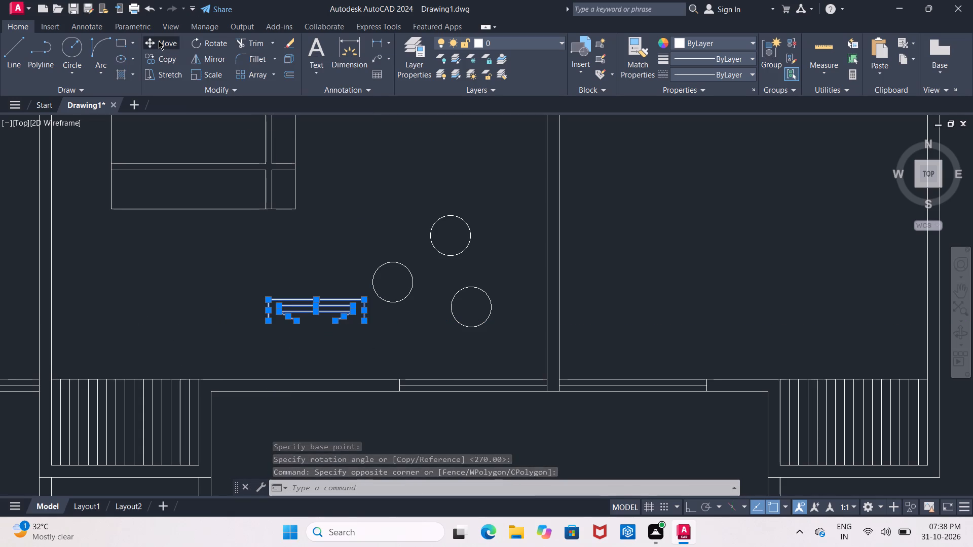
click(273, 320)
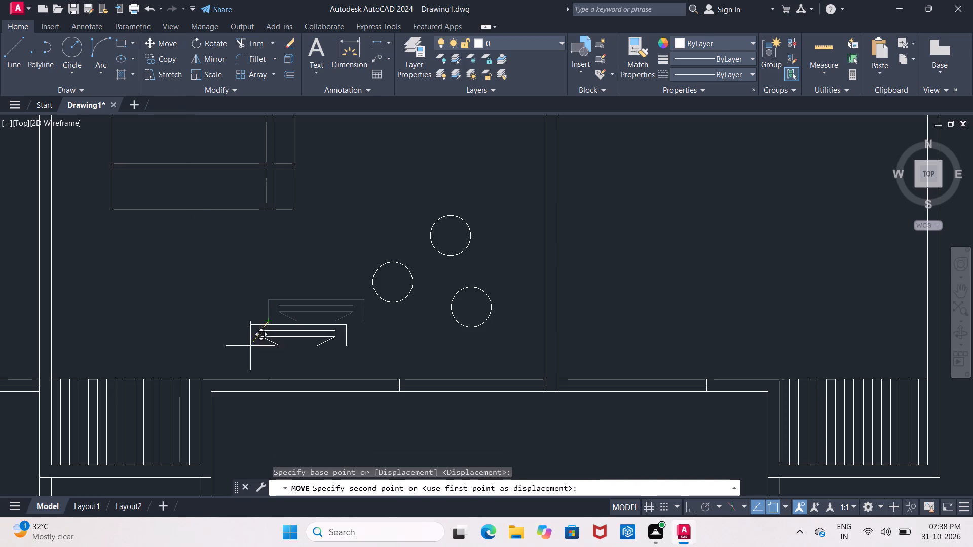
scroll(194, 385, up, 5)
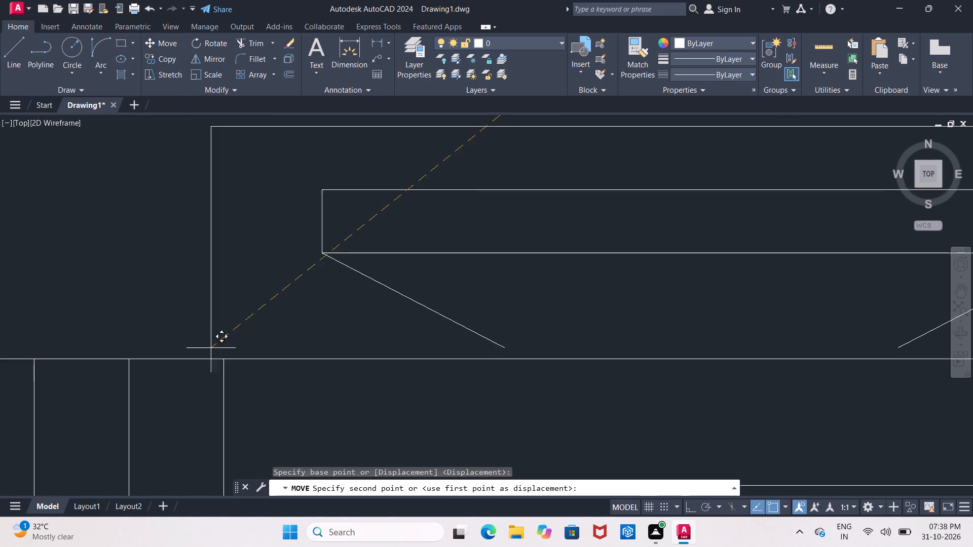
click(224, 359)
Copy the wall TV unit from the middle bedroom's bottom wall into the left bedroom, beside the three circular seats.
scroll(222, 350, down, 6)
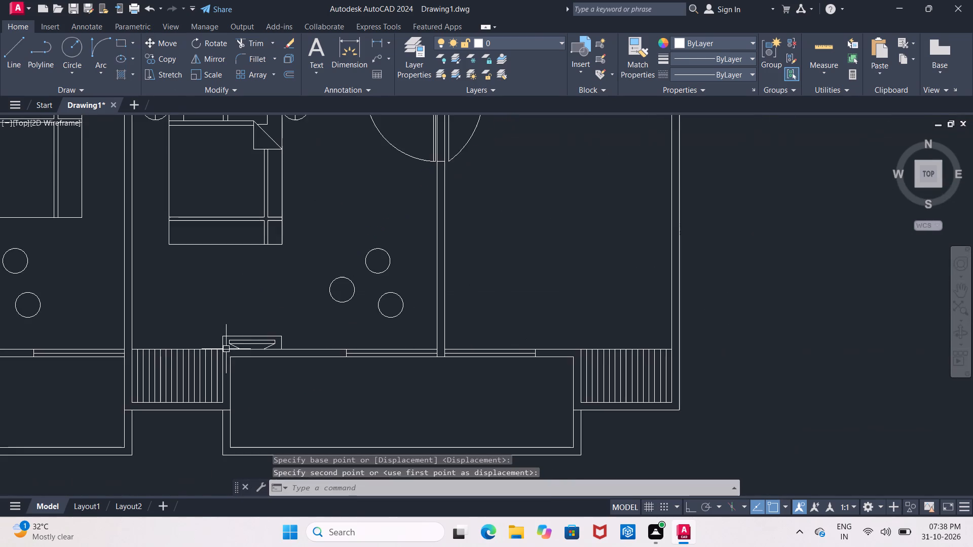
scroll(234, 347, down, 1)
scroll(220, 338, up, 4)
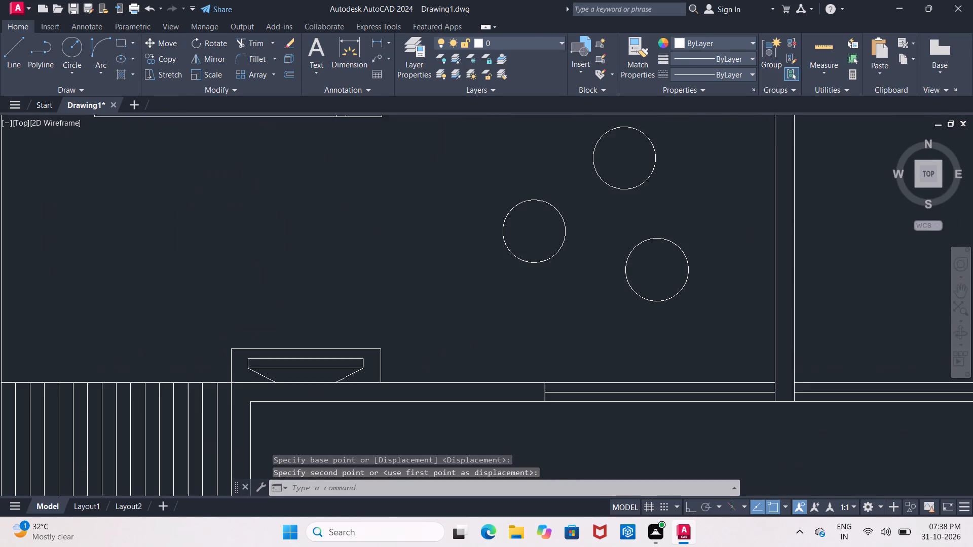
click(228, 338)
middle_drag(239, 309, 171, 194)
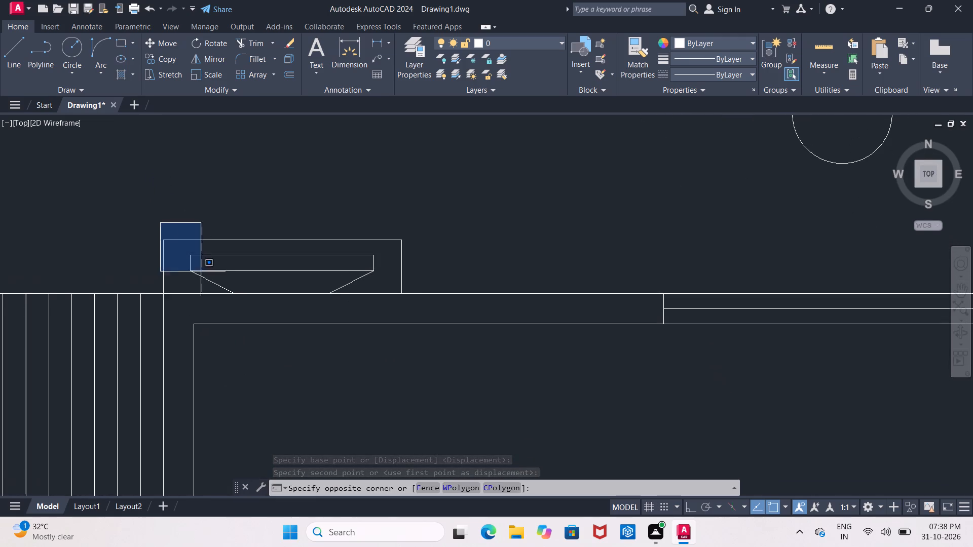
click(405, 298)
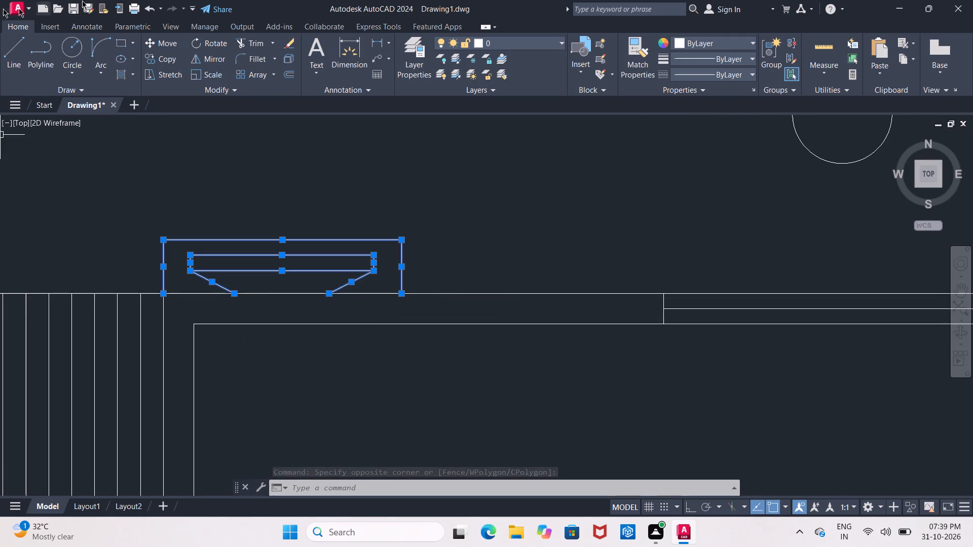
click(164, 57)
middle_drag(125, 254, 155, 261)
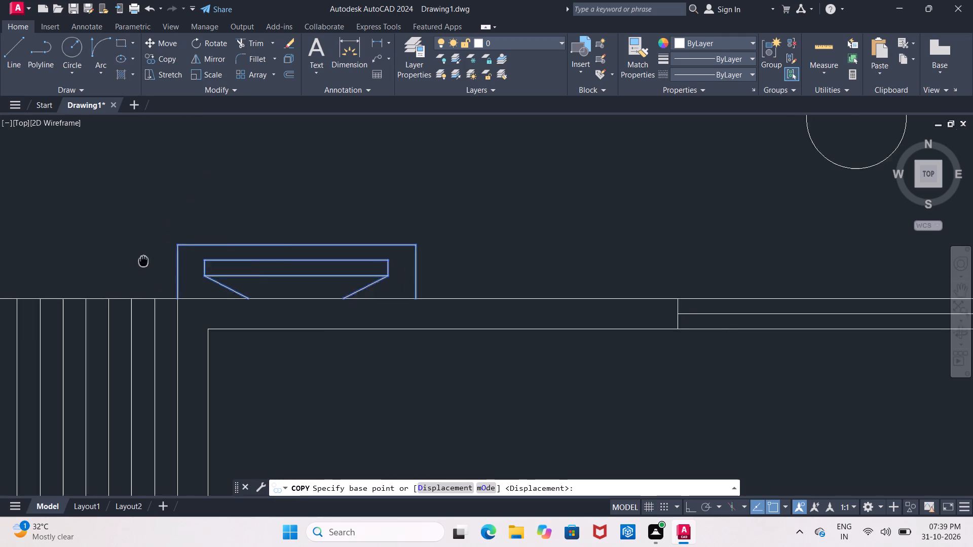
middle_drag(155, 261, 283, 257)
scroll(283, 257, down, 2)
middle_drag(273, 244, 315, 271)
scroll(315, 271, down, 1)
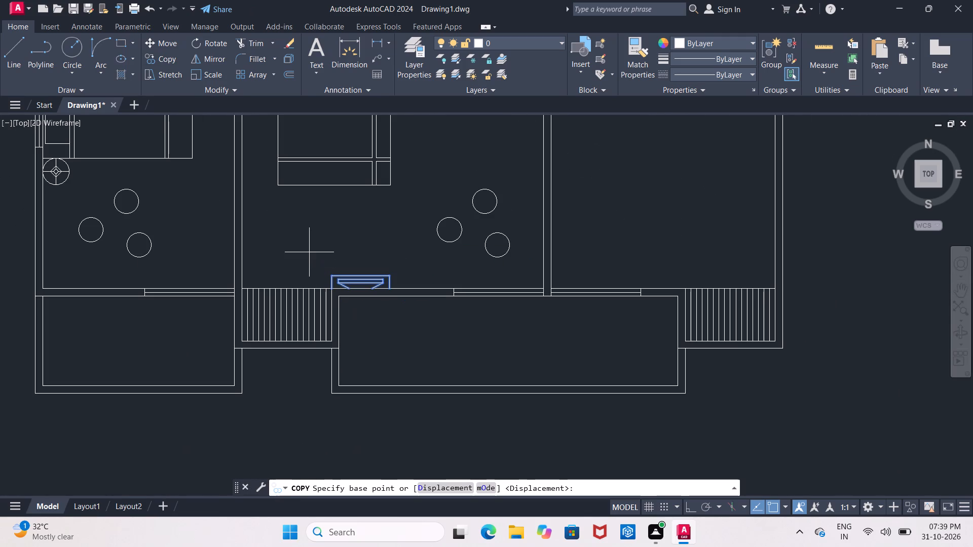
middle_drag(309, 252, 319, 318)
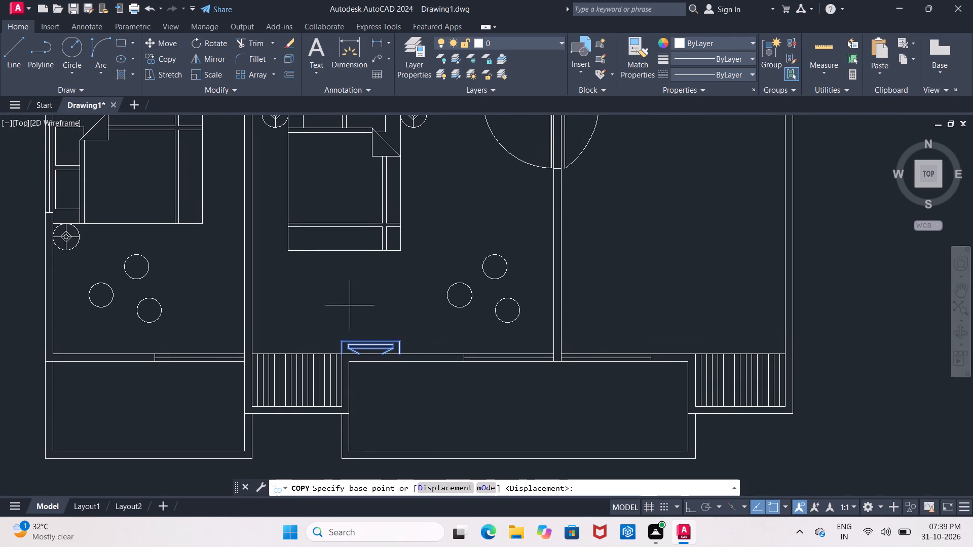
drag(351, 309, 346, 306)
middle_drag(213, 220, 212, 310)
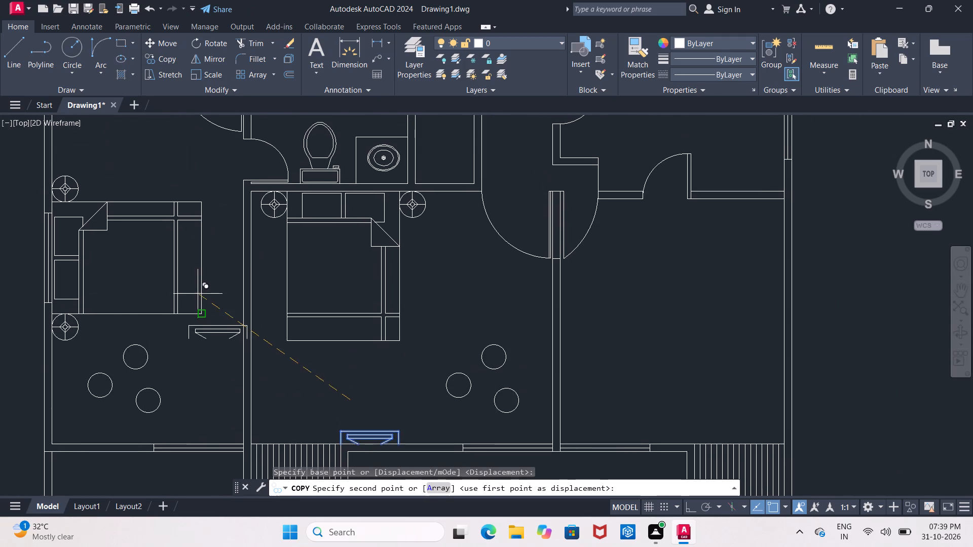
scroll(204, 291, down, 1)
scroll(186, 309, up, 3)
middle_drag(194, 311, 219, 204)
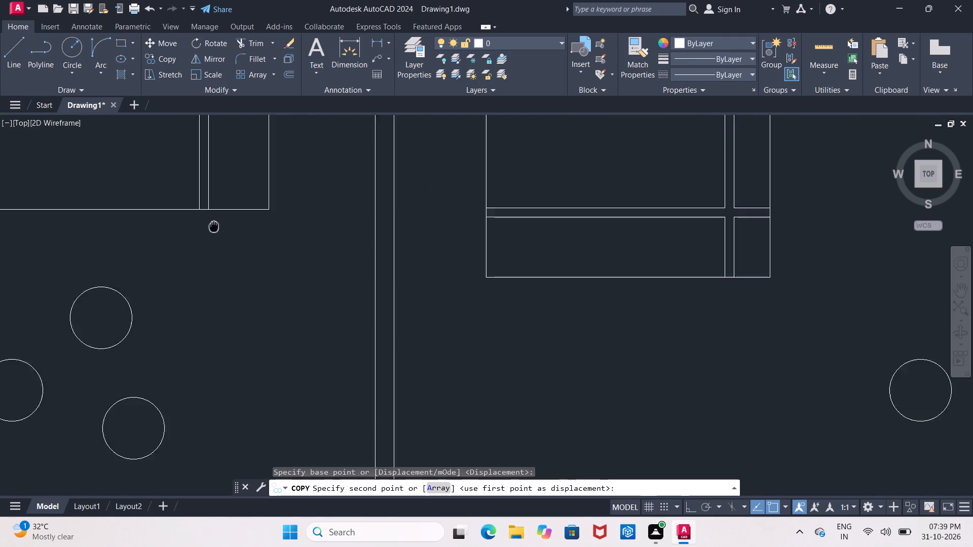
middle_drag(219, 204, 221, 163)
click(209, 207)
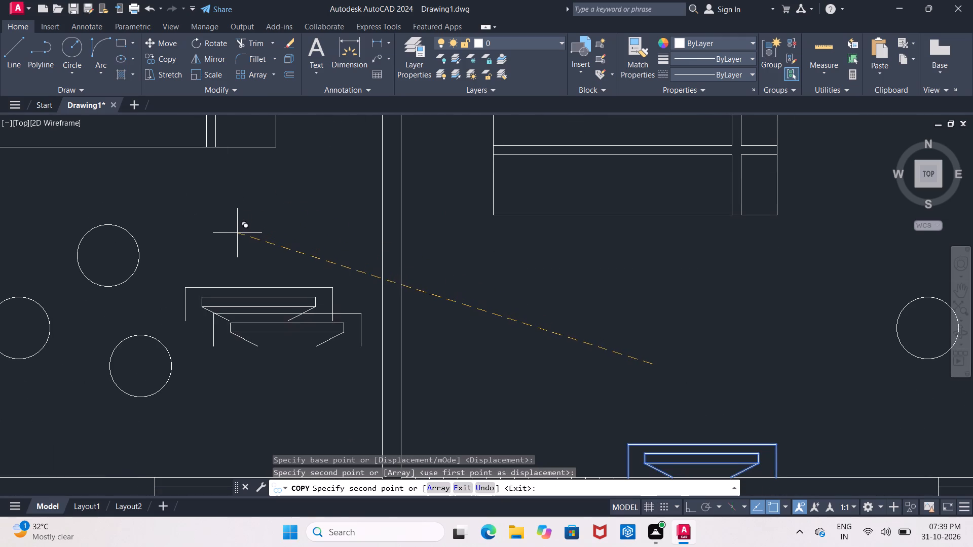
key(Escape)
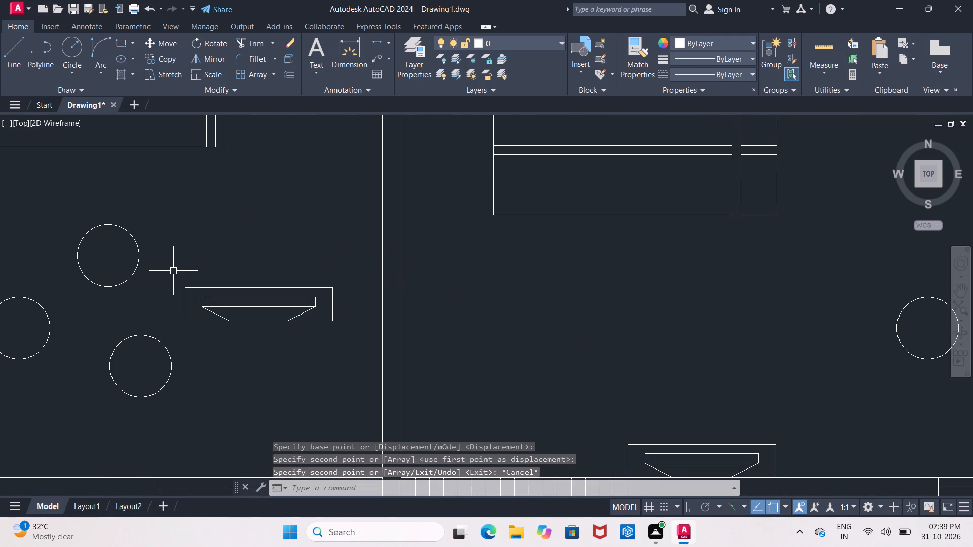
Rotate the copied TV unit 270° about its upper-right corner with Ortho on, so it stands vertically with its open side facing left.
drag(173, 271, 175, 277)
click(343, 353)
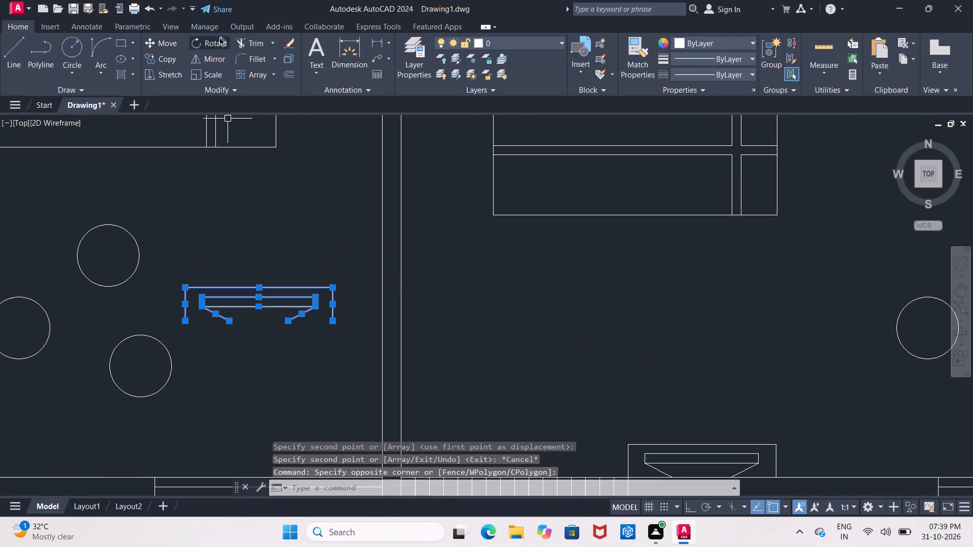
click(212, 51)
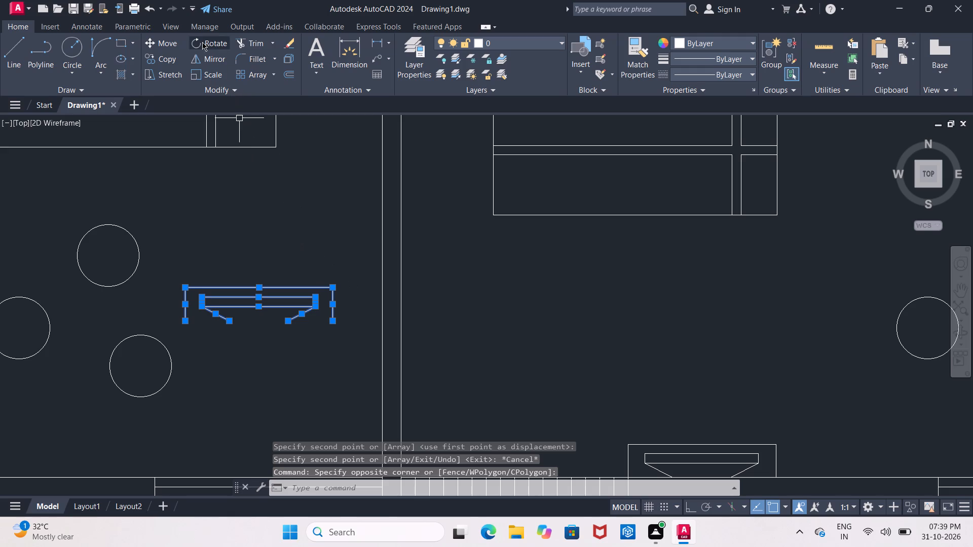
click(202, 42)
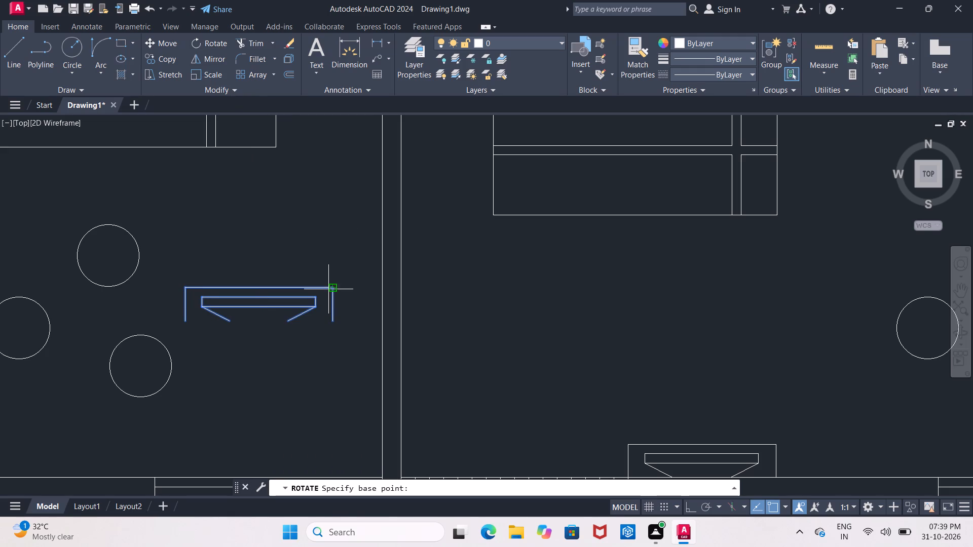
click(693, 506)
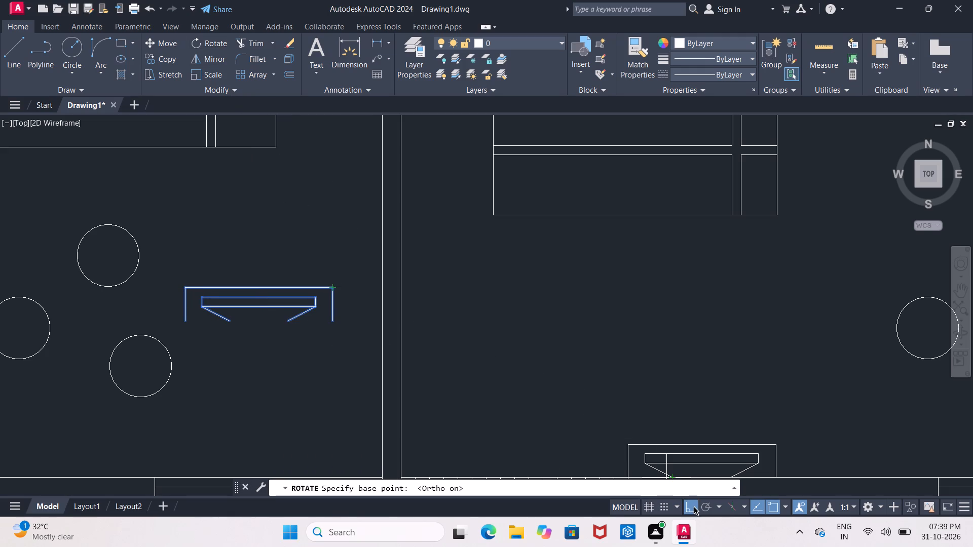
click(336, 288)
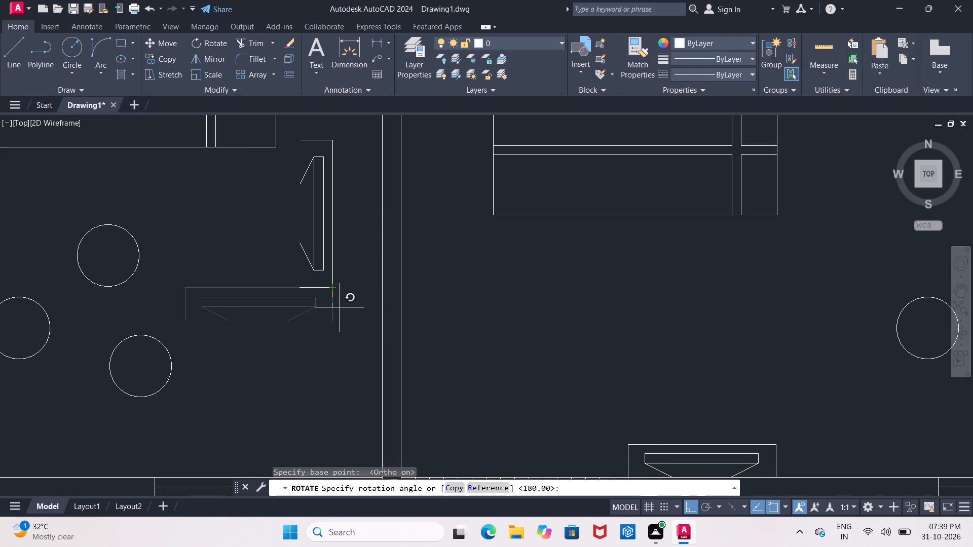
click(340, 316)
Move the rotated TV unit straight up about 3'-6 1/2" so it sits opposite the foot of the left bedroom's bed.
scroll(311, 274, down, 3)
middle_drag(305, 276, 295, 317)
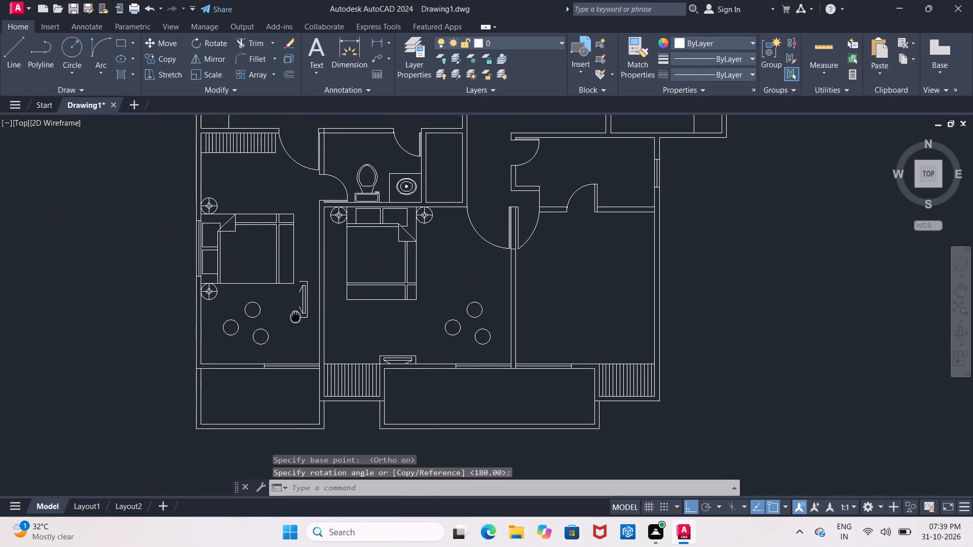
middle_drag(295, 317, 294, 320)
scroll(292, 291, up, 1)
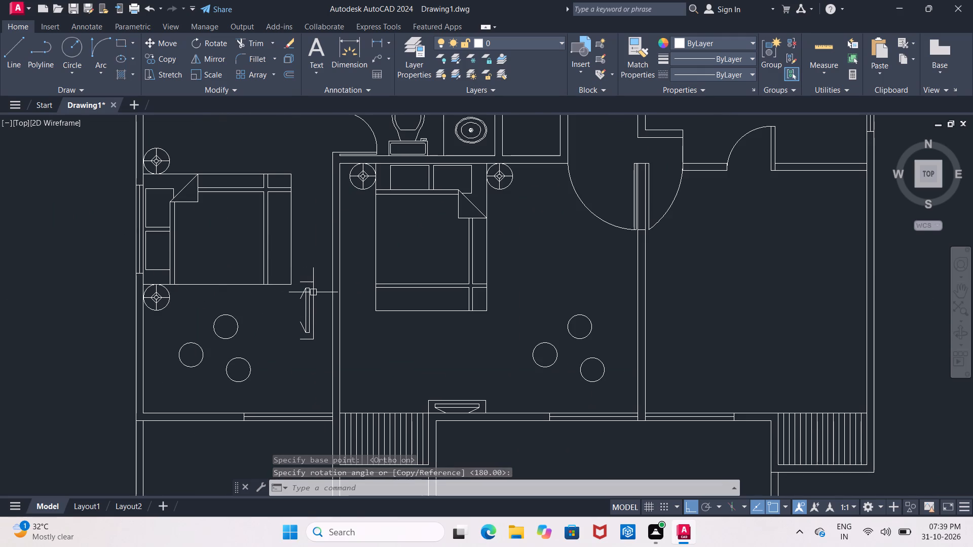
scroll(314, 292, up, 1)
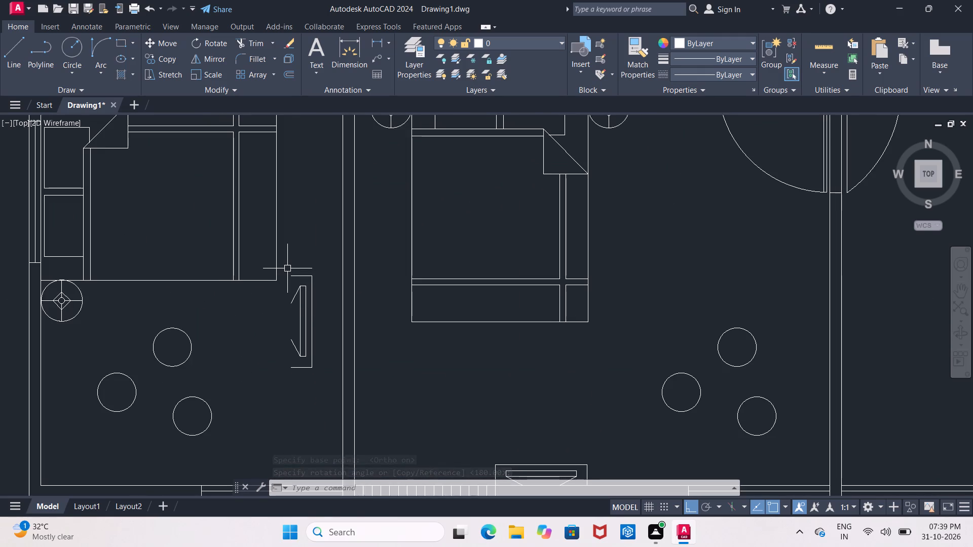
click(284, 269)
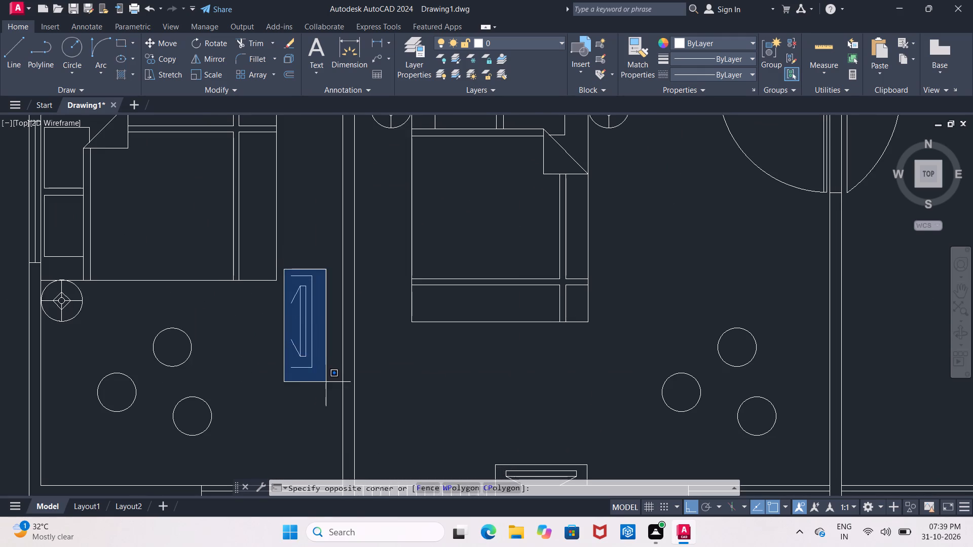
click(326, 382)
click(148, 50)
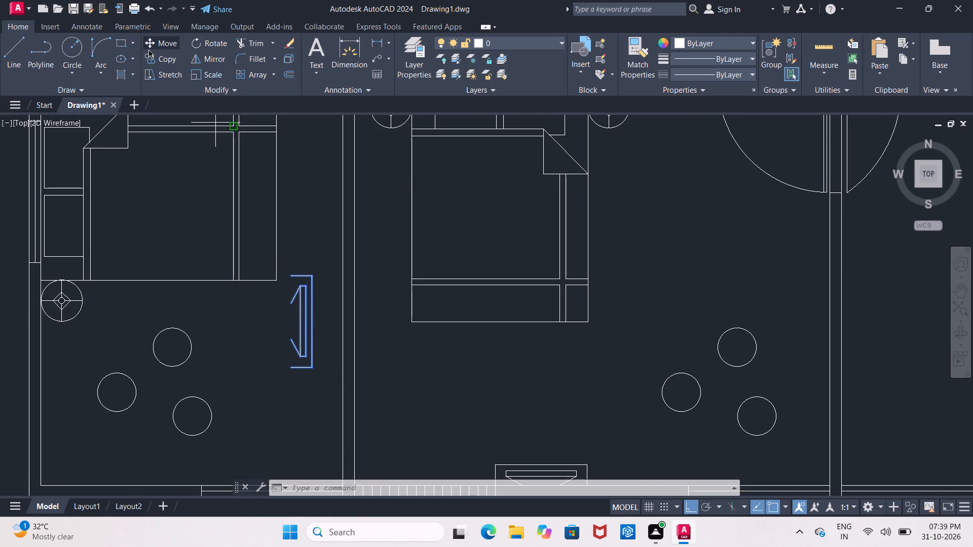
middle_drag(323, 244, 224, 265)
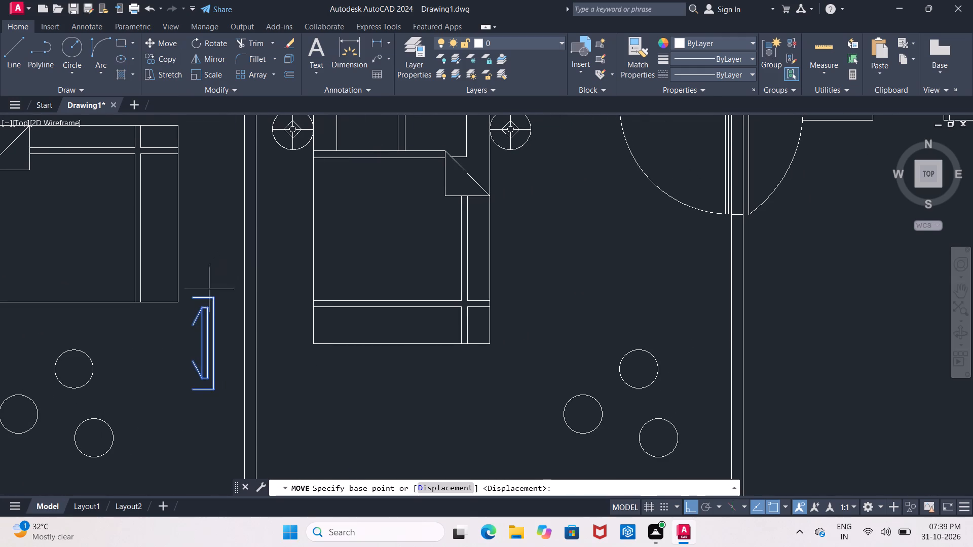
click(216, 344)
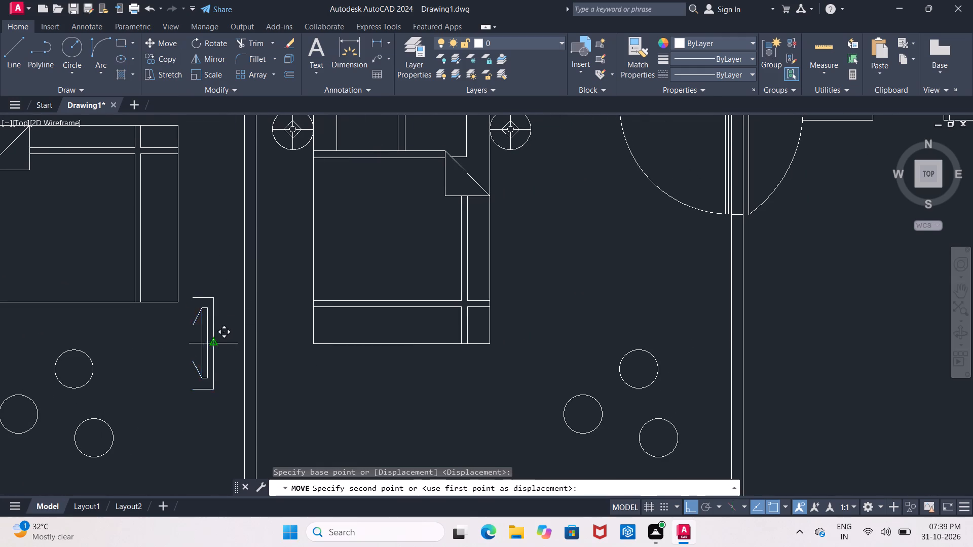
click(279, 217)
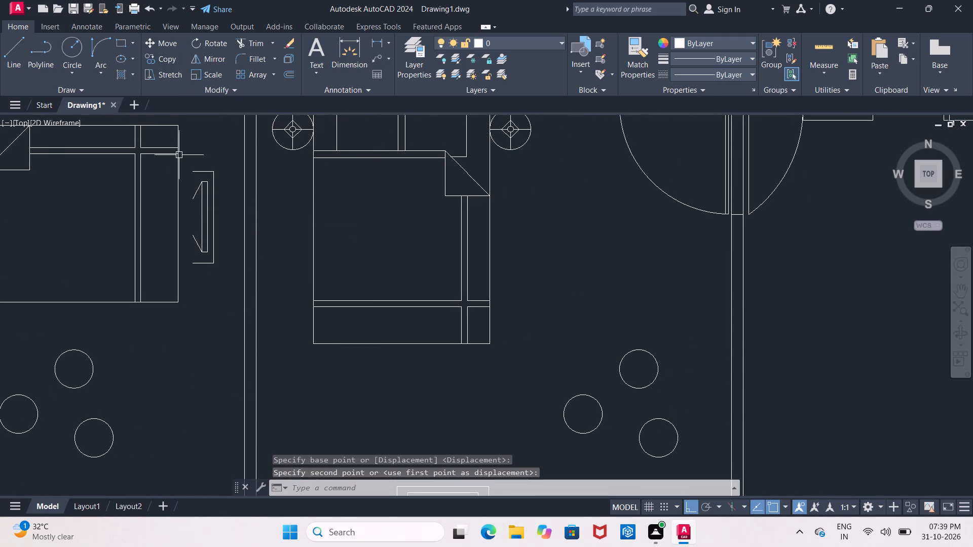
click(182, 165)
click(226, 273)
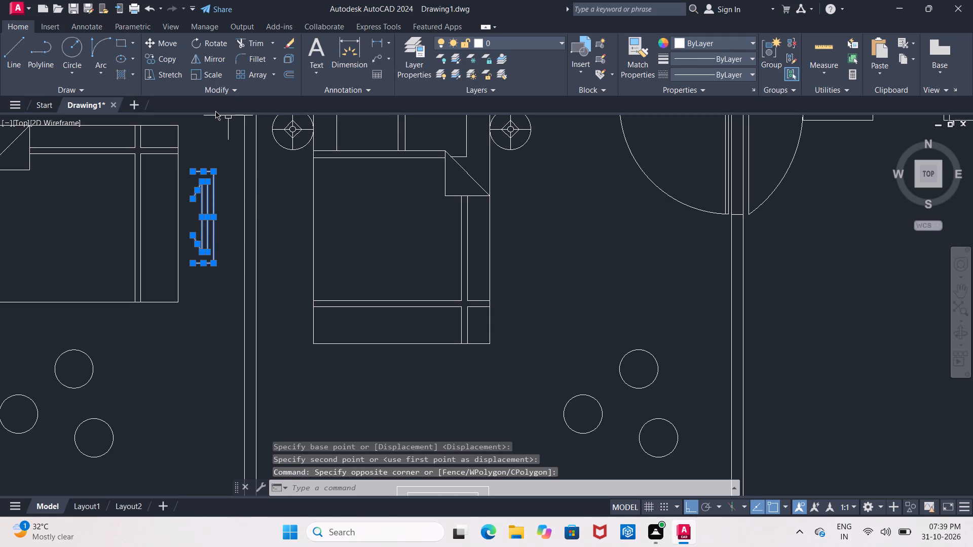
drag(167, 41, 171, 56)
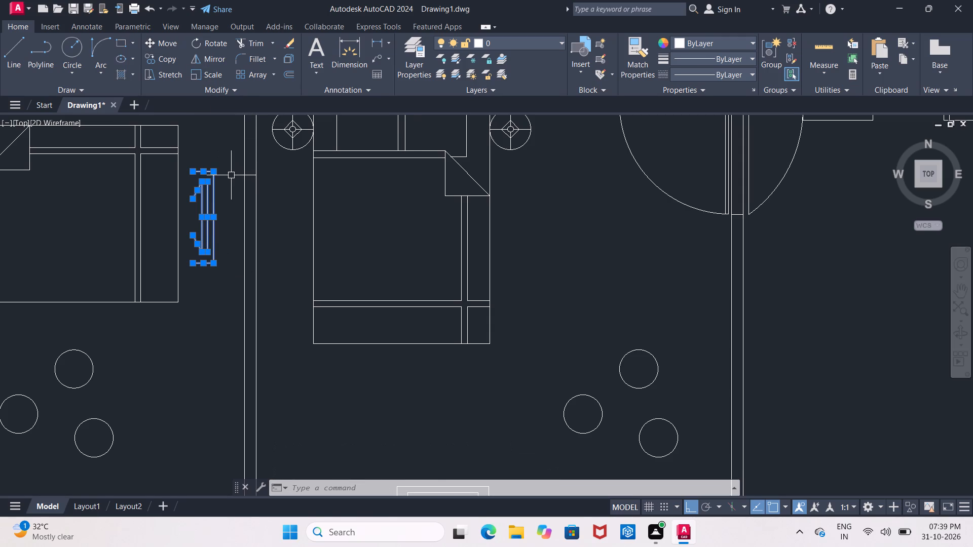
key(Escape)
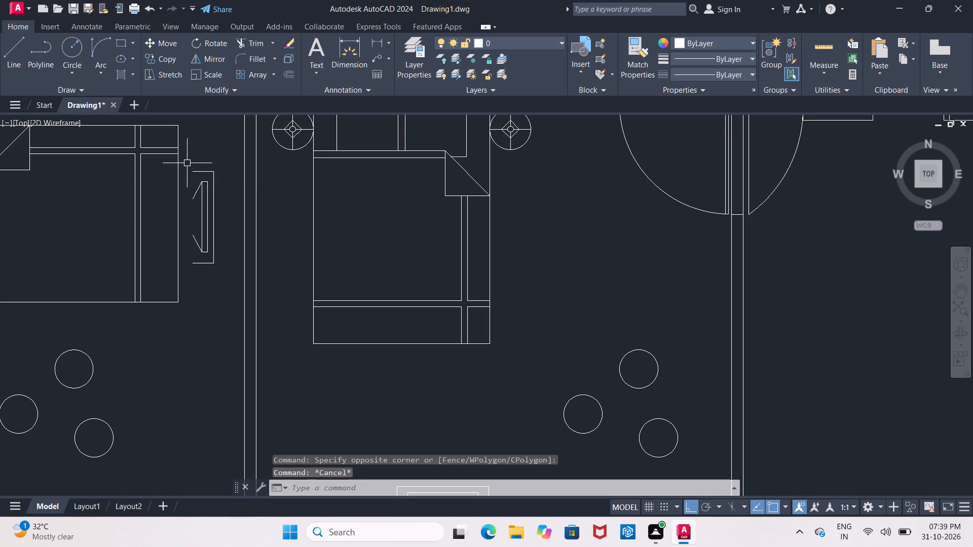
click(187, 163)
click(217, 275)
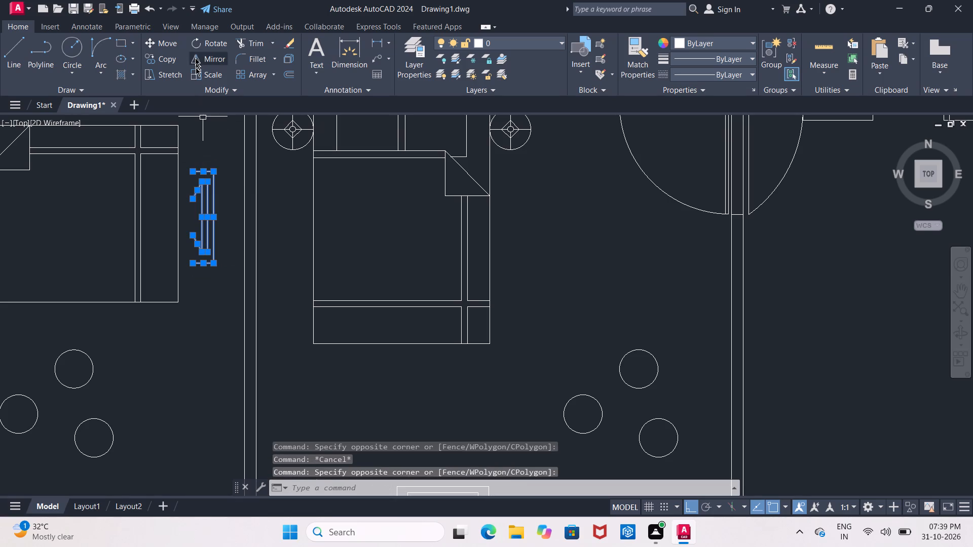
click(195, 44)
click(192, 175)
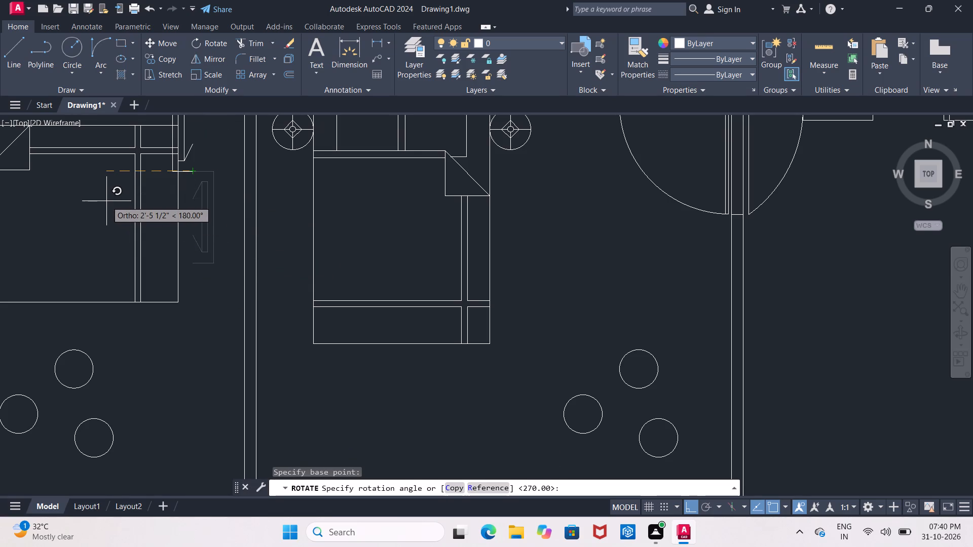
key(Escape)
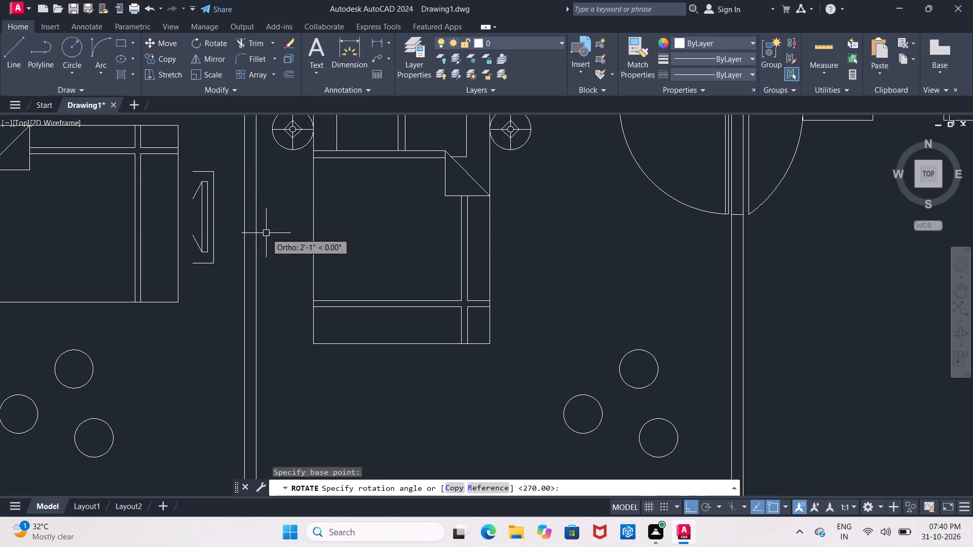
Mirror the left bedroom's TV unit about its long vertical back line, erasing the source objects, so its open side faces the partition wall.
drag(186, 164, 187, 171)
click(223, 273)
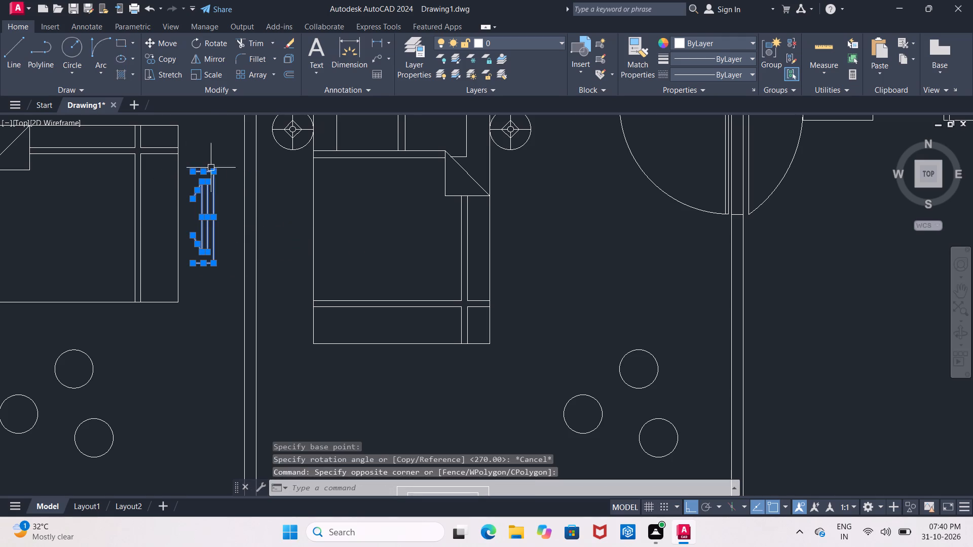
click(206, 55)
click(212, 219)
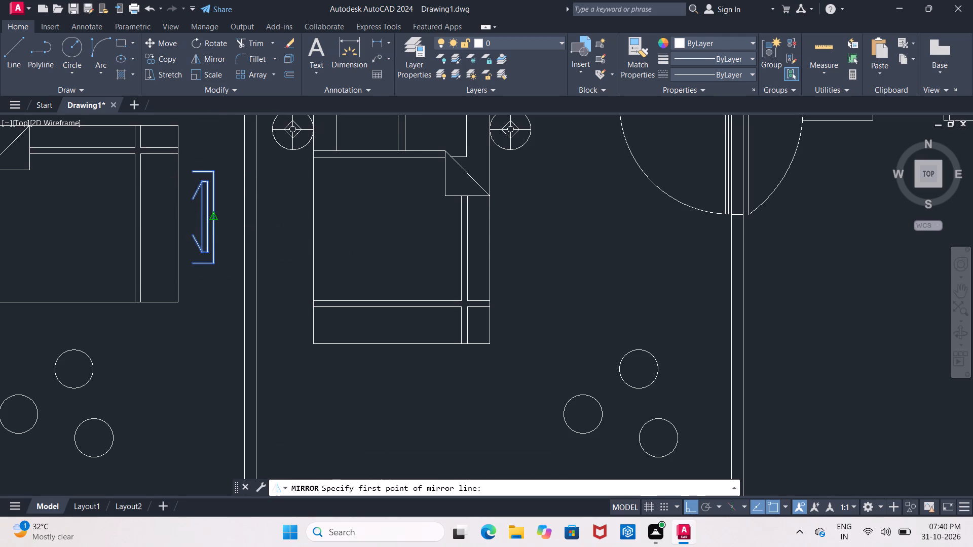
click(213, 265)
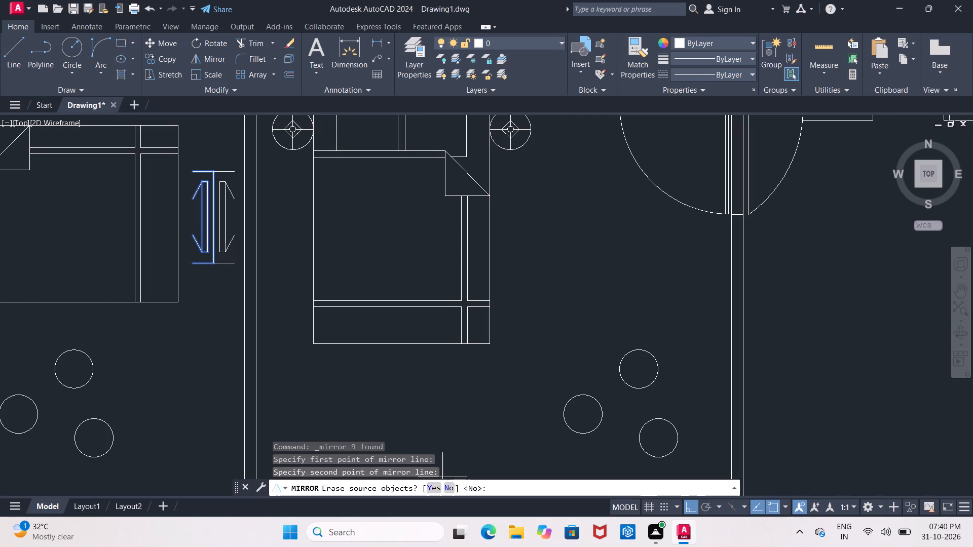
click(431, 488)
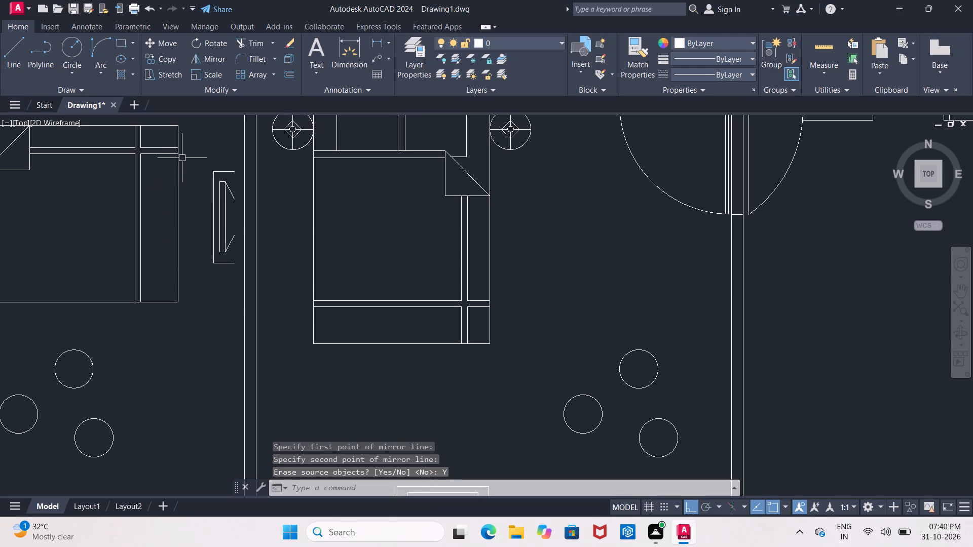
Move the left bedroom's TV unit horizontally to the right with Ortho on, bringing its open side to the partition wall.
drag(192, 158, 196, 165)
click(244, 298)
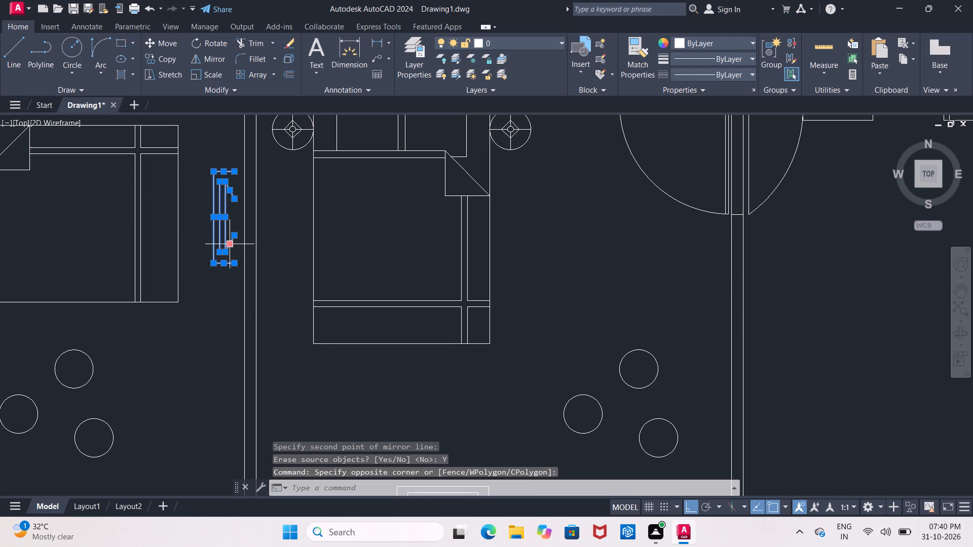
click(169, 44)
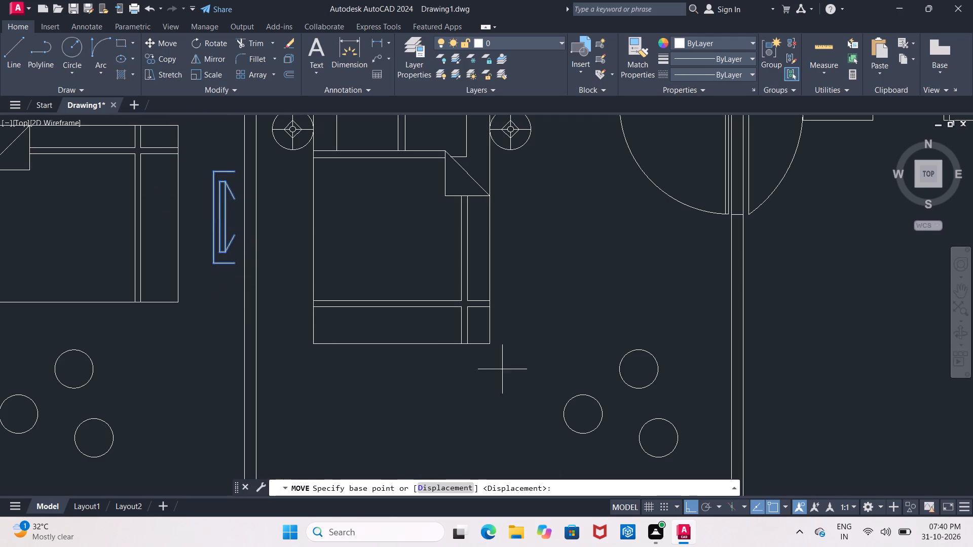
click(604, 278)
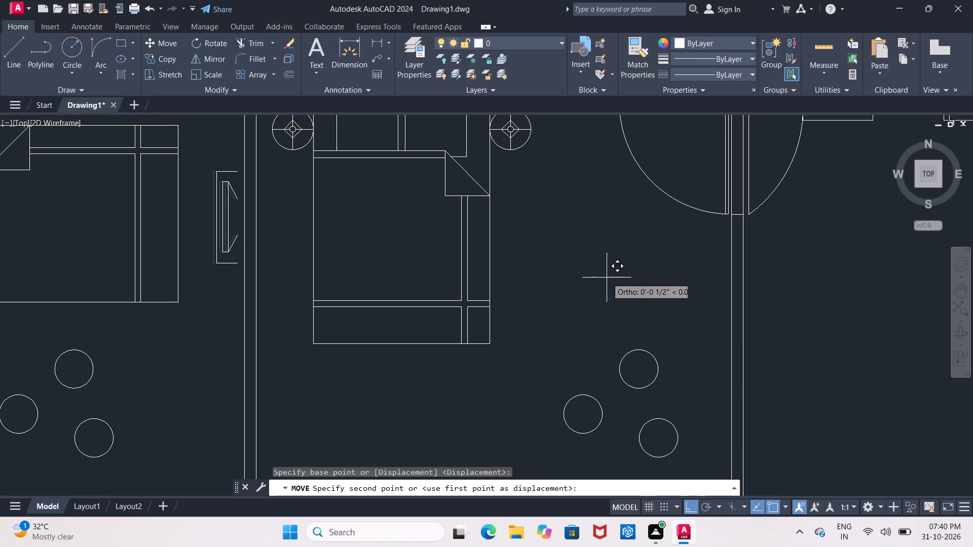
click(614, 279)
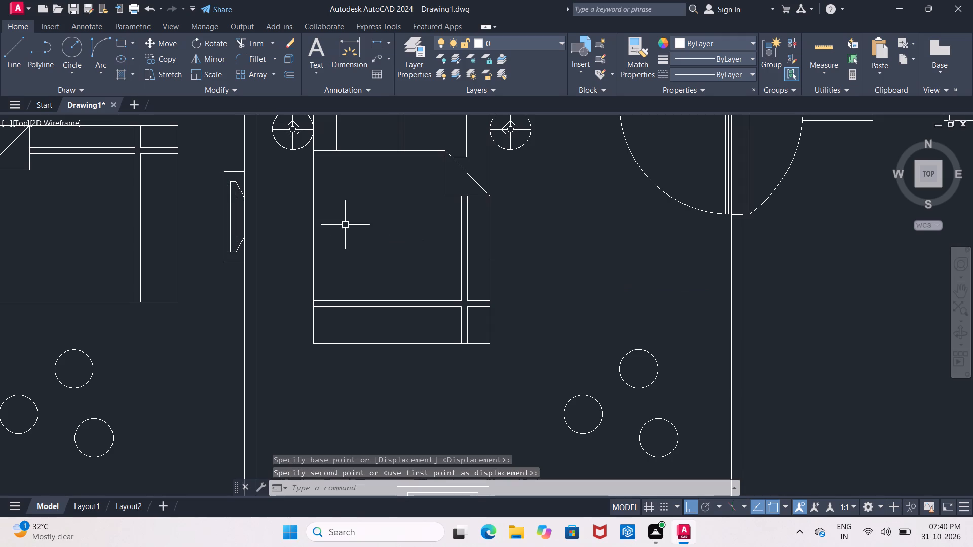
Nudge the TV unit slightly left so its open ends sit flush with the partition wall's face.
scroll(245, 178, up, 3)
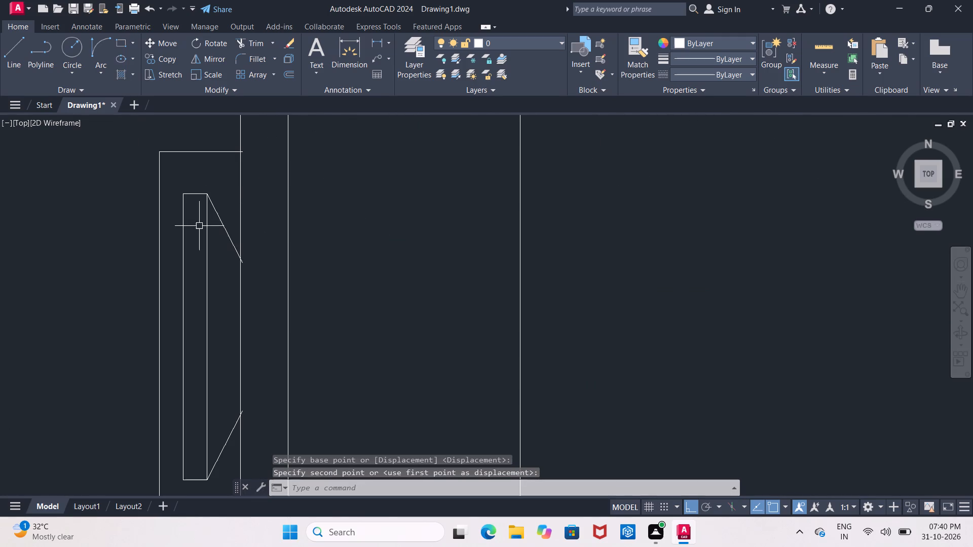
scroll(188, 220, down, 1)
click(153, 166)
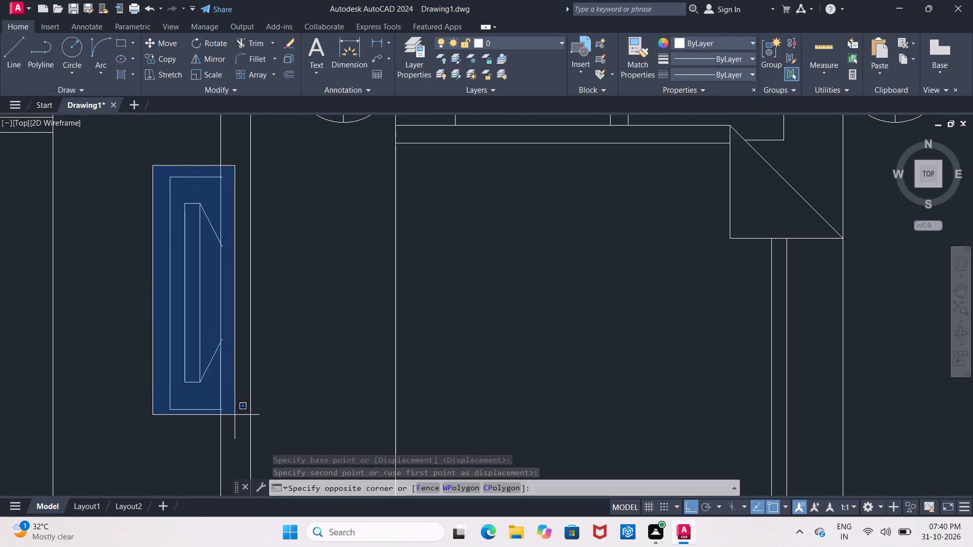
click(236, 419)
click(169, 43)
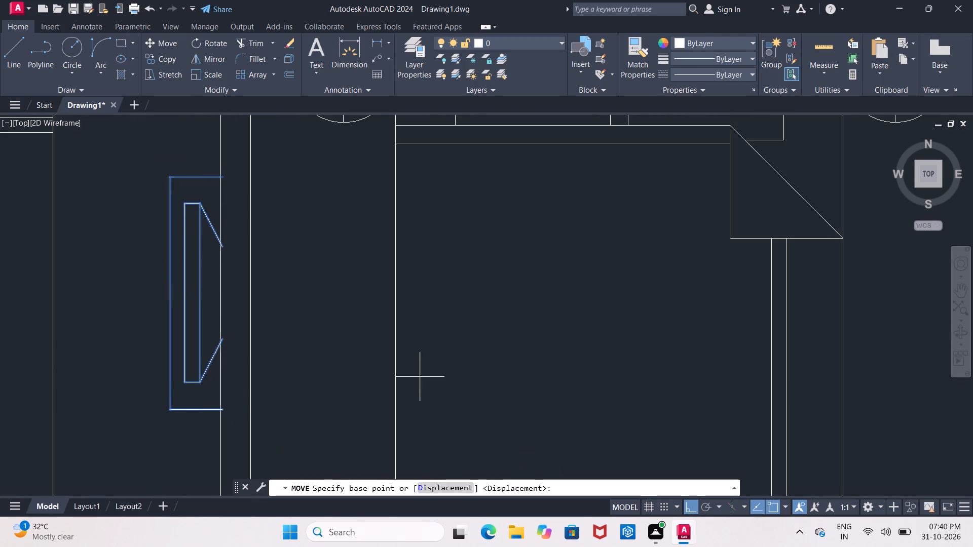
click(565, 305)
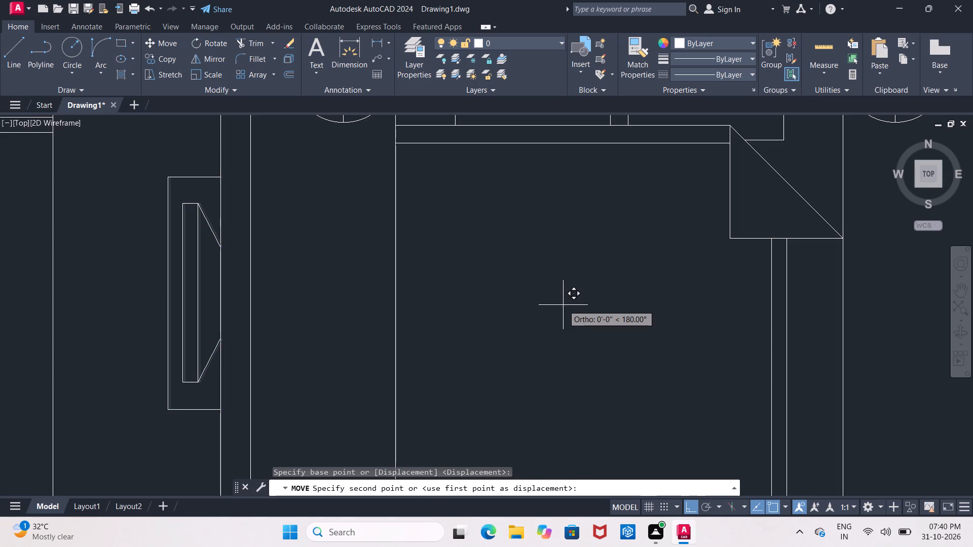
click(563, 305)
Copy the middle bedroom's bed and both bedside tables into the empty right bedroom, with Ortho off for free placement.
scroll(549, 301, down, 2)
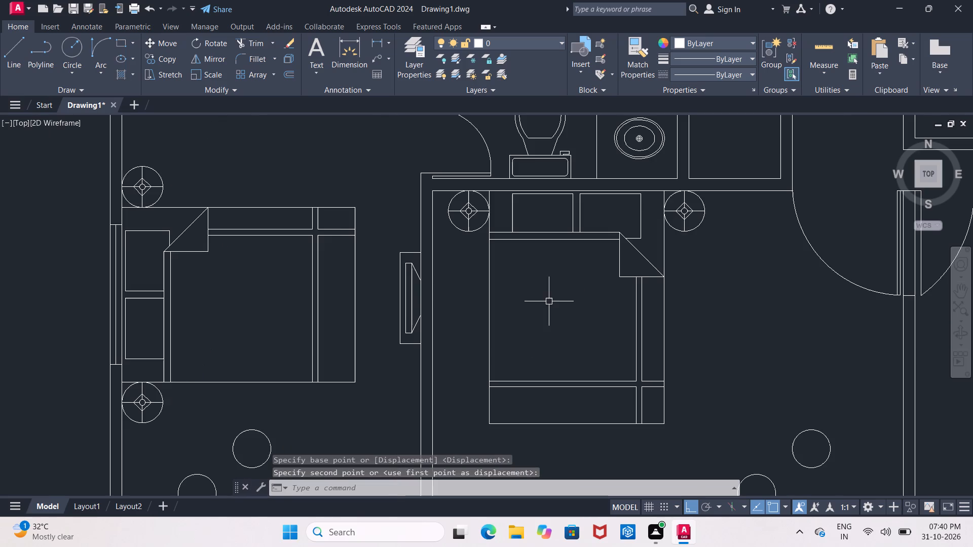
scroll(538, 292, down, 2)
middle_drag(477, 310, 468, 307)
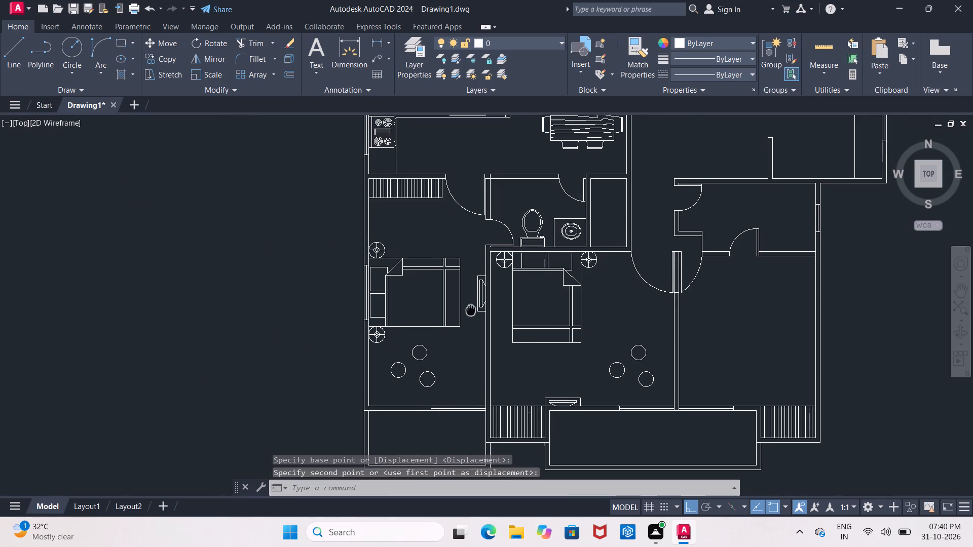
middle_drag(468, 307, 357, 283)
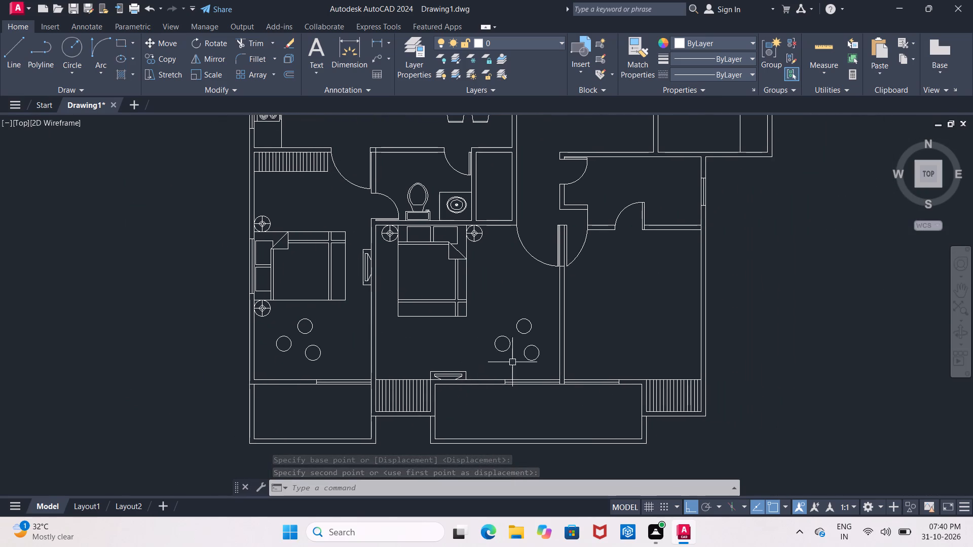
middle_drag(598, 325, 570, 328)
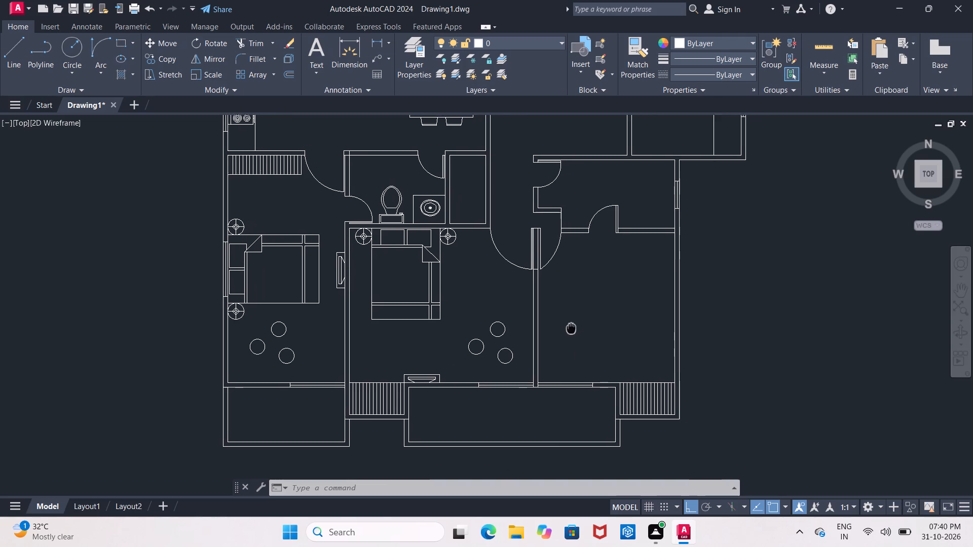
middle_drag(570, 328, 545, 340)
scroll(545, 340, down, 1)
scroll(471, 316, up, 2)
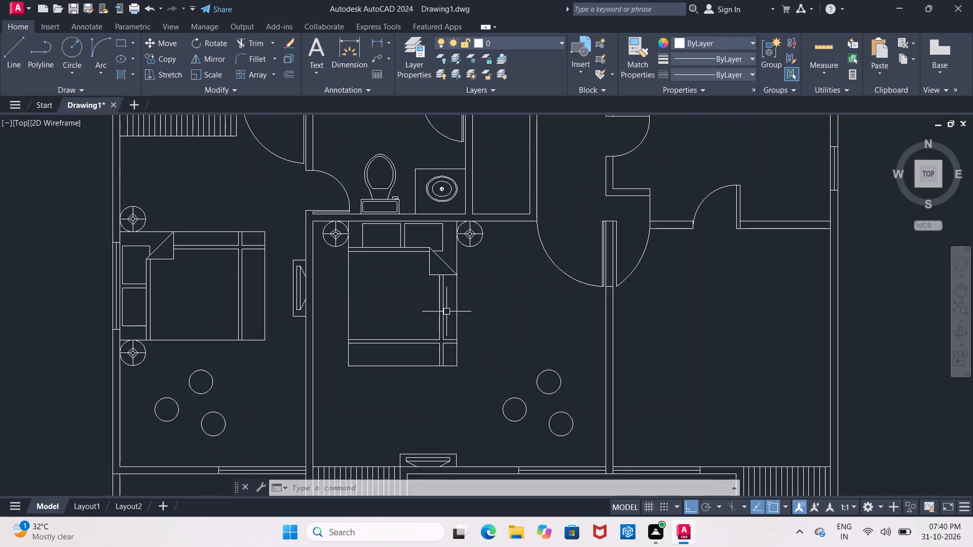
click(442, 309)
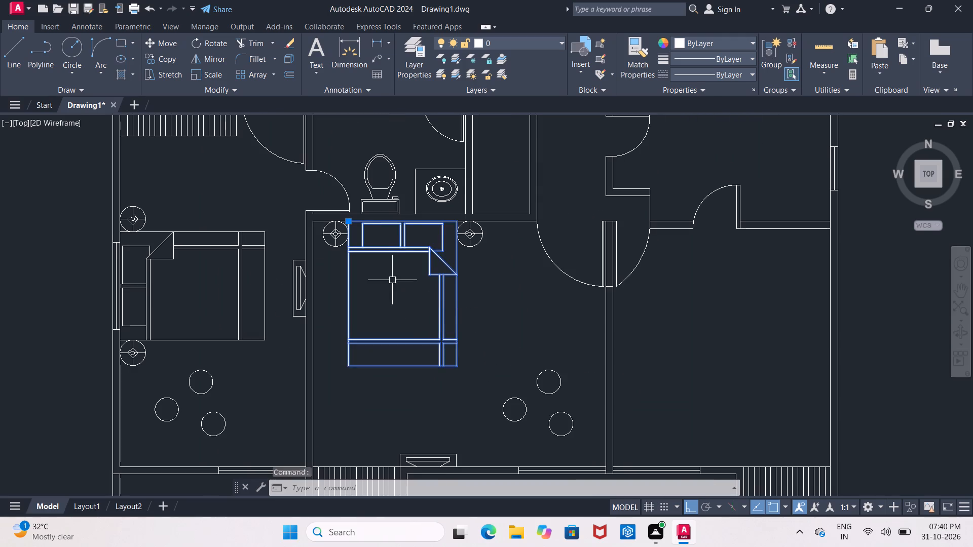
click(336, 245)
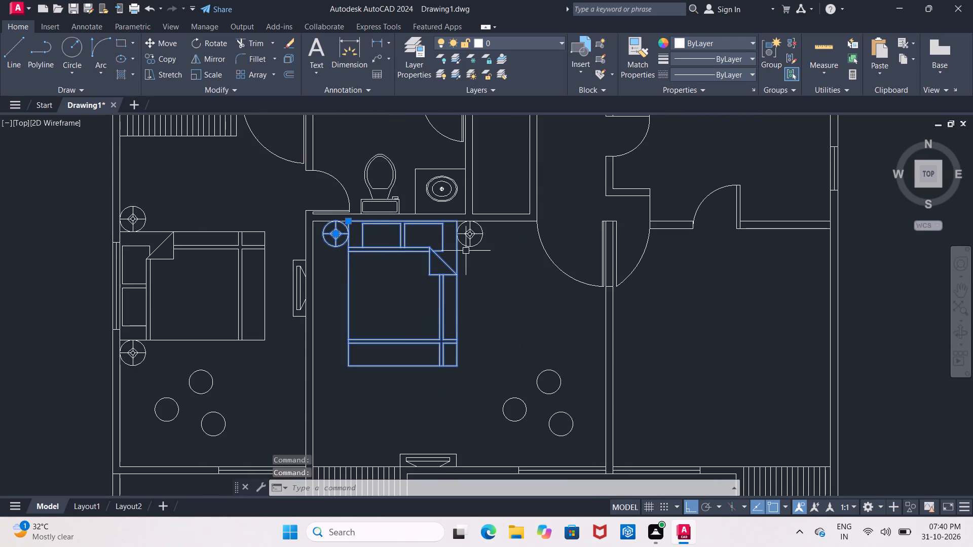
click(465, 248)
middle_drag(501, 288, 332, 250)
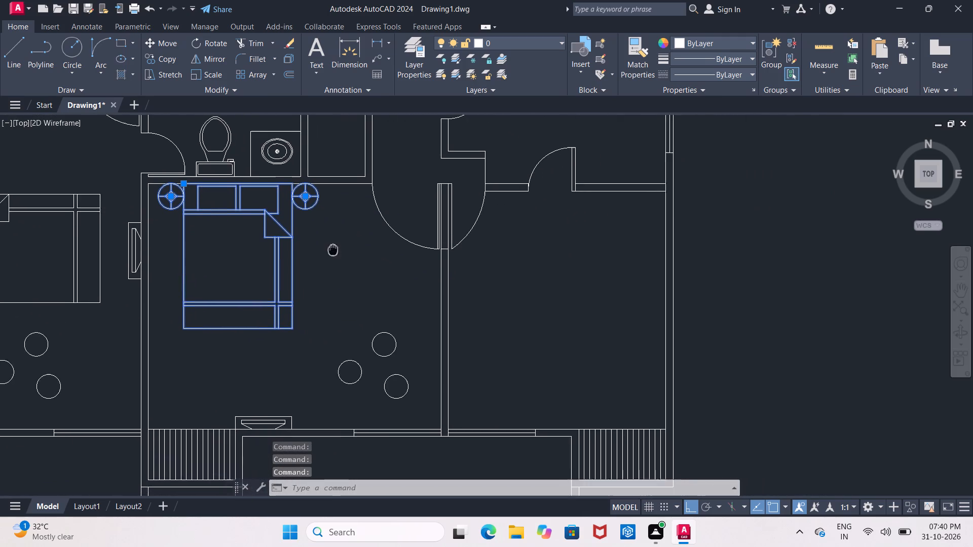
middle_drag(332, 250, 327, 249)
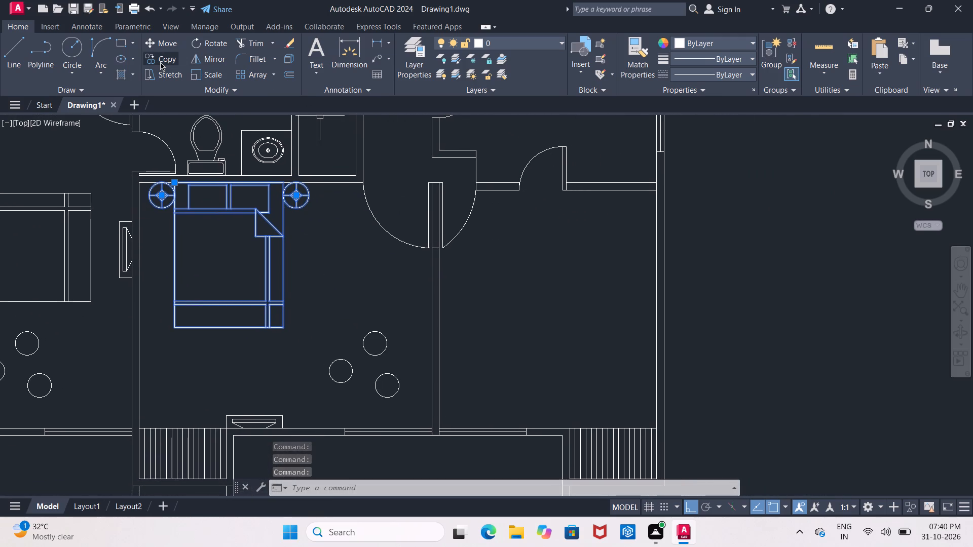
click(160, 62)
click(219, 252)
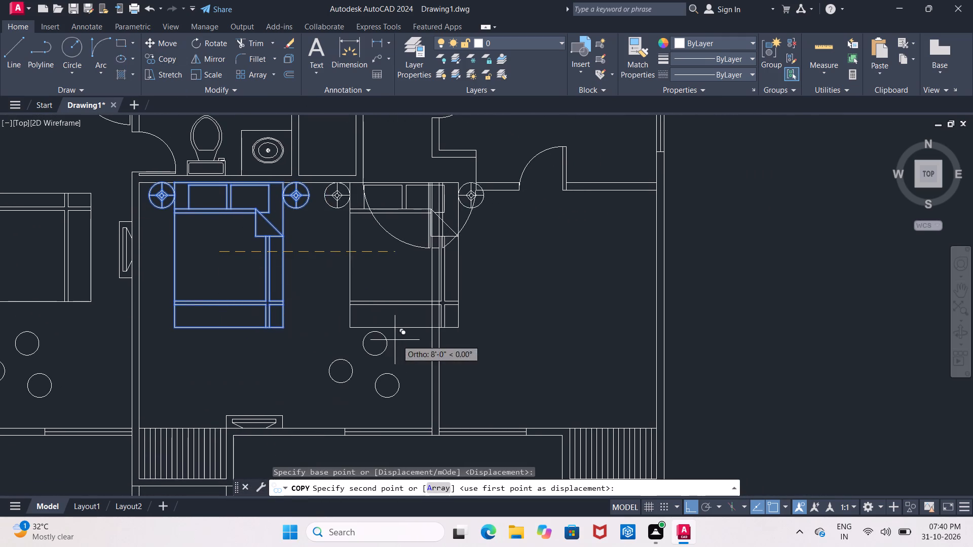
click(688, 508)
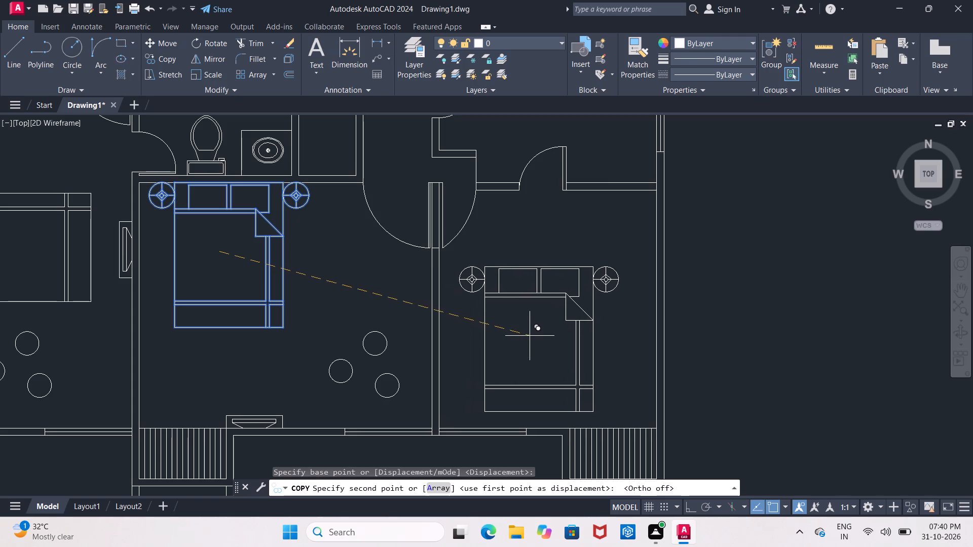
click(533, 327)
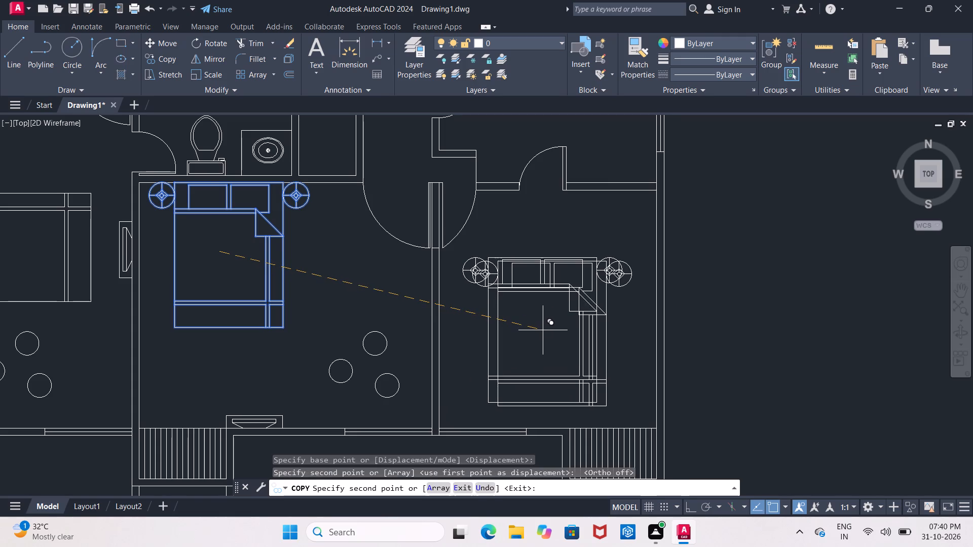
key(Escape)
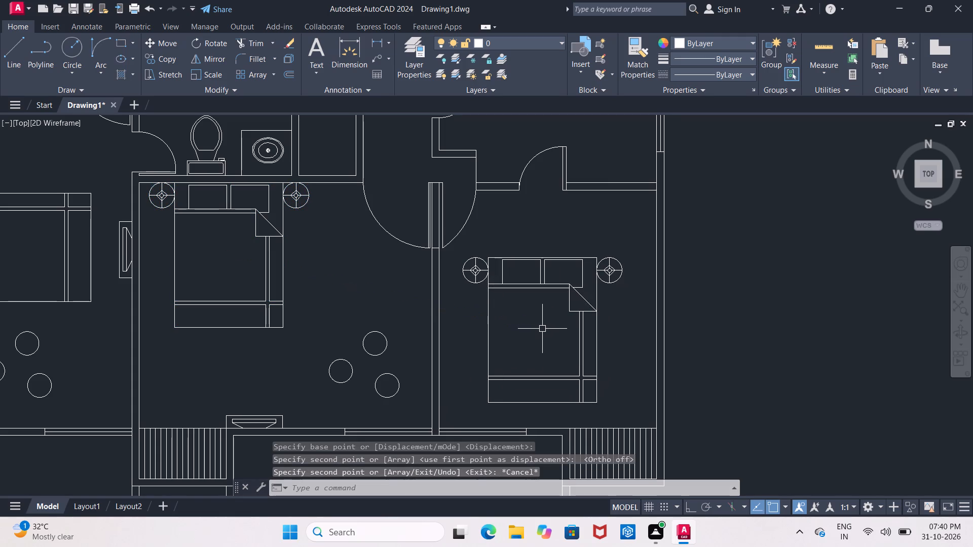
Rotate the copied bed and bedside tables 270° about the bed's upper-right corner with Ortho on, so the headboard faces the right wall.
click(455, 249)
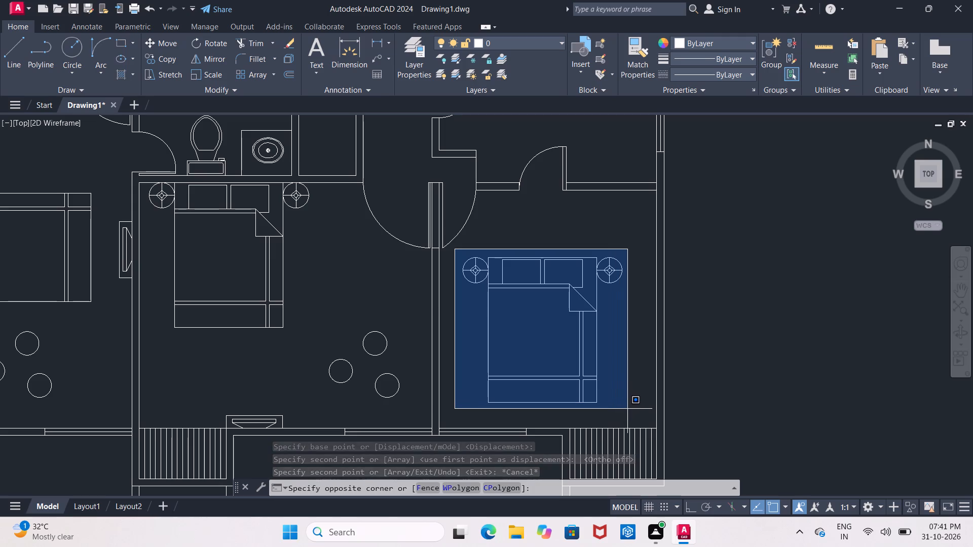
click(627, 409)
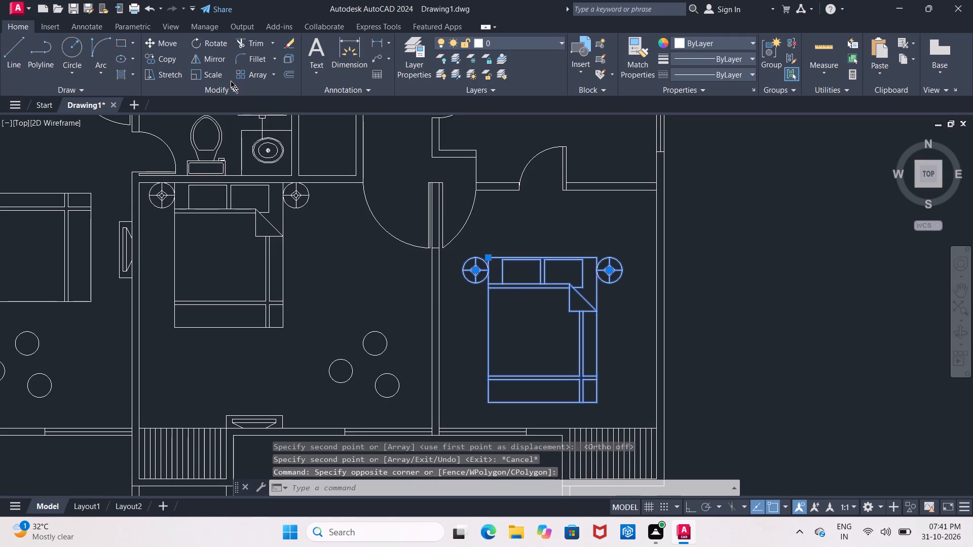
click(219, 47)
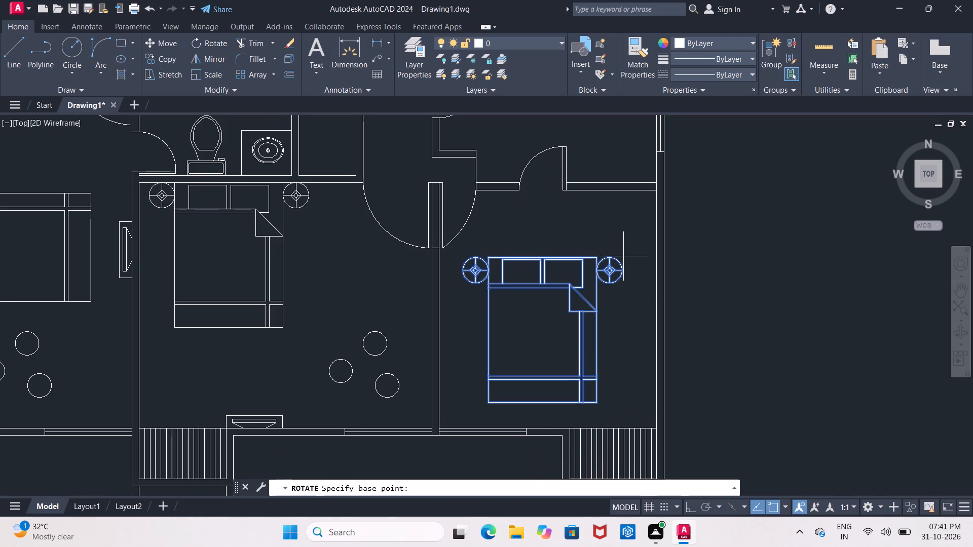
click(597, 256)
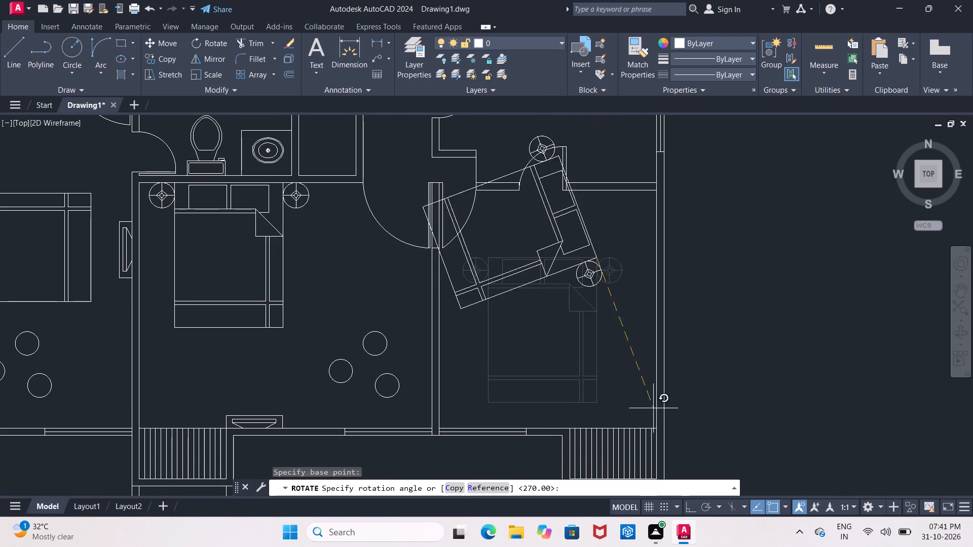
click(693, 506)
click(544, 369)
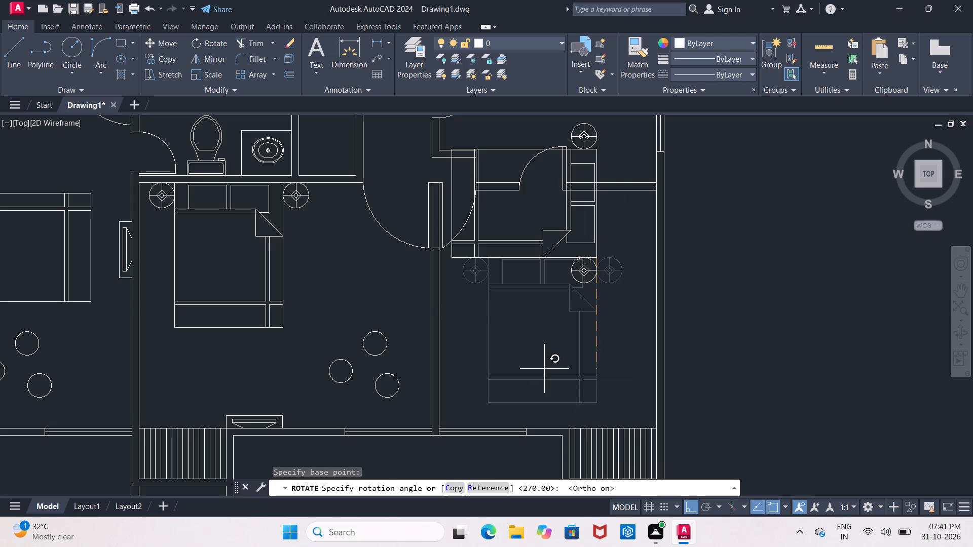
Move the rotated bed and bedside tables down into the right bedroom with Ortho off, placing the headboard close to the right wall.
click(512, 253)
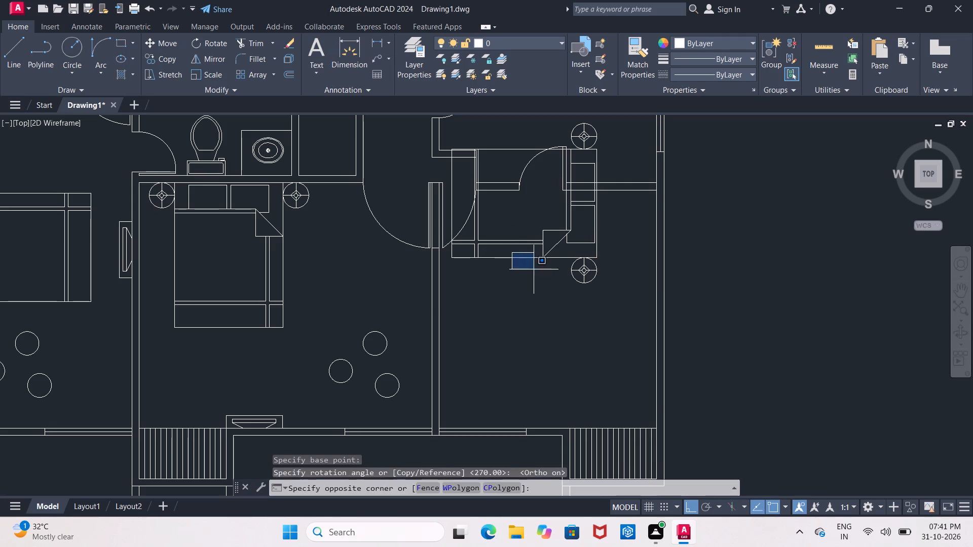
drag(533, 268, 537, 279)
drag(530, 259, 535, 273)
drag(580, 281, 591, 294)
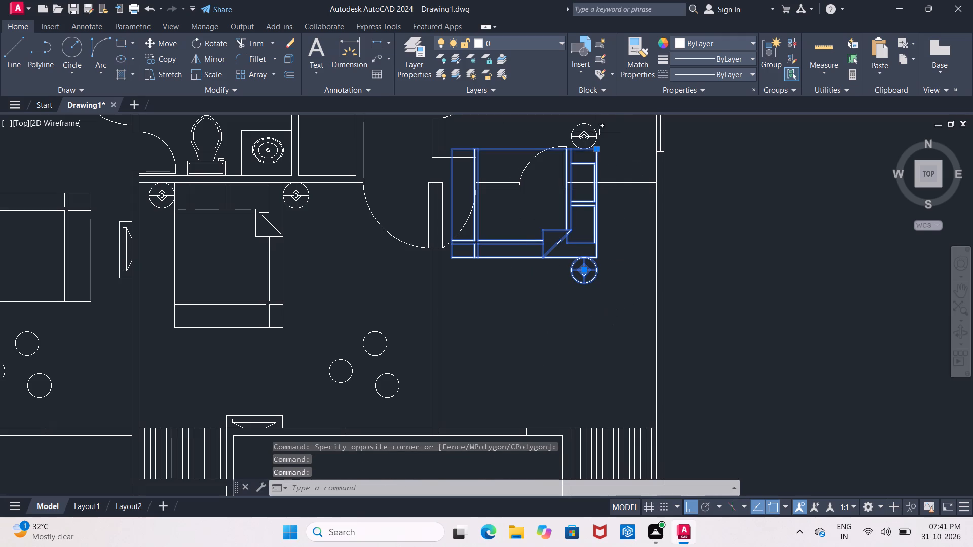
click(595, 130)
click(172, 47)
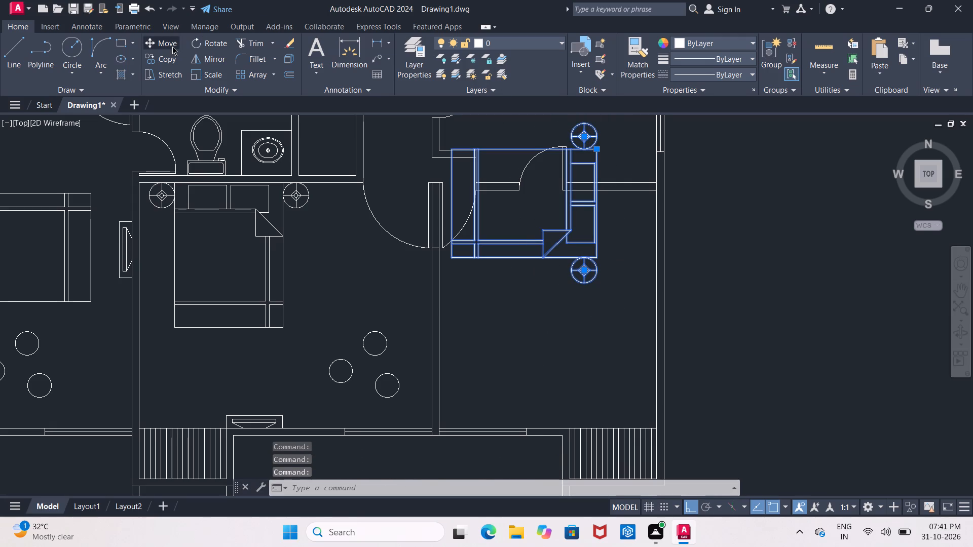
middle_drag(737, 355, 505, 348)
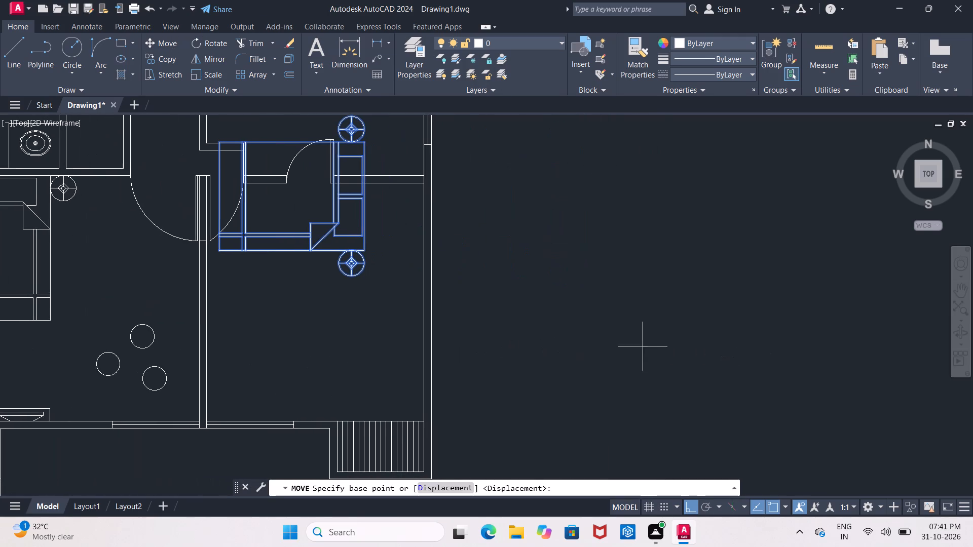
scroll(540, 288, down, 1)
click(545, 252)
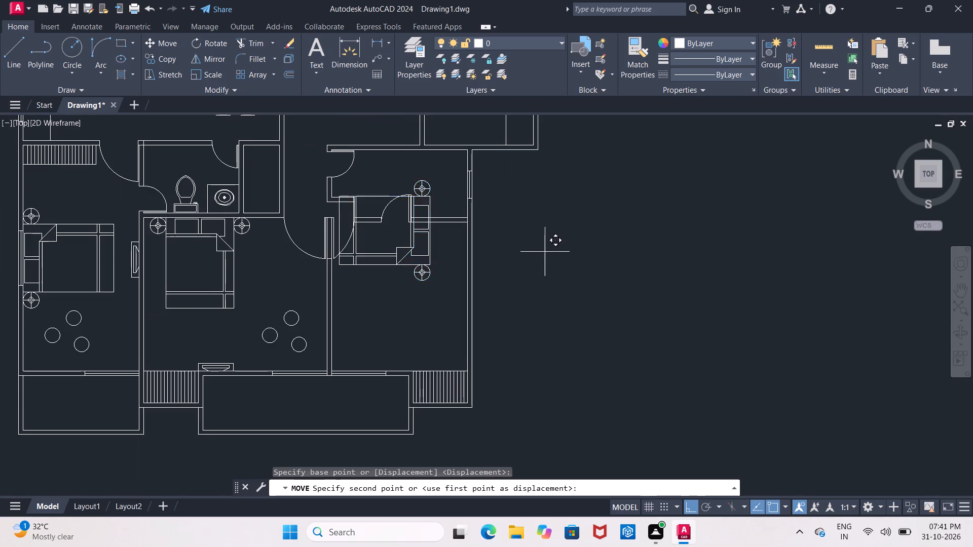
click(691, 507)
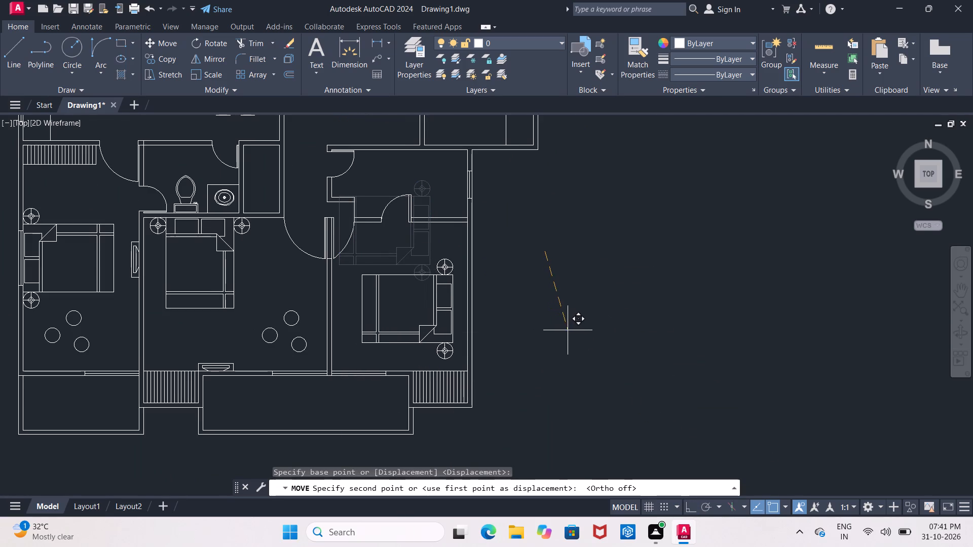
scroll(572, 330, up, 2)
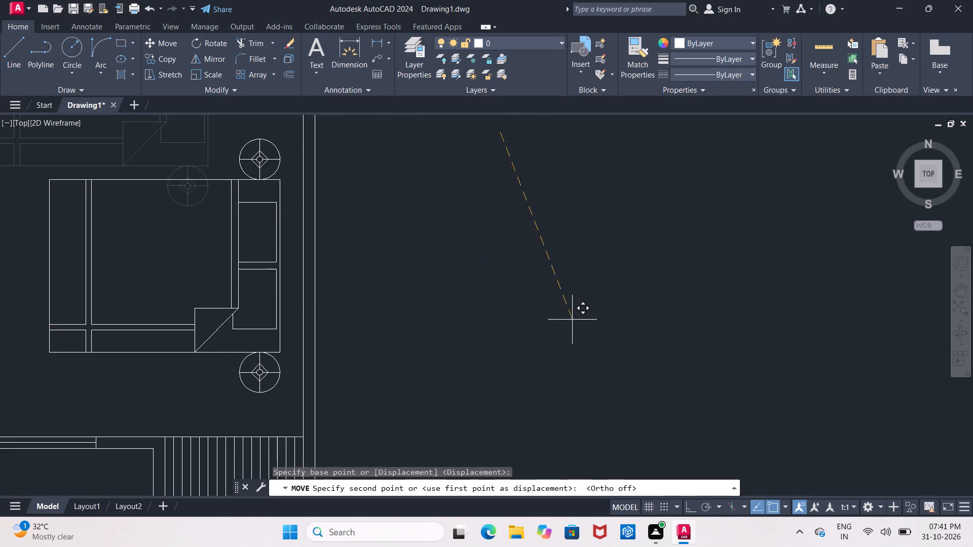
click(572, 309)
Move the right bedroom's bed and both bedside tables from the headboard's midpoint so the headboard sits flush against the right wall.
scroll(545, 322, down, 1)
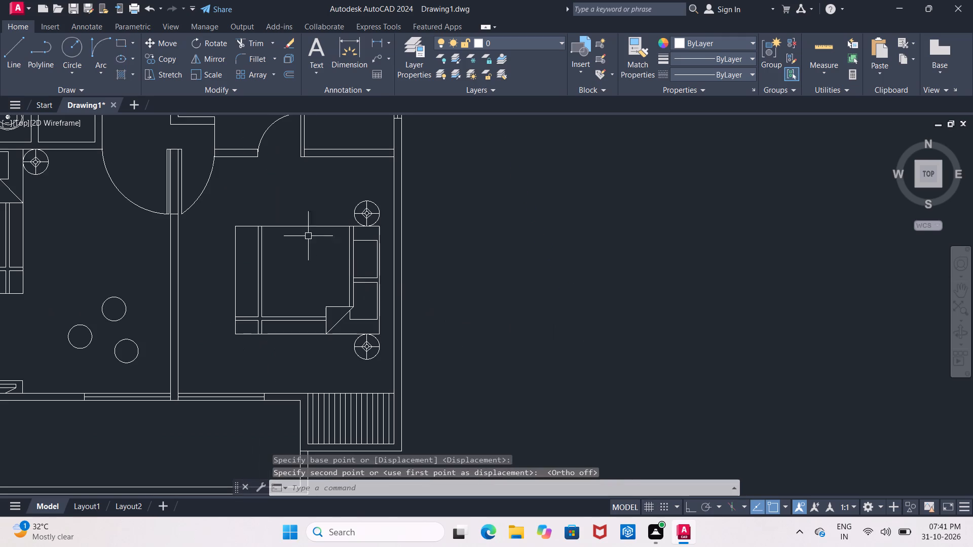
click(297, 228)
click(356, 212)
click(363, 345)
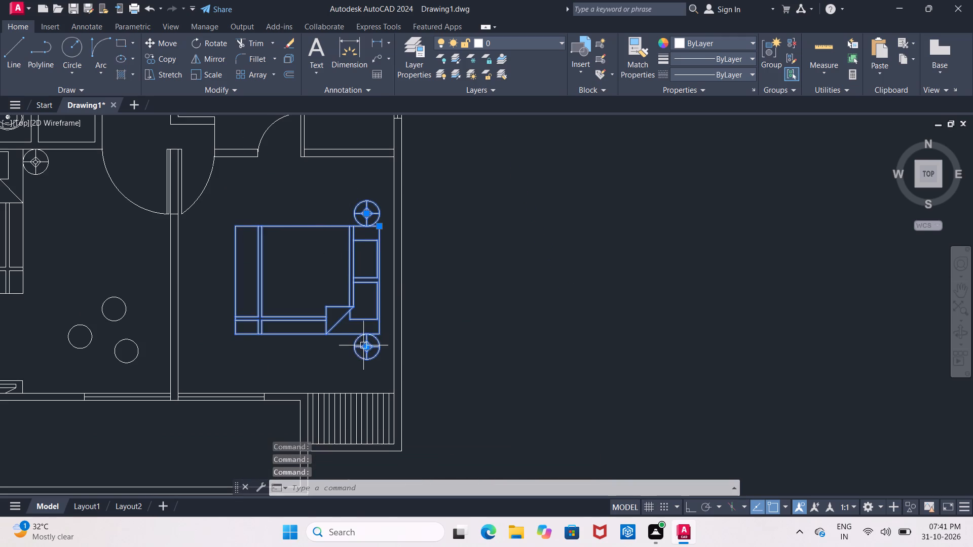
click(164, 47)
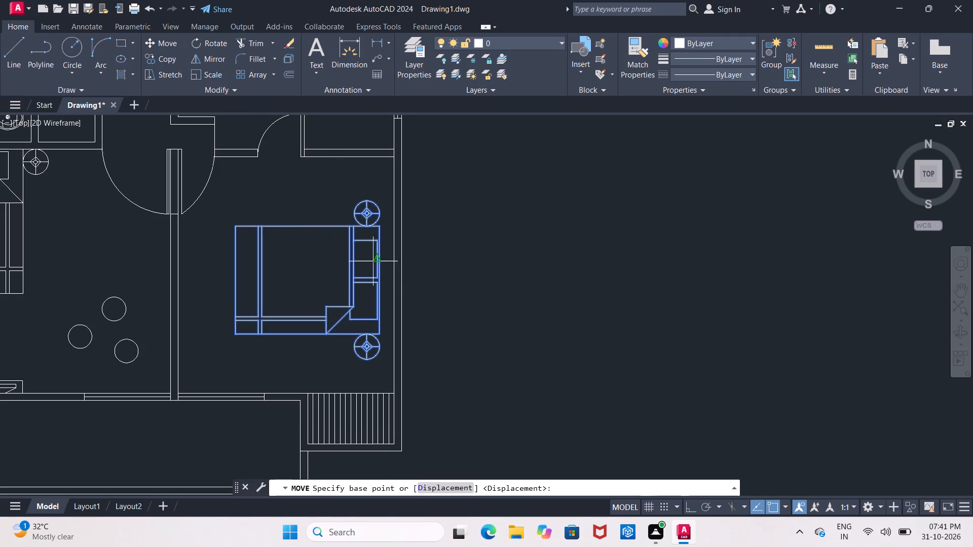
scroll(375, 281, up, 3)
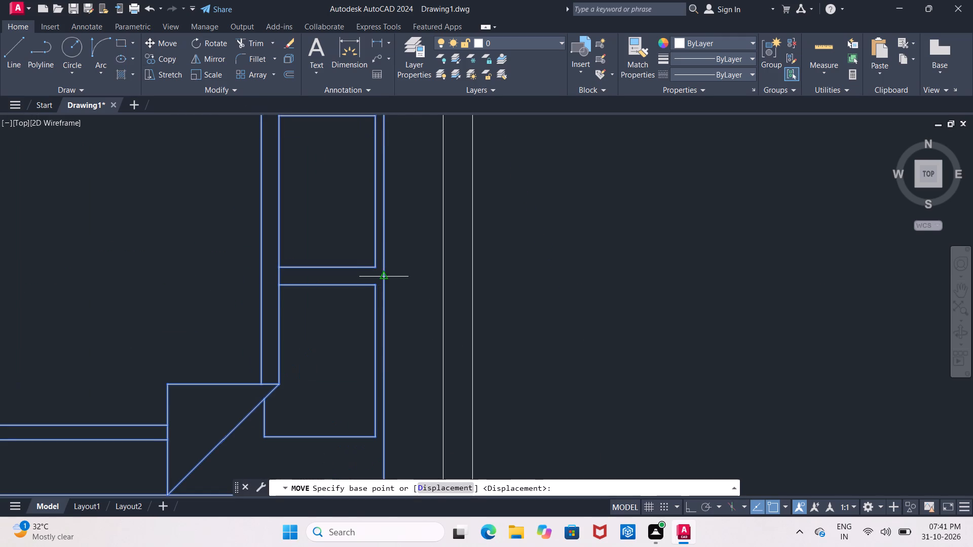
click(385, 278)
scroll(430, 264, down, 1)
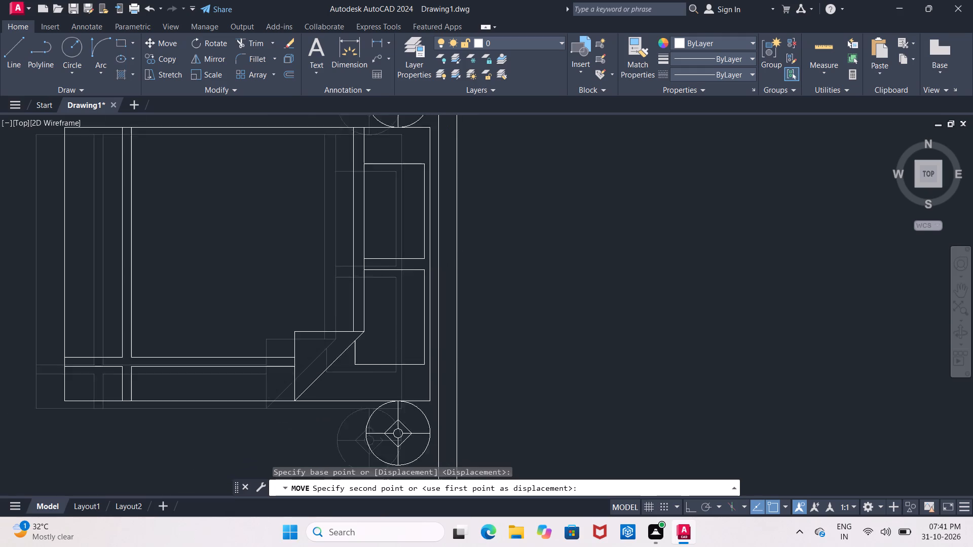
scroll(430, 264, down, 2)
click(432, 230)
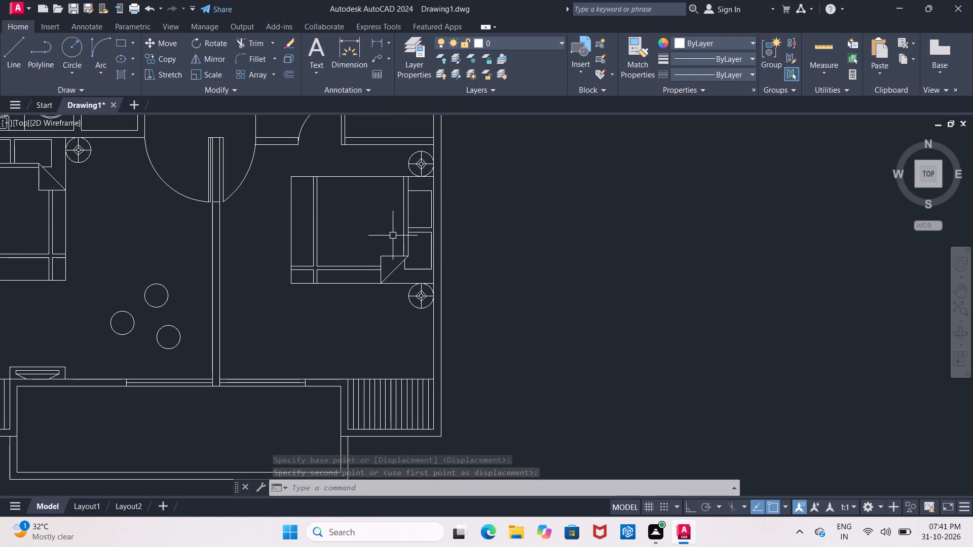
Move the right bedroom's bed and both bedside tables straight down along the right wall with Ortho on.
click(365, 174)
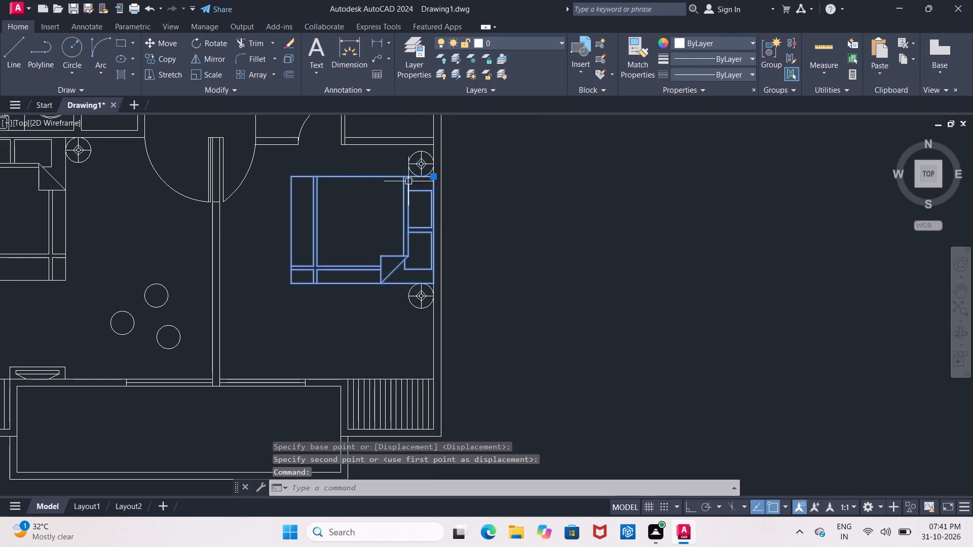
click(416, 163)
click(406, 301)
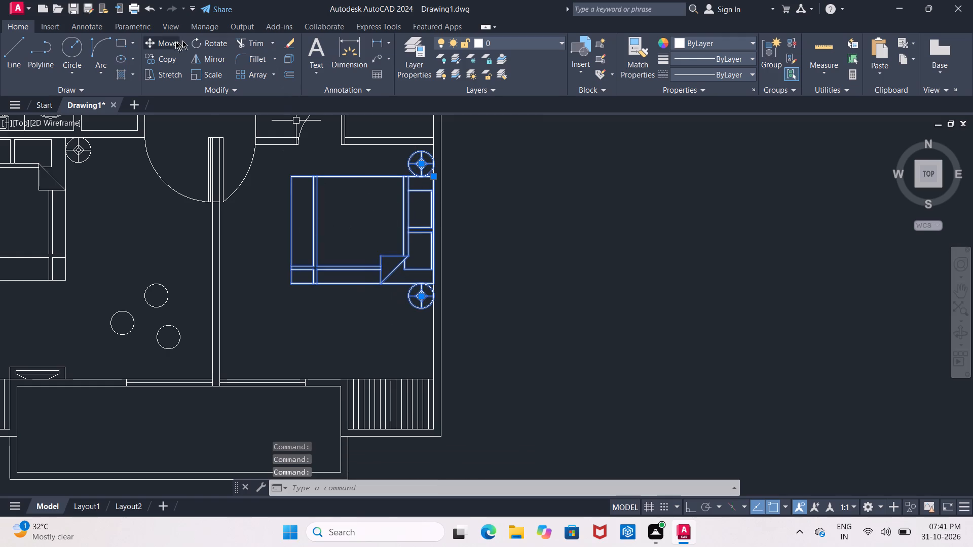
drag(172, 42, 172, 57)
click(611, 239)
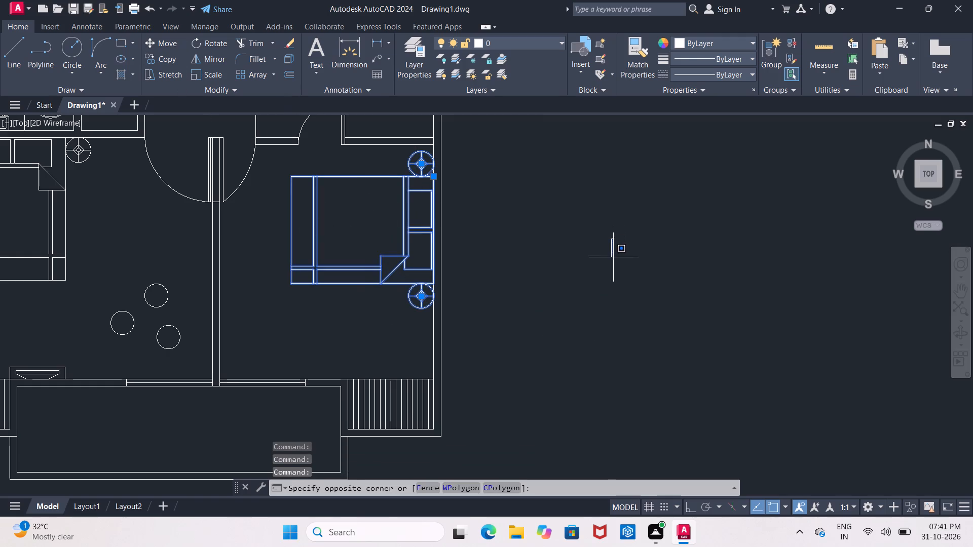
click(171, 46)
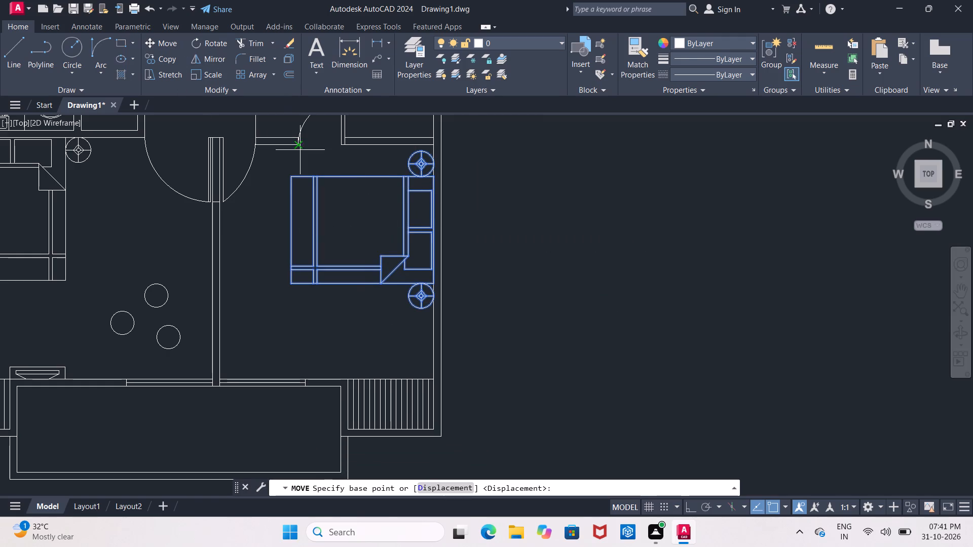
click(516, 190)
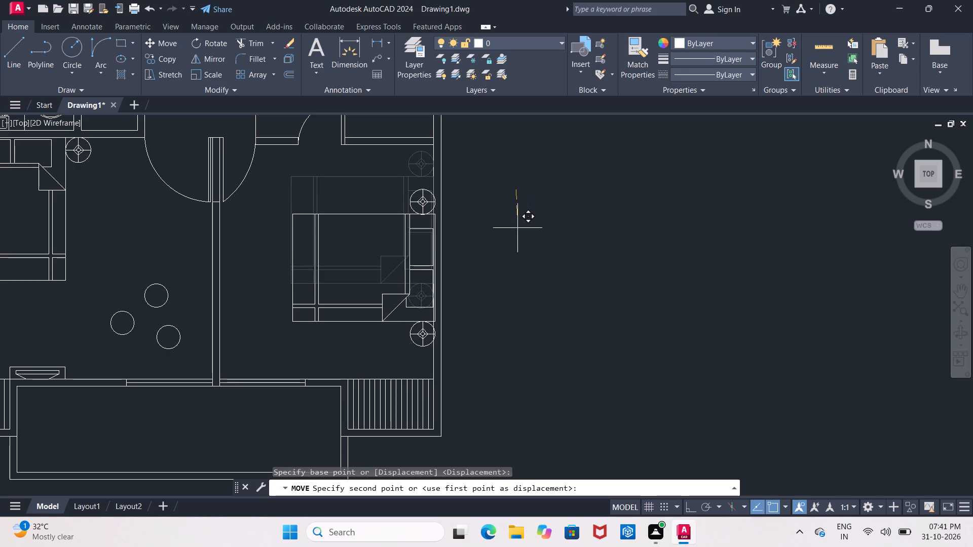
click(692, 507)
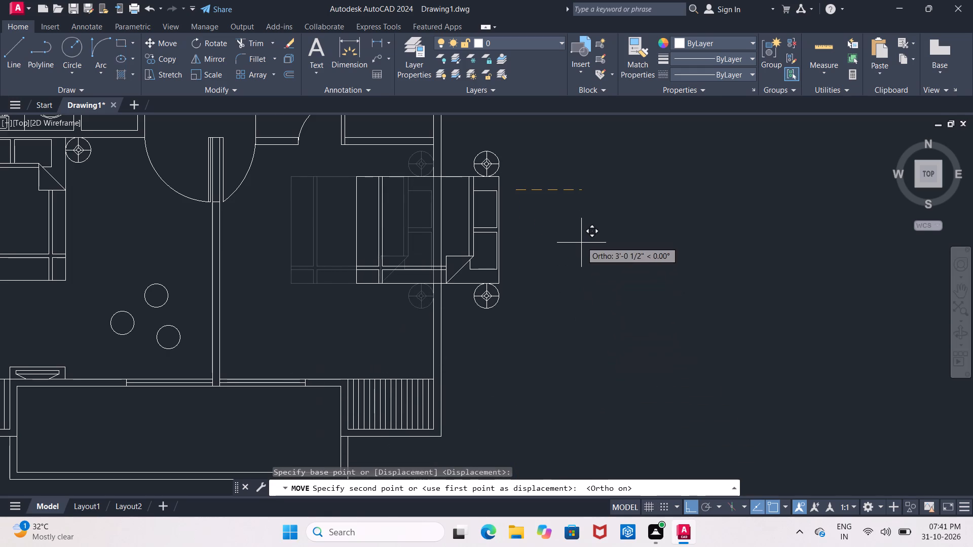
click(543, 245)
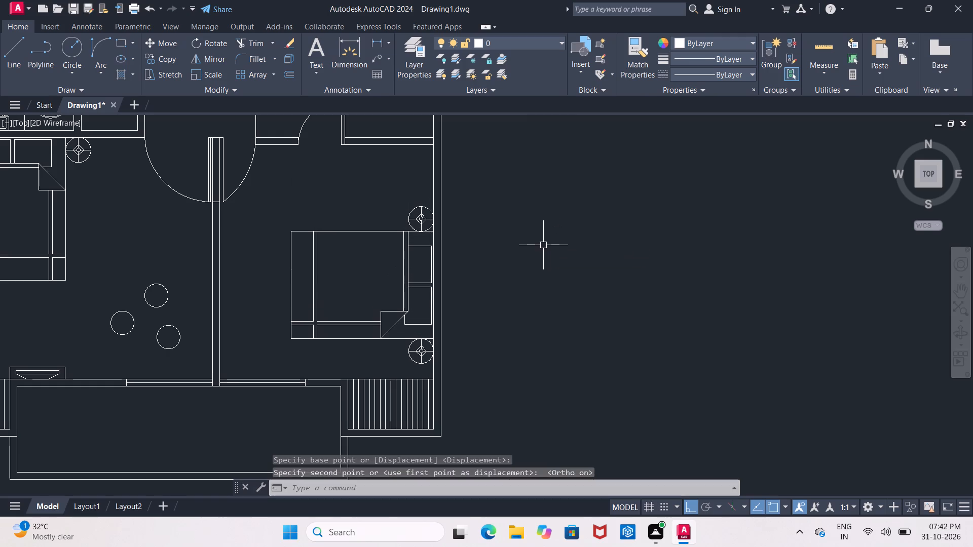
Draw a small table outline in the right bedroom's upper-right corner, starting about 11 1/2" from the right wall and ending past it.
middle_drag(541, 215, 476, 349)
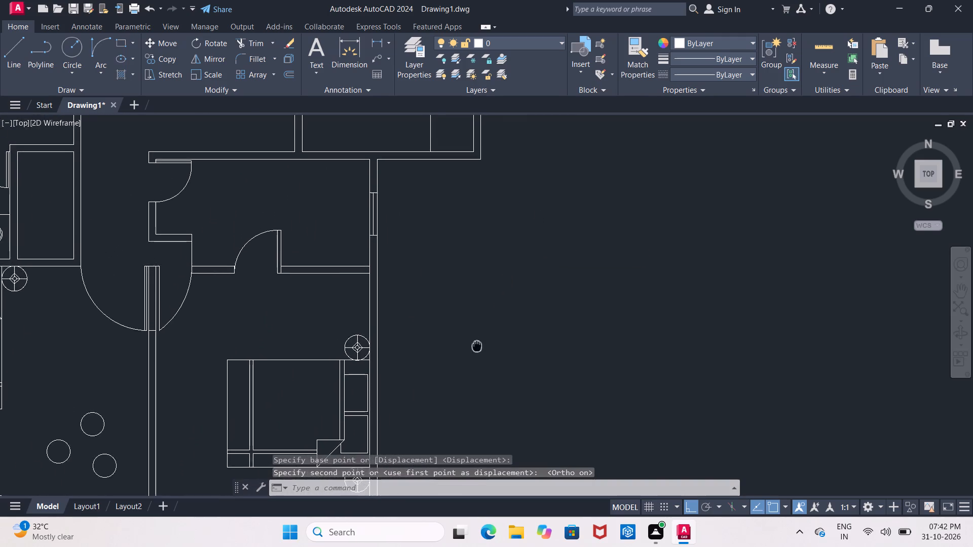
middle_drag(476, 349, 419, 334)
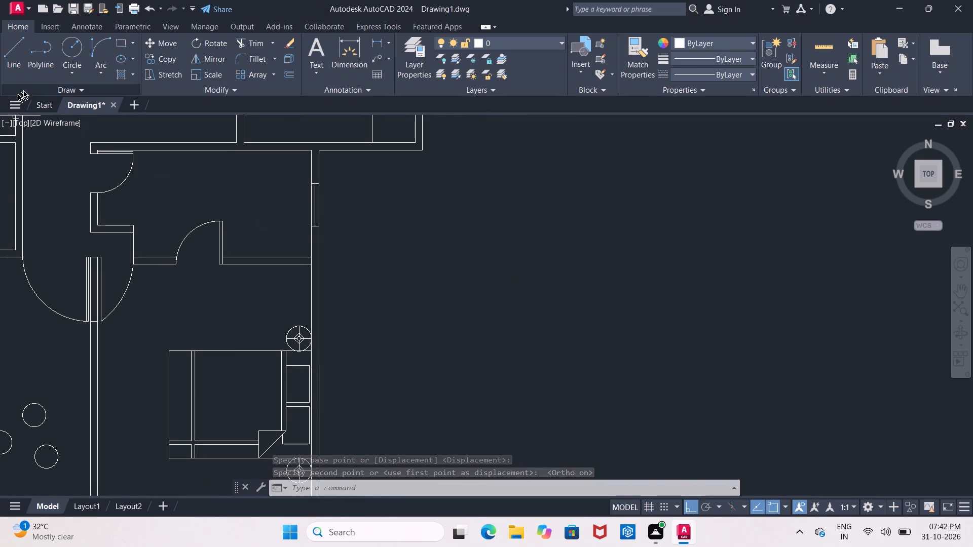
click(23, 47)
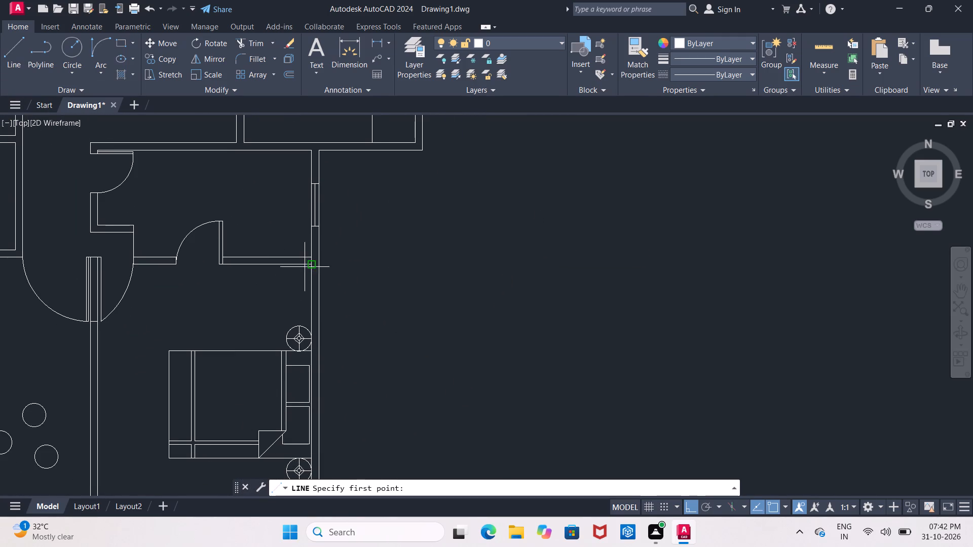
scroll(305, 267, up, 3)
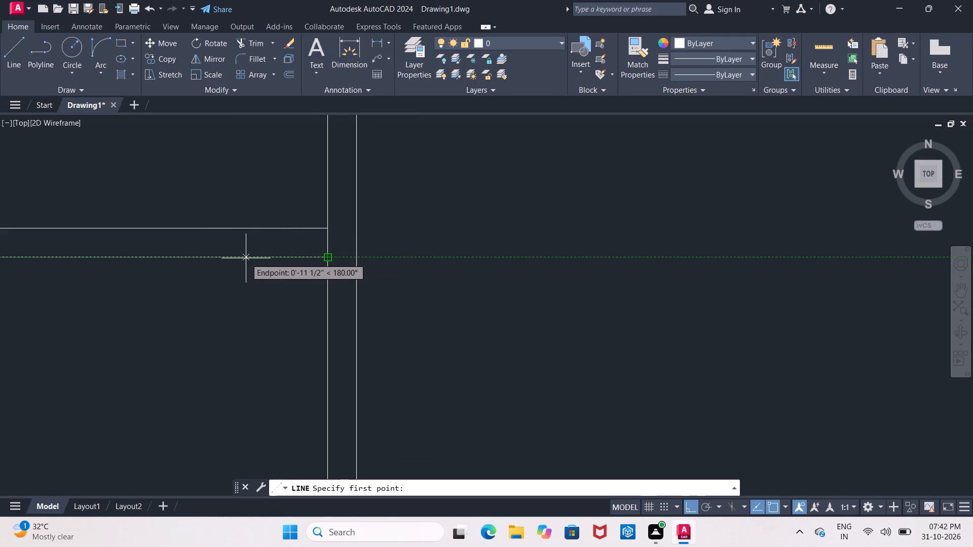
click(246, 258)
middle_drag(261, 348, 266, 280)
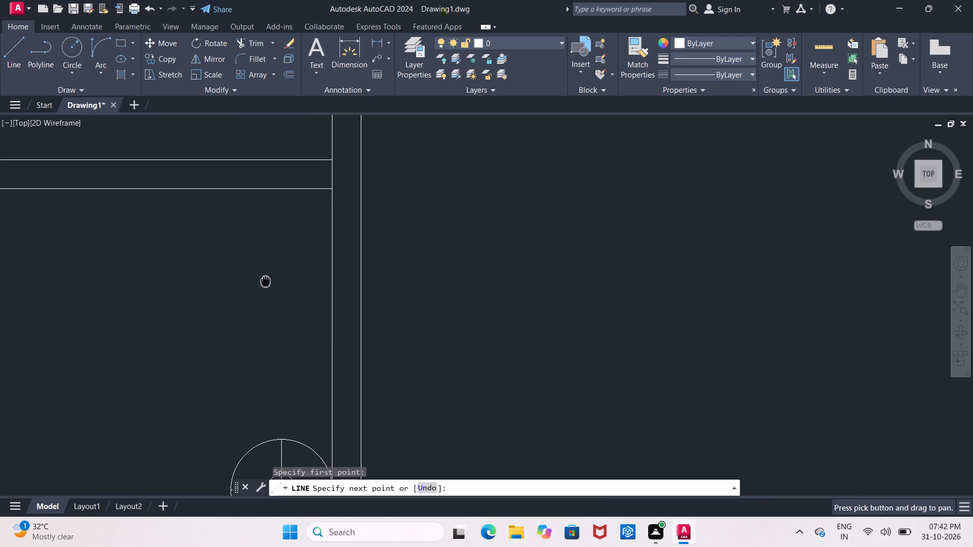
click(272, 333)
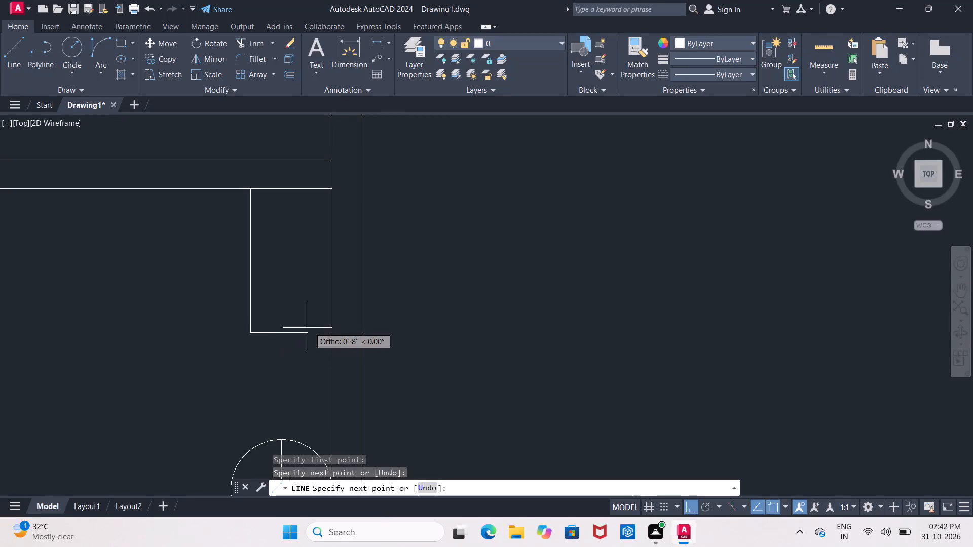
click(375, 331)
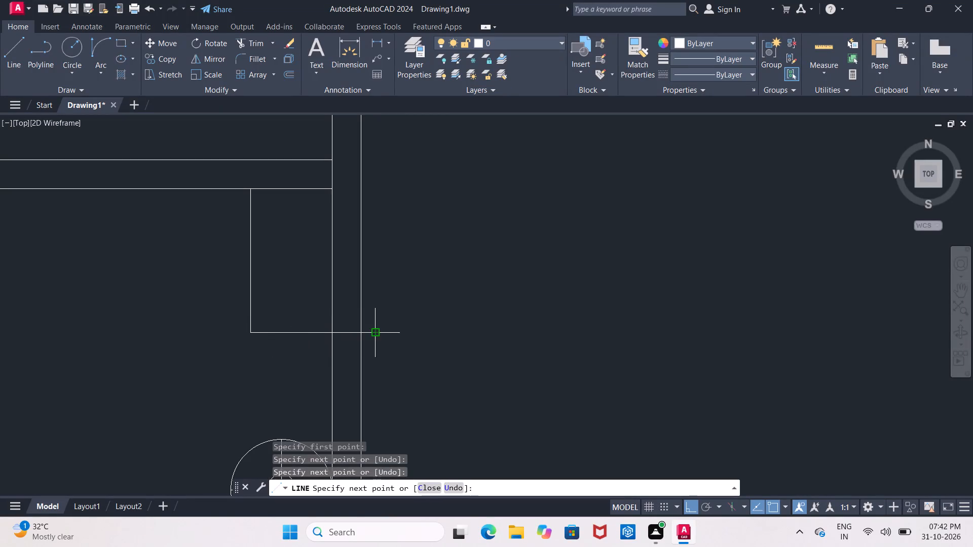
key(Escape)
Trim the table's lower edge where it crosses the right wall, back to the wall's inner face.
key(t)
key(r)
key(space)
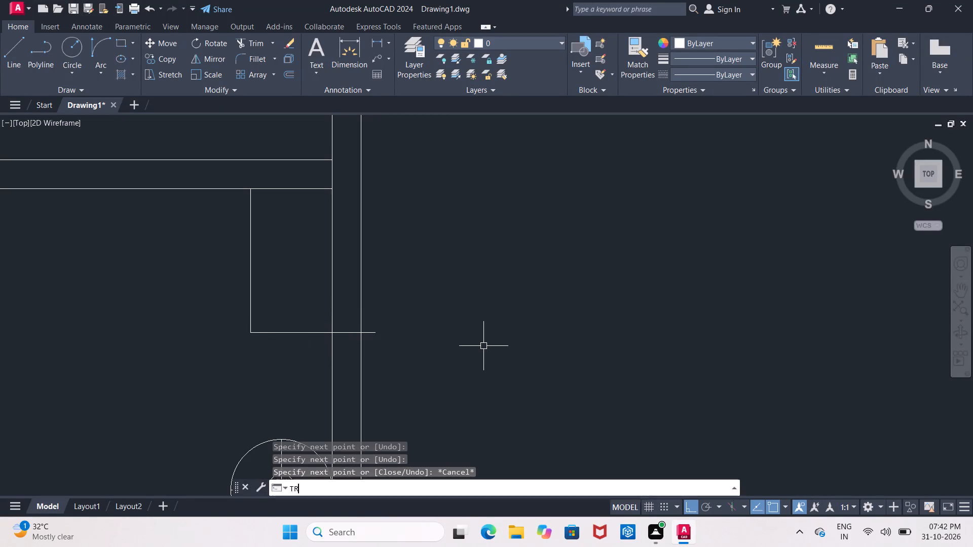
key(space)
click(374, 333)
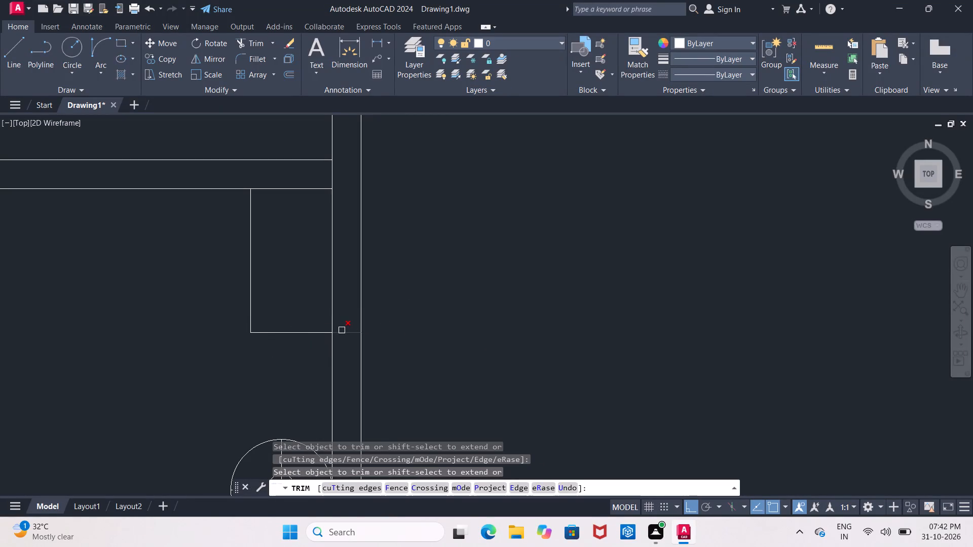
click(342, 331)
middle_drag(183, 339, 264, 347)
scroll(264, 347, down, 1)
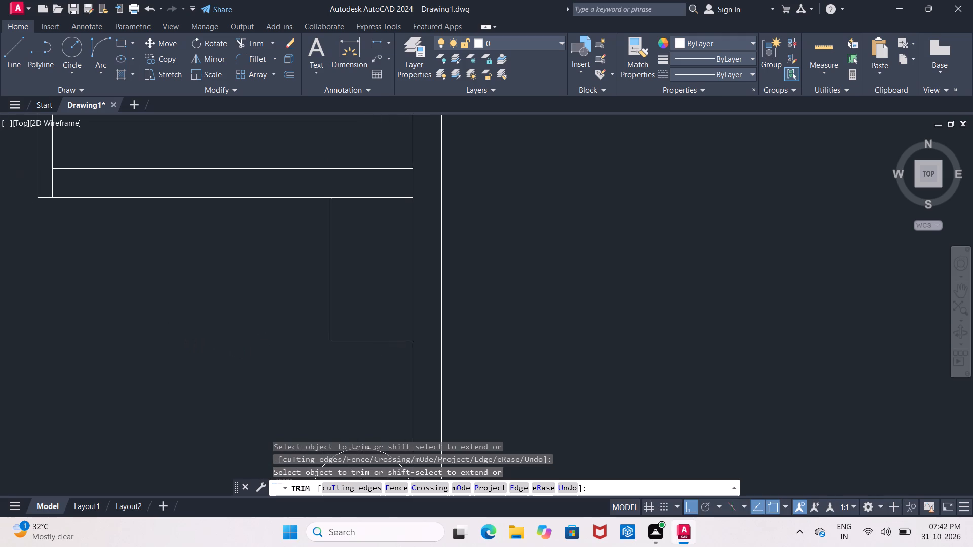
scroll(265, 343, down, 3)
middle_drag(254, 336, 447, 293)
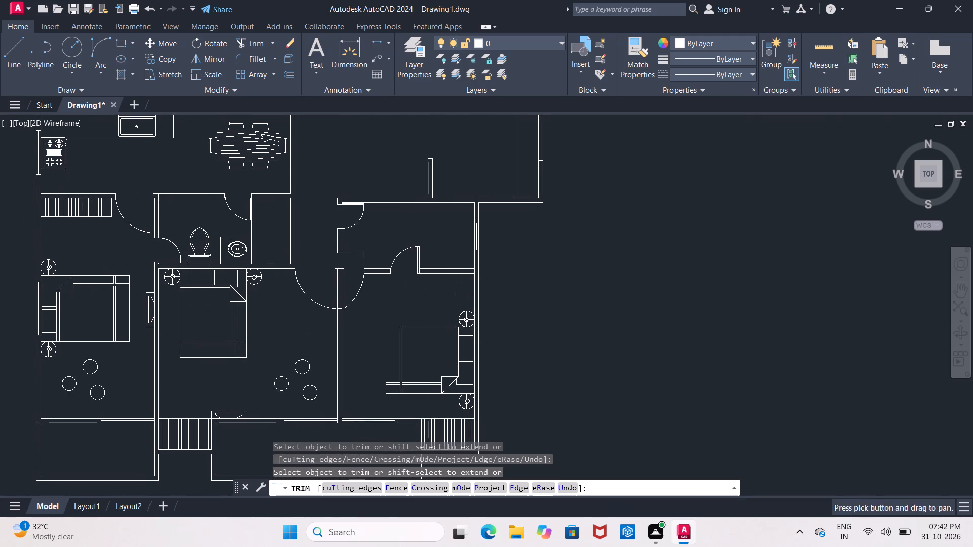
key(Escape)
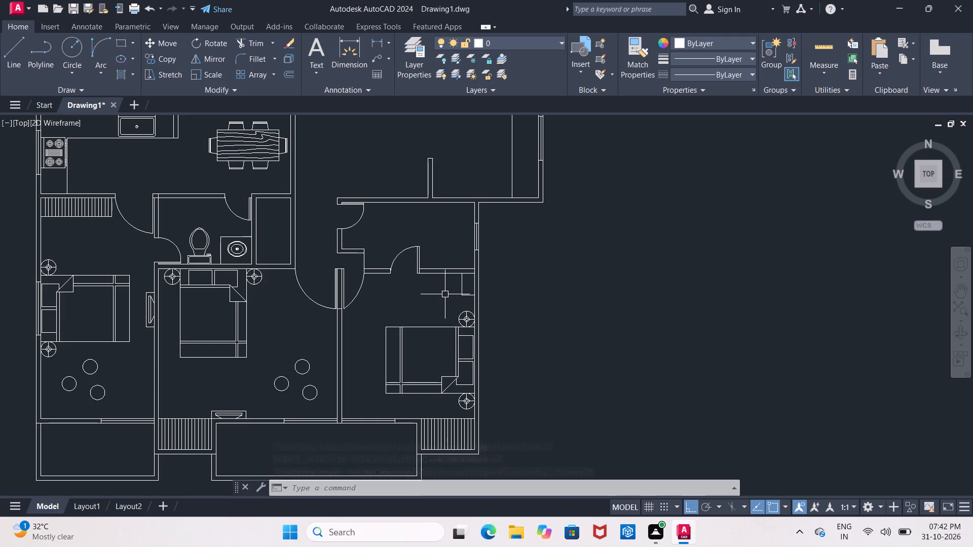
key(Escape)
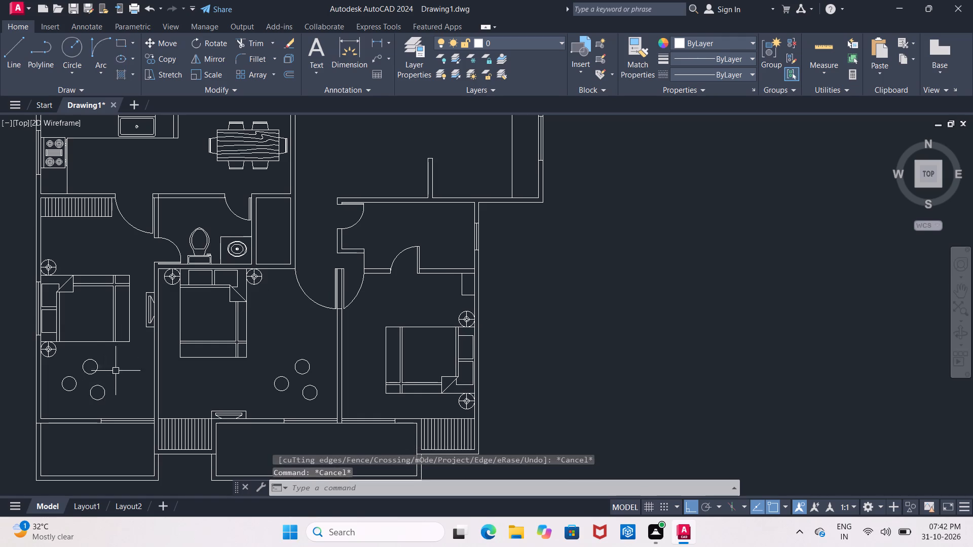
Draw a small circular stool just left of the corner table in the right bedroom.
click(80, 47)
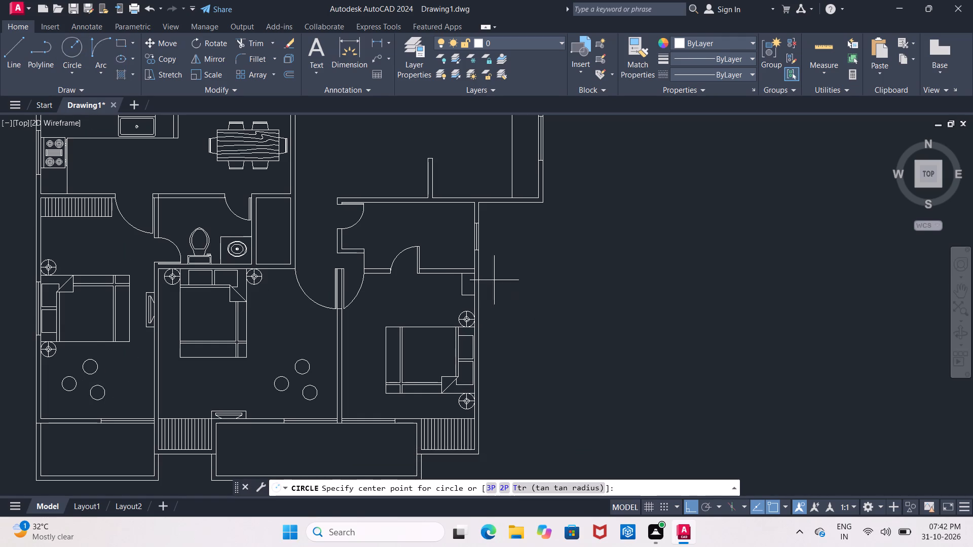
scroll(470, 278, up, 4)
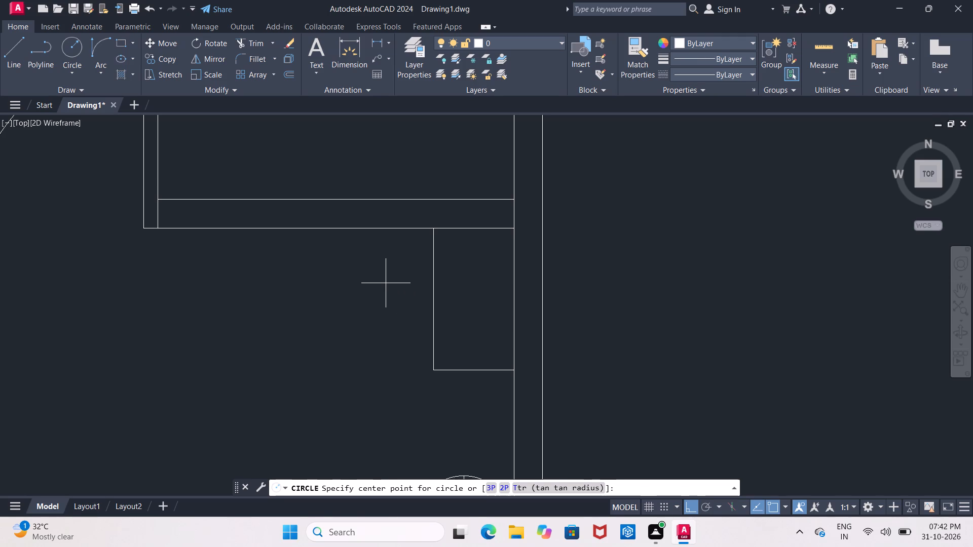
click(388, 272)
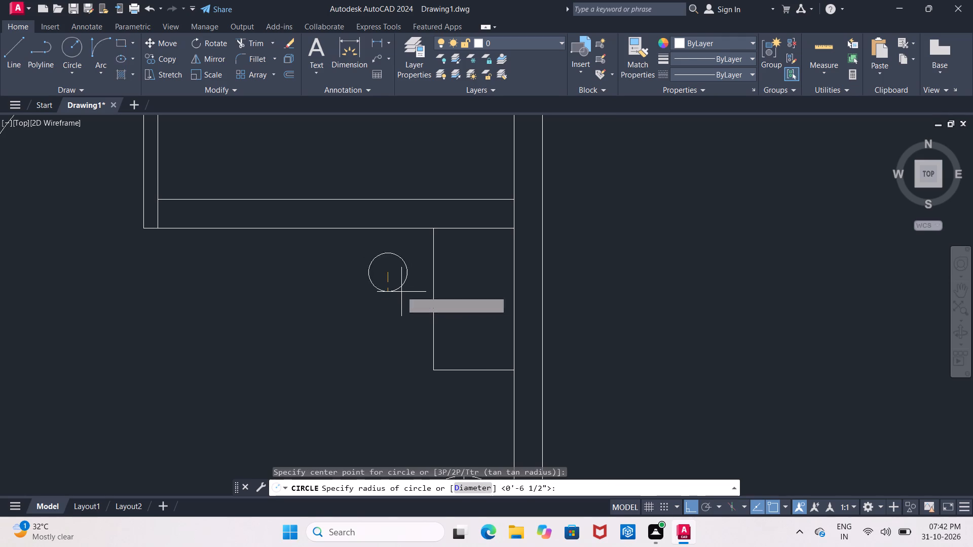
click(400, 287)
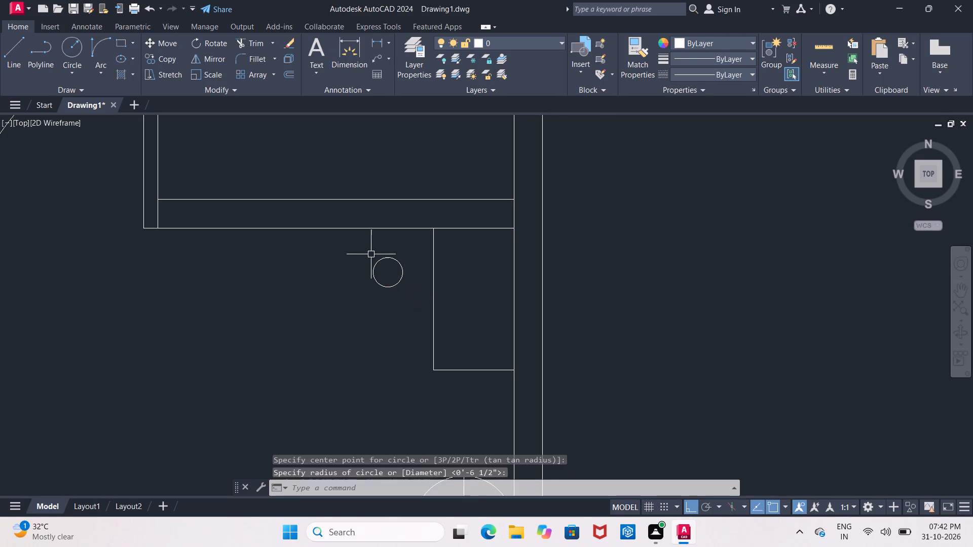
Move the circular stool slightly down and right with Ortho off, placing it close beside the corner table's left edge.
click(365, 251)
click(415, 296)
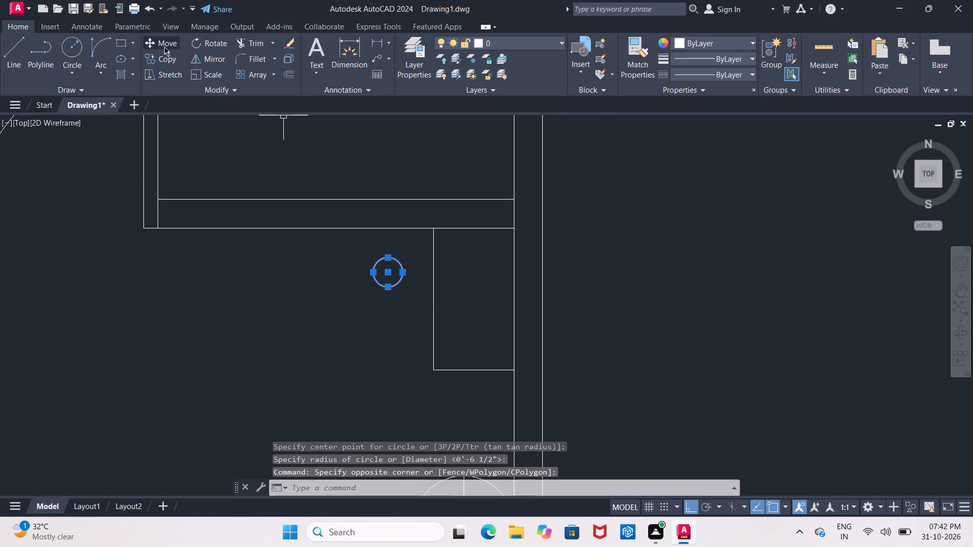
click(164, 46)
drag(320, 319, 320, 329)
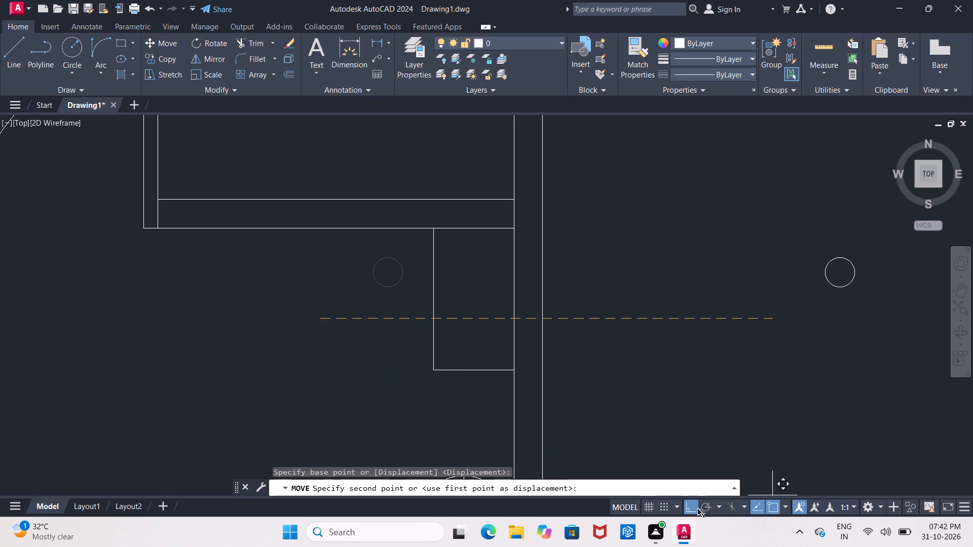
click(694, 507)
click(344, 344)
scroll(344, 348, down, 2)
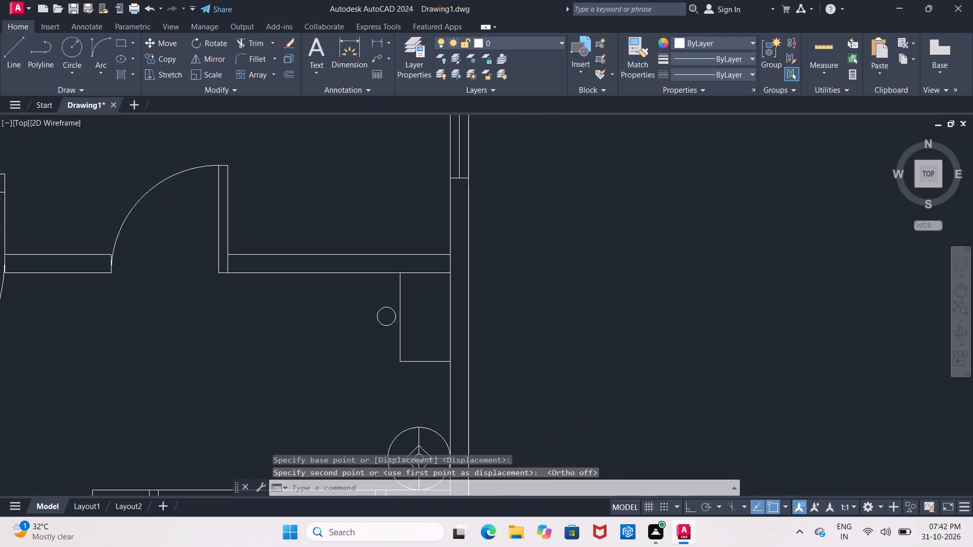
key(Escape)
scroll(332, 355, down, 2)
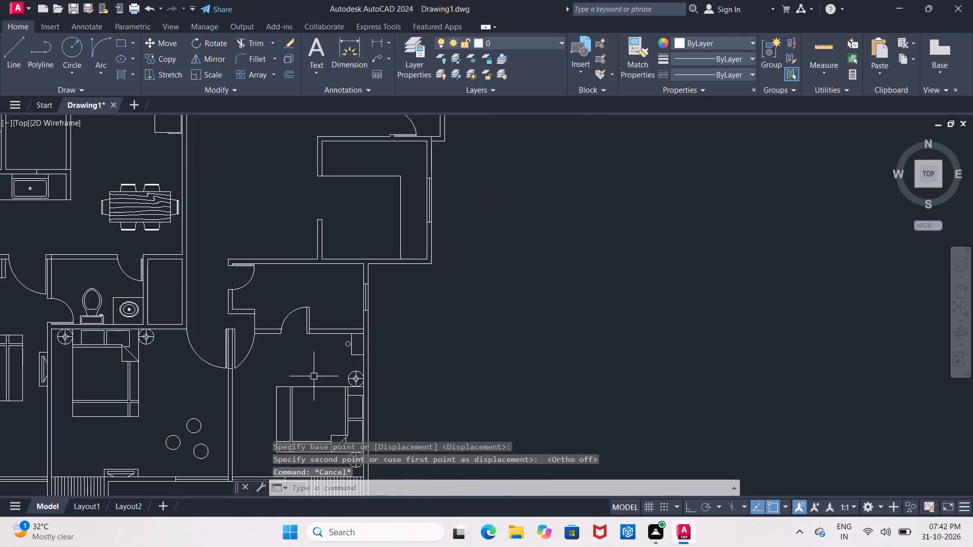
middle_drag(313, 376, 365, 285)
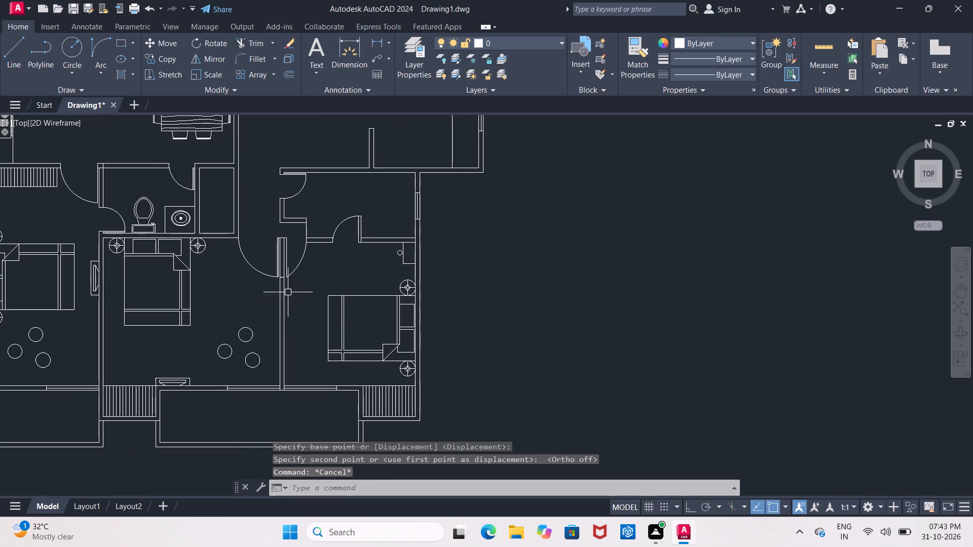
Erase the small circular stool beside the corner table in the right bedroom.
scroll(399, 250, up, 4)
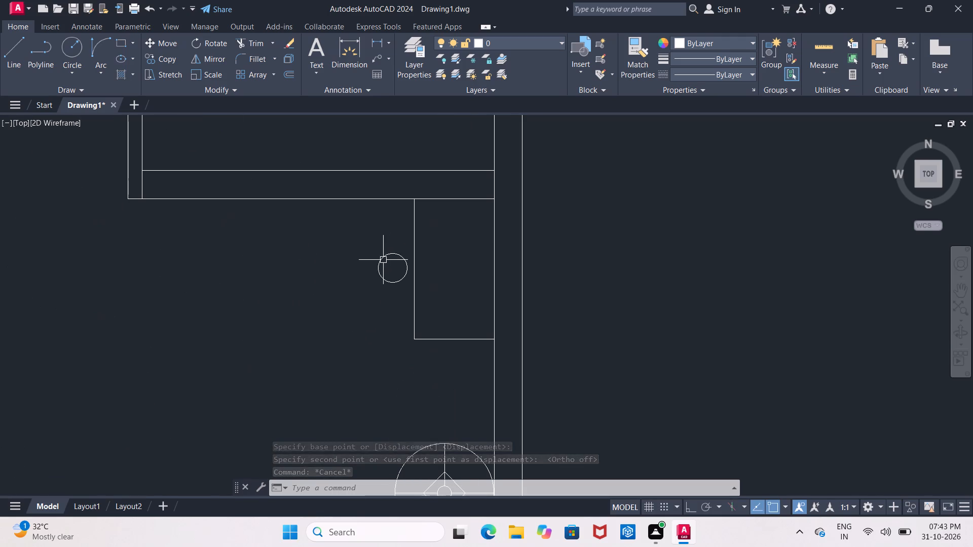
click(383, 260)
key(Delete)
Copy the upper circular seat from the middle bedroom's group of three to just left of the right bedroom's corner table.
scroll(385, 281, down, 4)
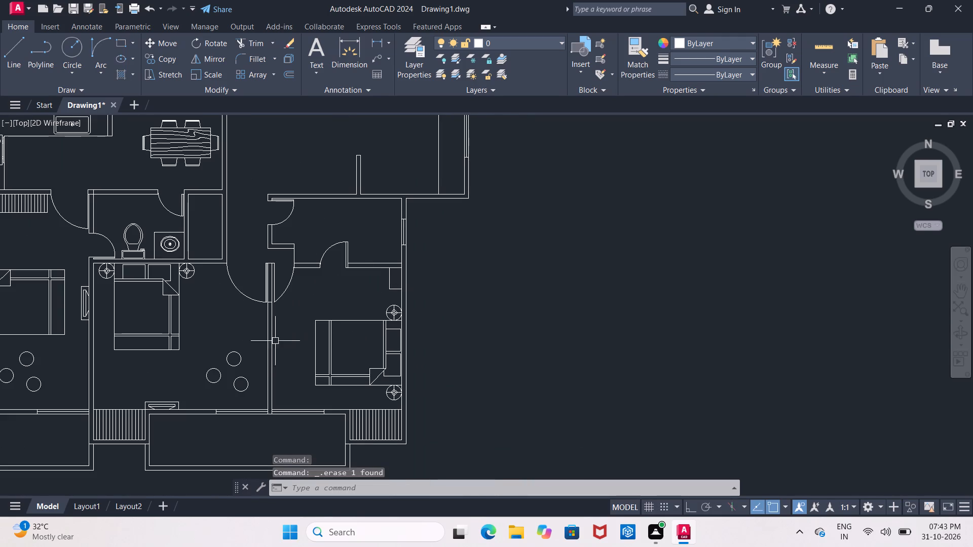
click(238, 356)
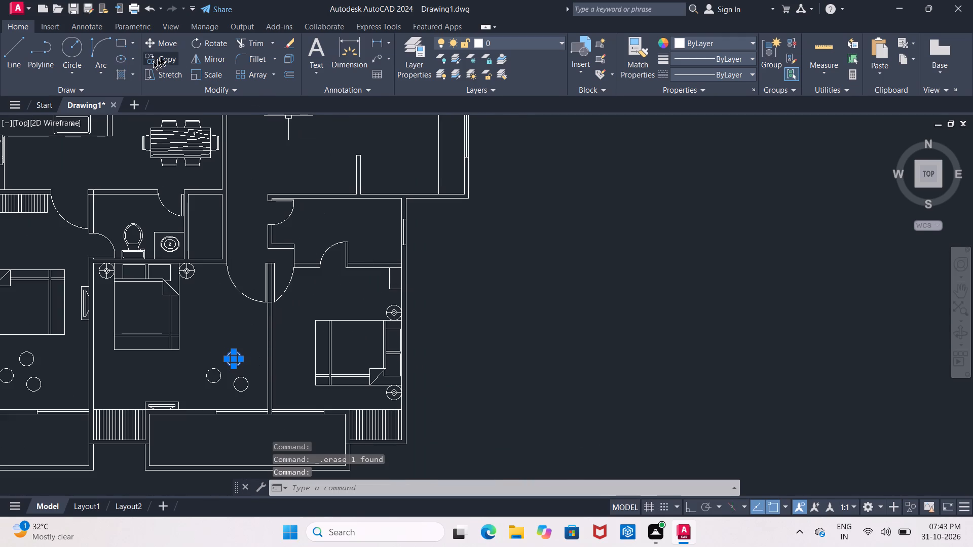
click(162, 56)
scroll(229, 353, up, 3)
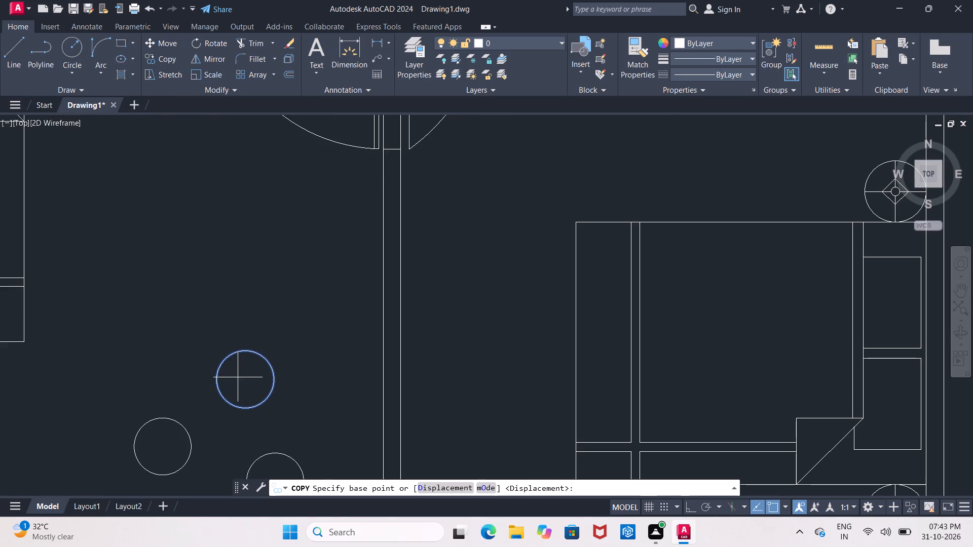
click(245, 380)
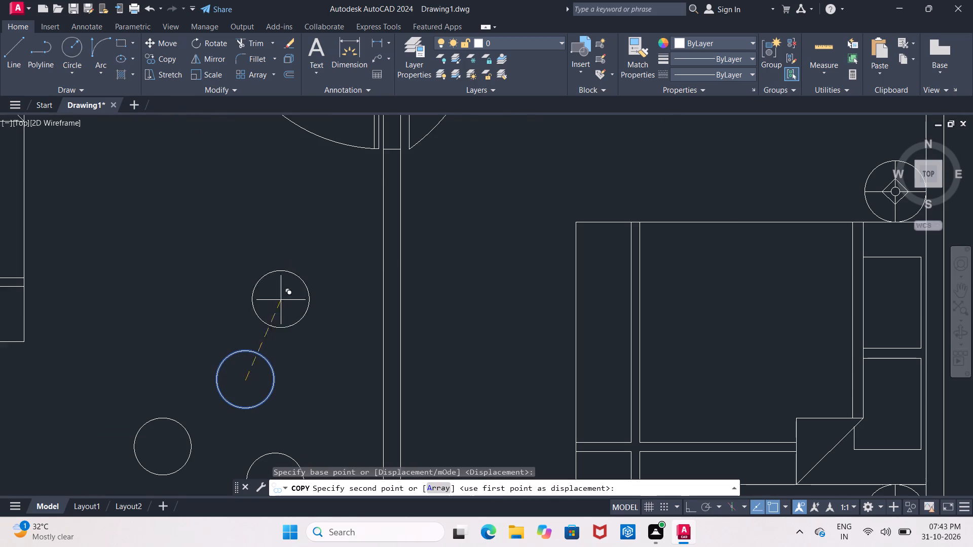
scroll(441, 276, down, 3)
middle_drag(516, 202, 355, 304)
scroll(369, 324, up, 3)
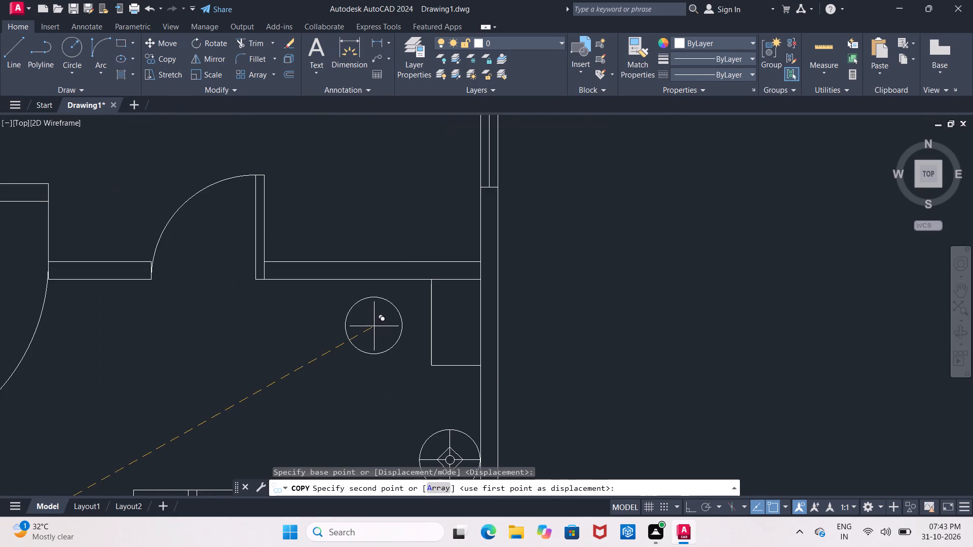
click(396, 327)
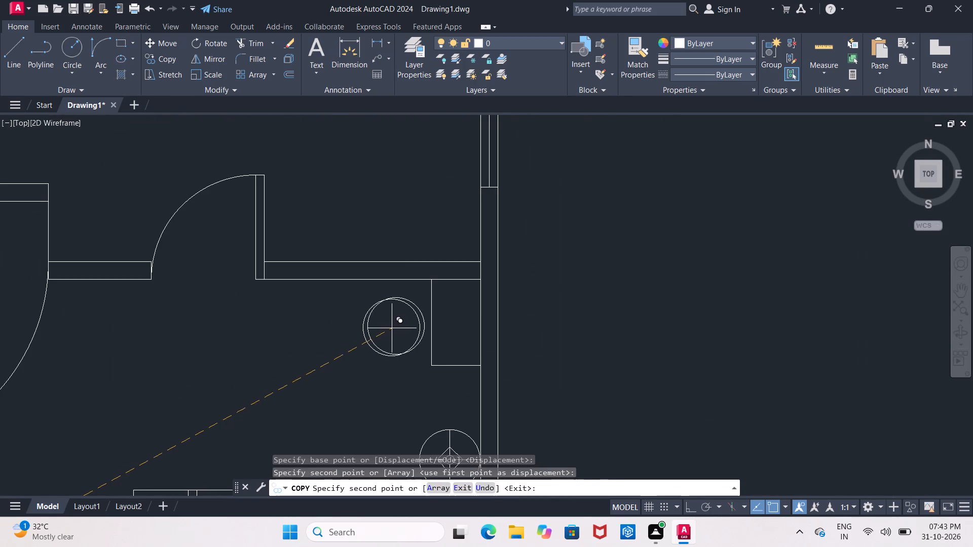
key(Escape)
Copy the oval washbasin from the middle bathroom into the right bathroom's left nook, just below the entrance door.
scroll(341, 326, down, 3)
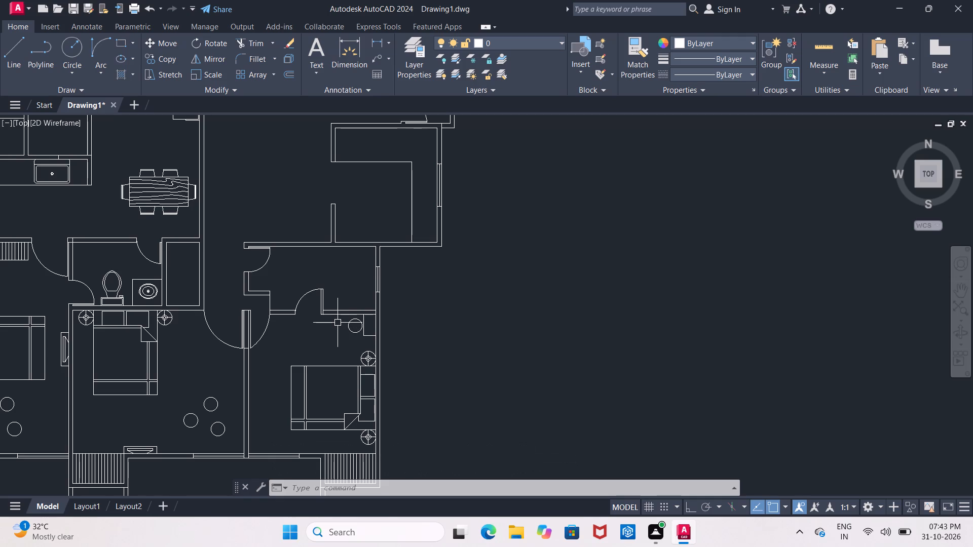
middle_drag(282, 292, 312, 311)
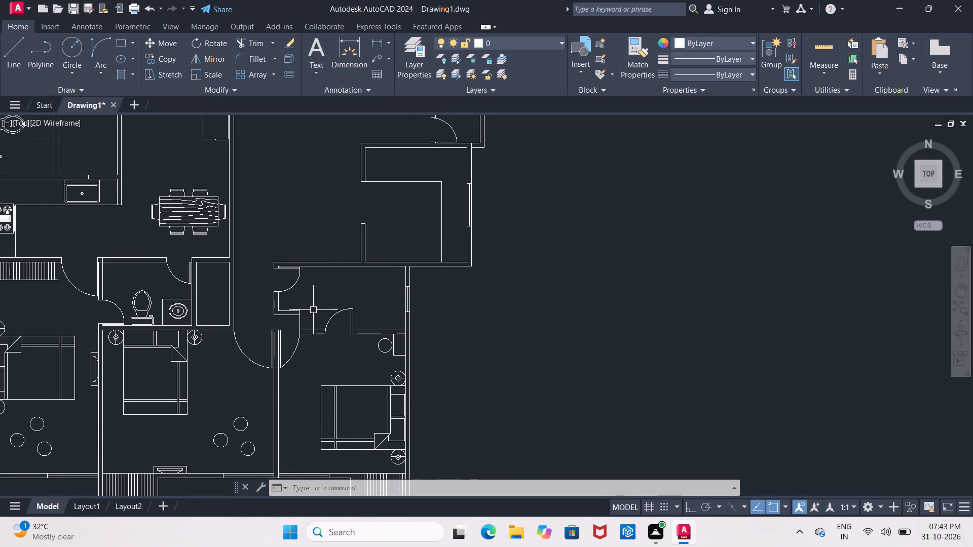
scroll(176, 305, up, 1)
click(176, 305)
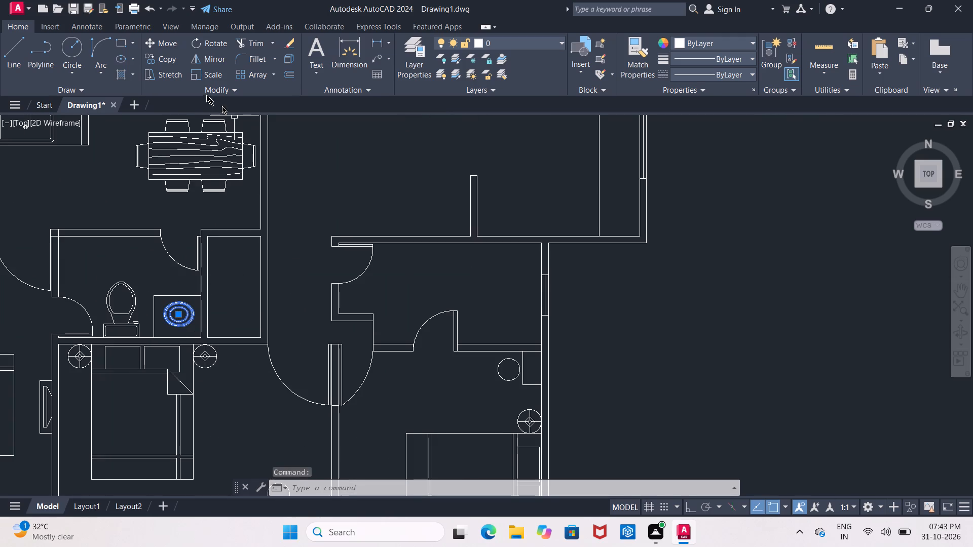
click(160, 53)
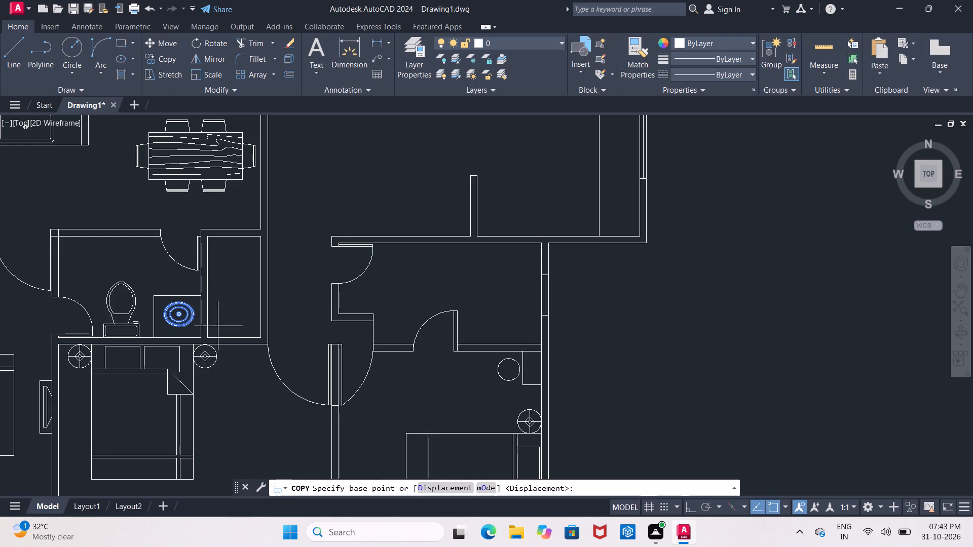
click(175, 314)
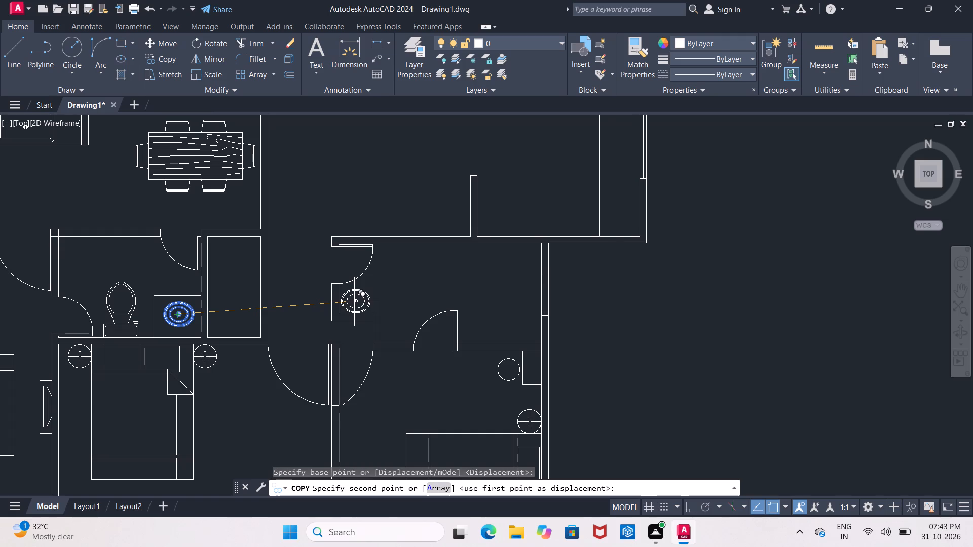
click(354, 301)
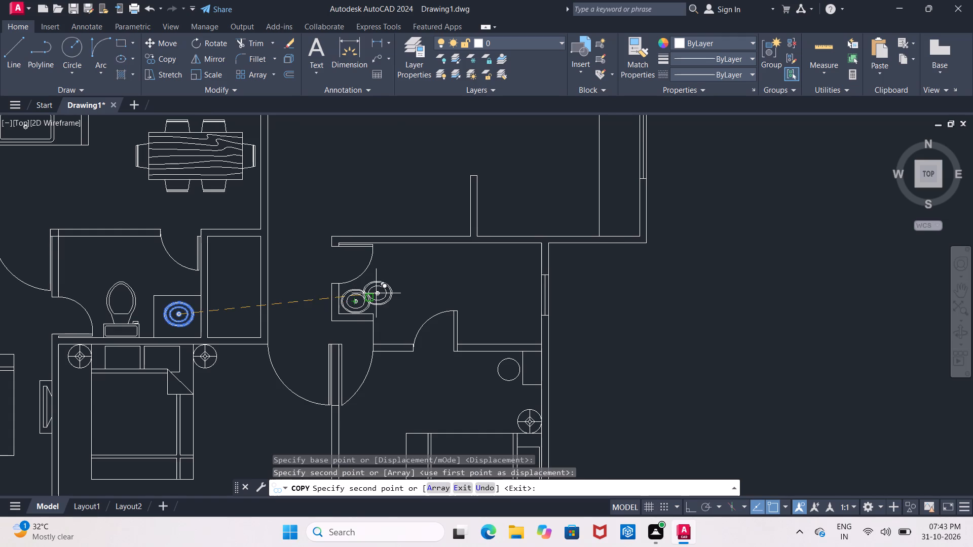
key(Escape)
Copy the middle bathroom's toilet about 19' horizontally into the right bathroom with Ortho on, near its right wall.
click(113, 287)
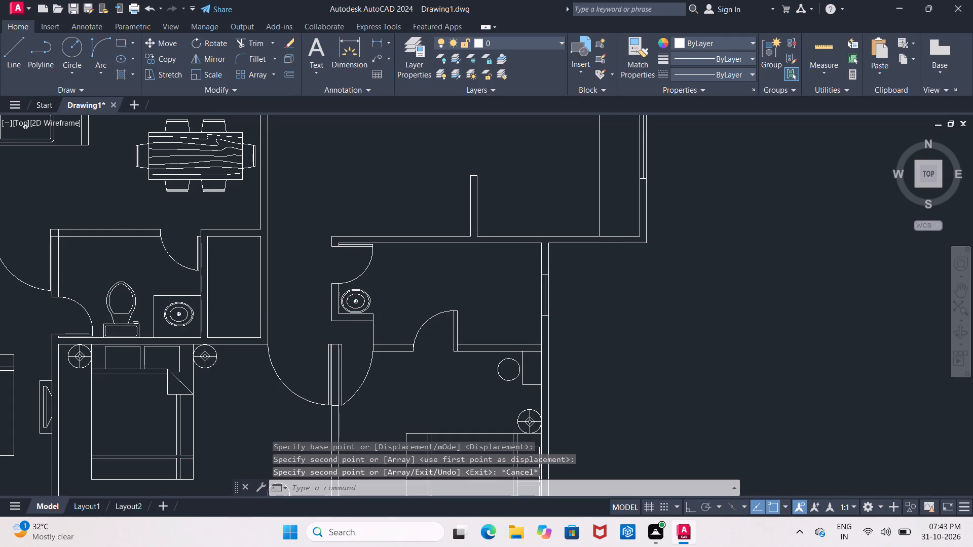
click(171, 60)
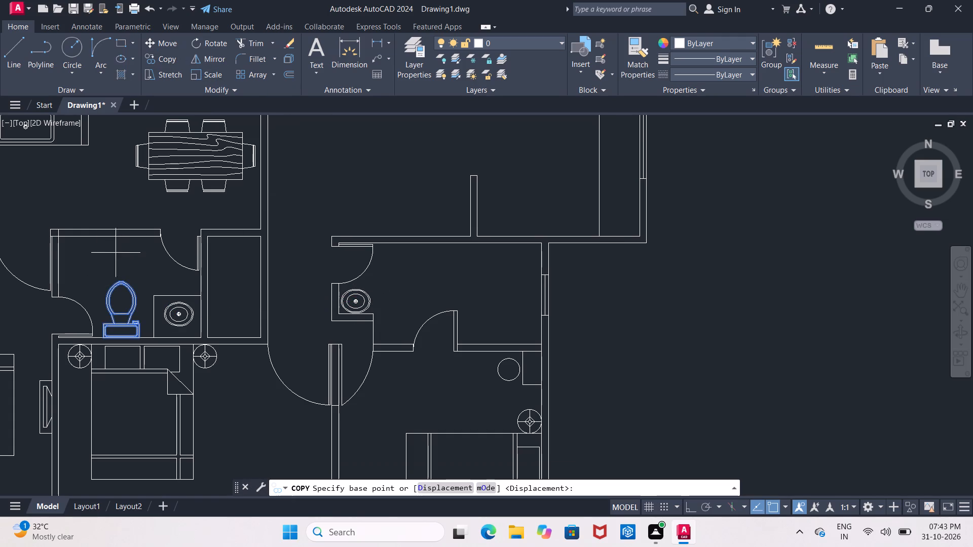
click(108, 265)
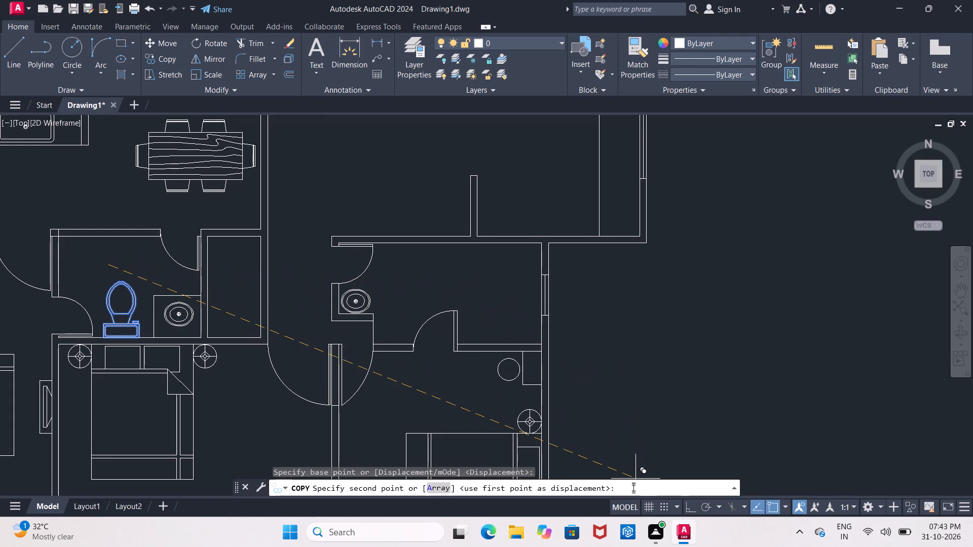
click(689, 505)
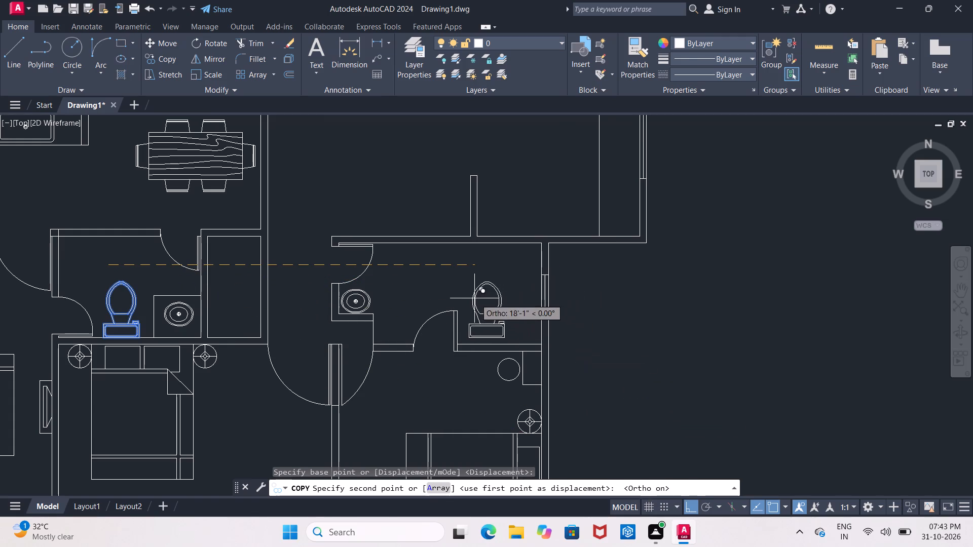
click(499, 312)
key(Escape)
Move the right bathroom's toilet straight down so its tank sits against the lower wall.
scroll(521, 346, up, 1)
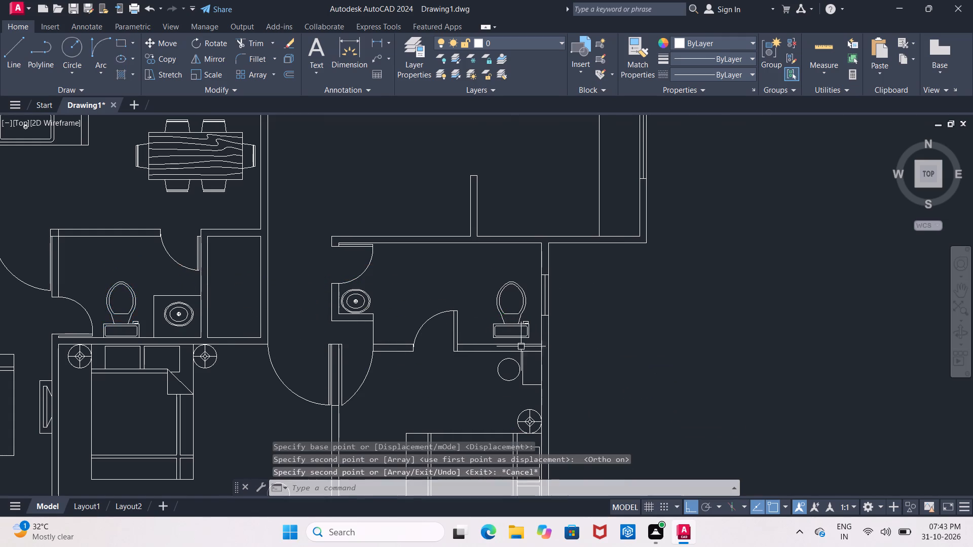
middle_drag(518, 339, 409, 319)
scroll(408, 317, up, 1)
click(391, 307)
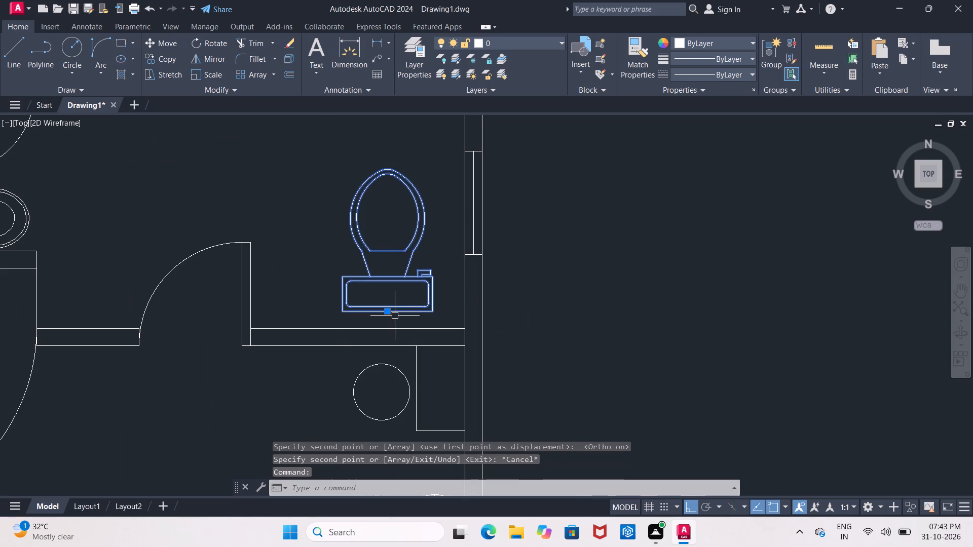
drag(170, 41, 170, 63)
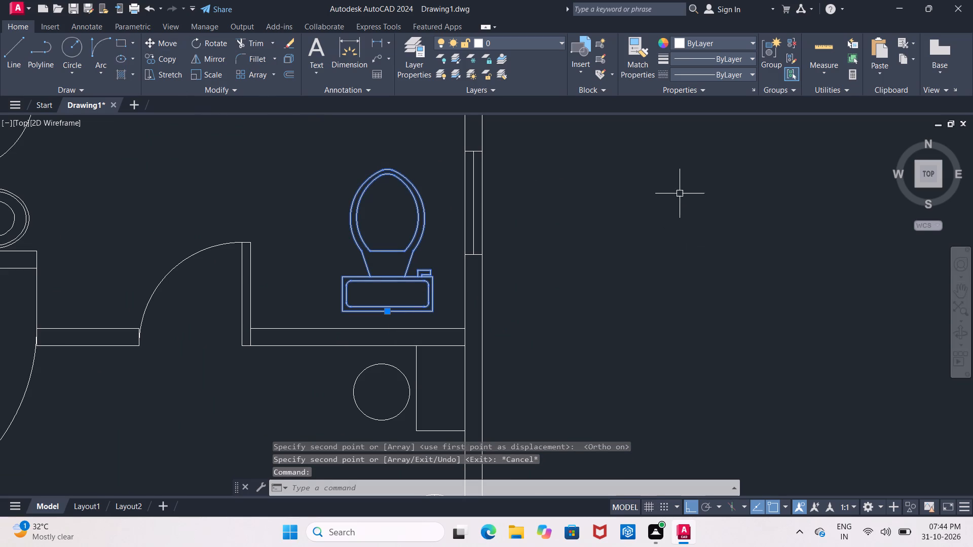
click(679, 192)
click(697, 290)
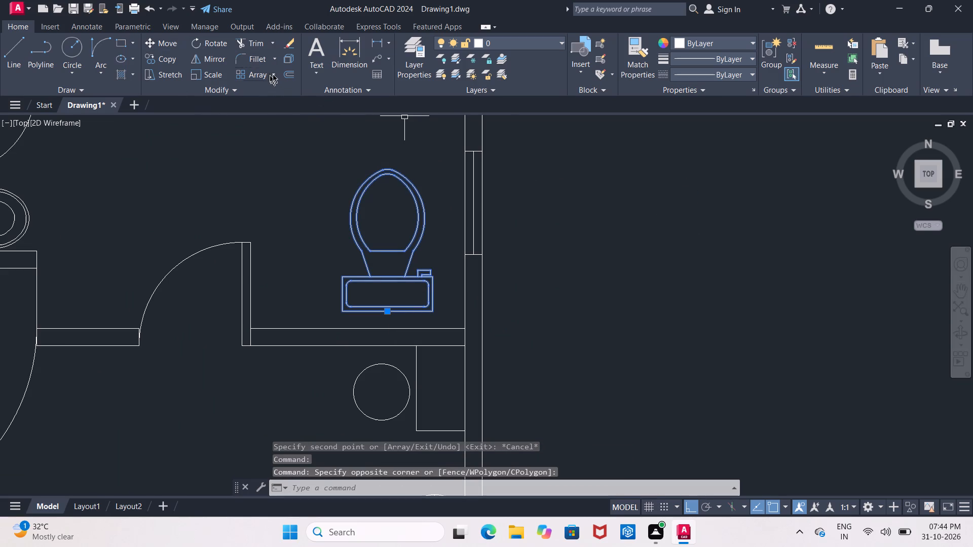
click(171, 45)
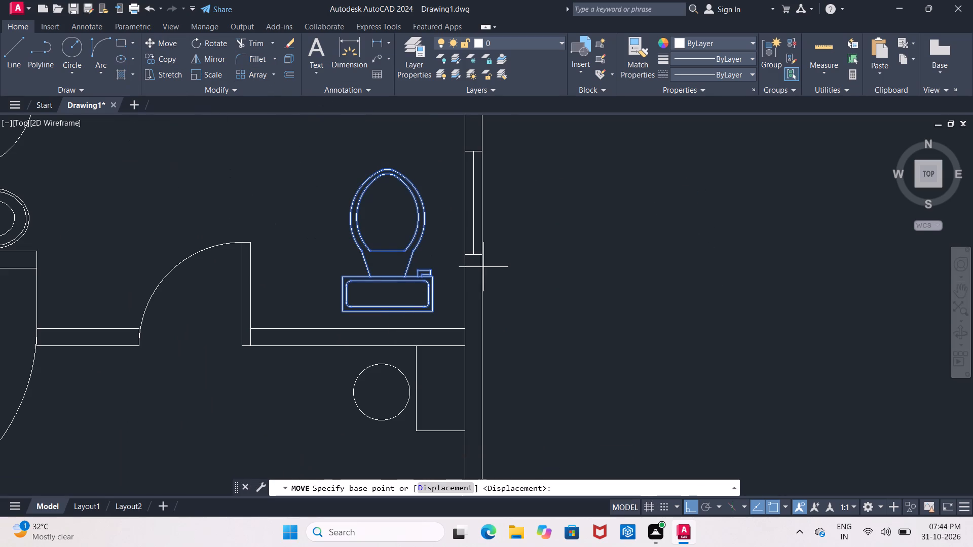
click(564, 210)
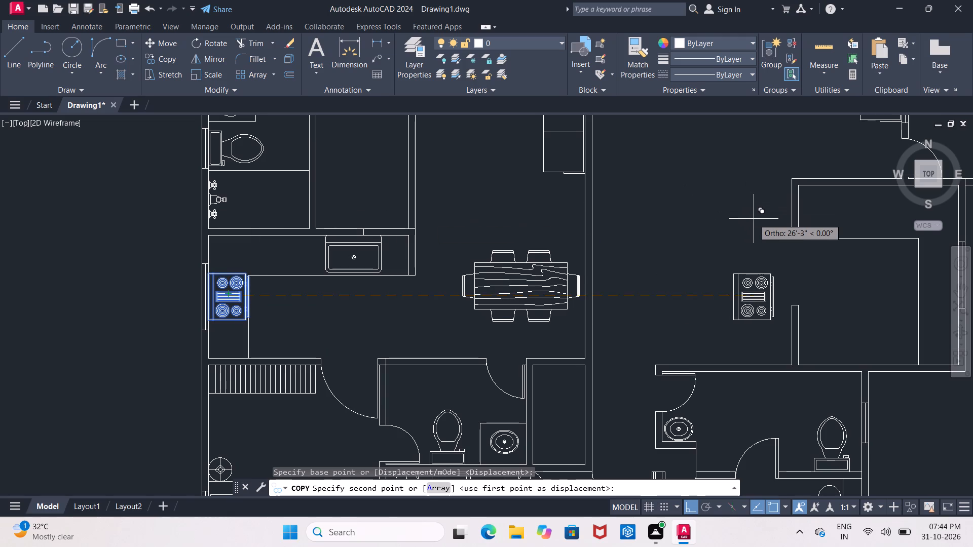
Copy the four-burner stove from the left kitchen to the open floor of the right kitchen with Ortho off.
middle_drag(754, 219, 479, 235)
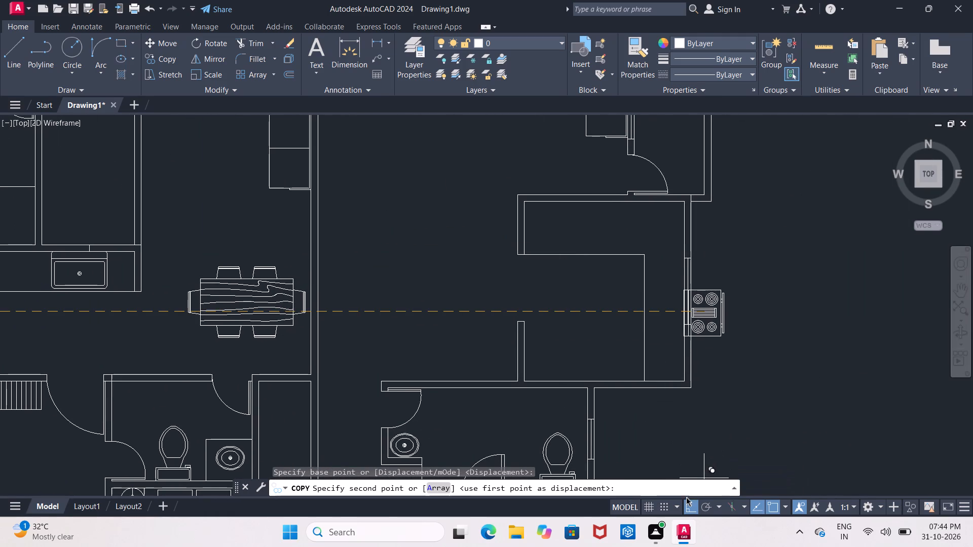
click(686, 506)
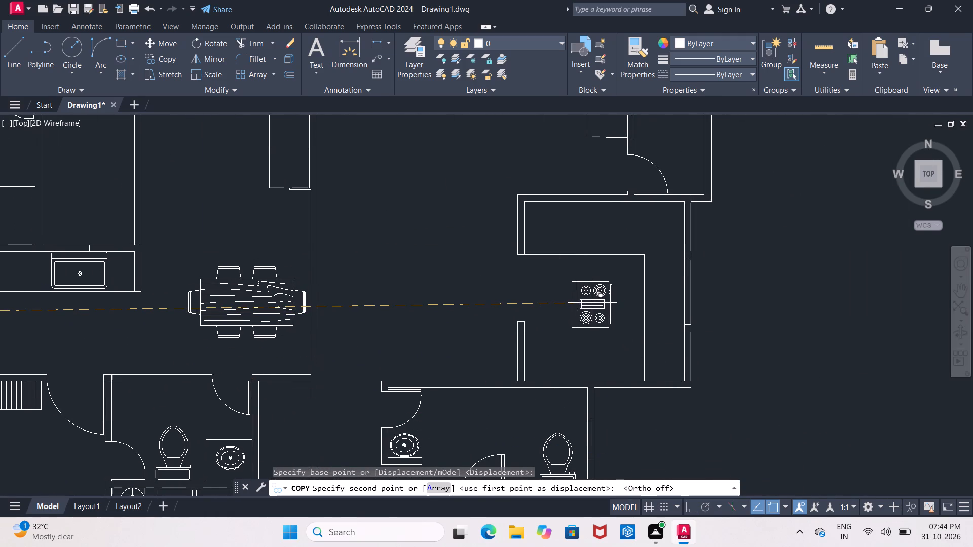
click(592, 303)
key(Escape)
Rotate the right kitchen's stove 270° about its upper-left corner.
click(592, 303)
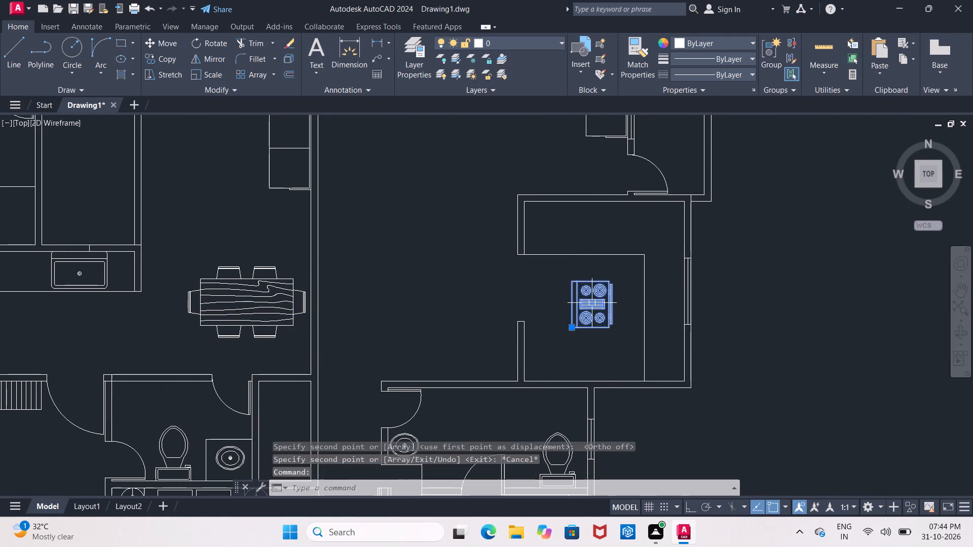
middle_drag(620, 311, 519, 288)
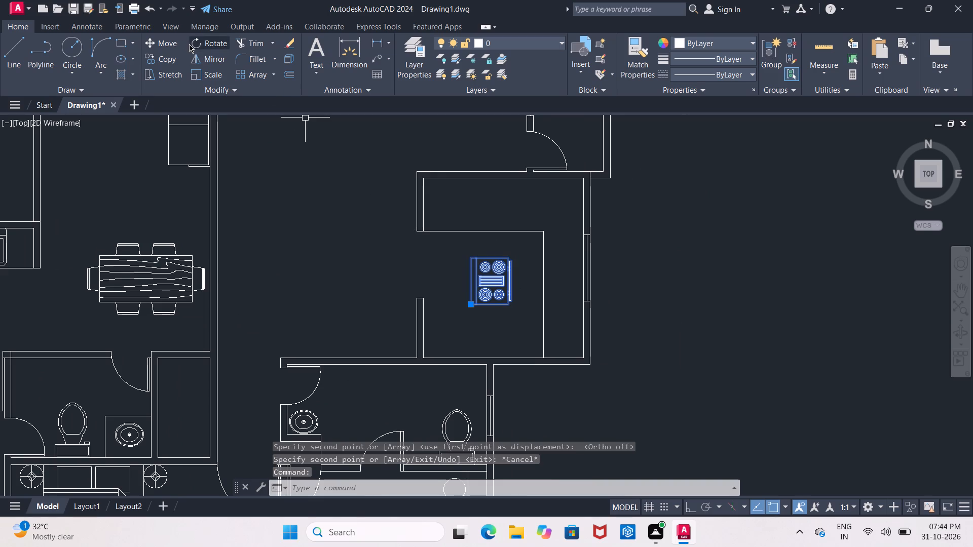
click(200, 43)
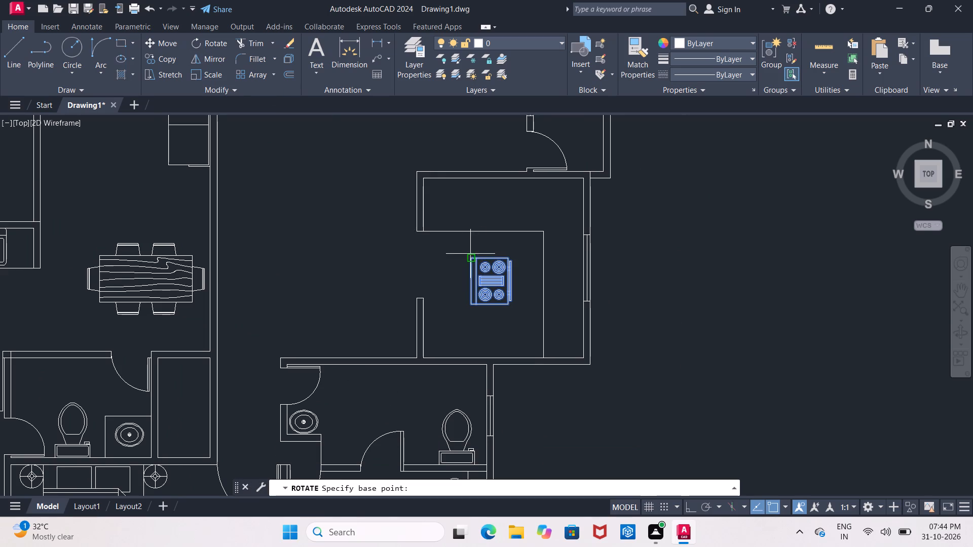
click(469, 255)
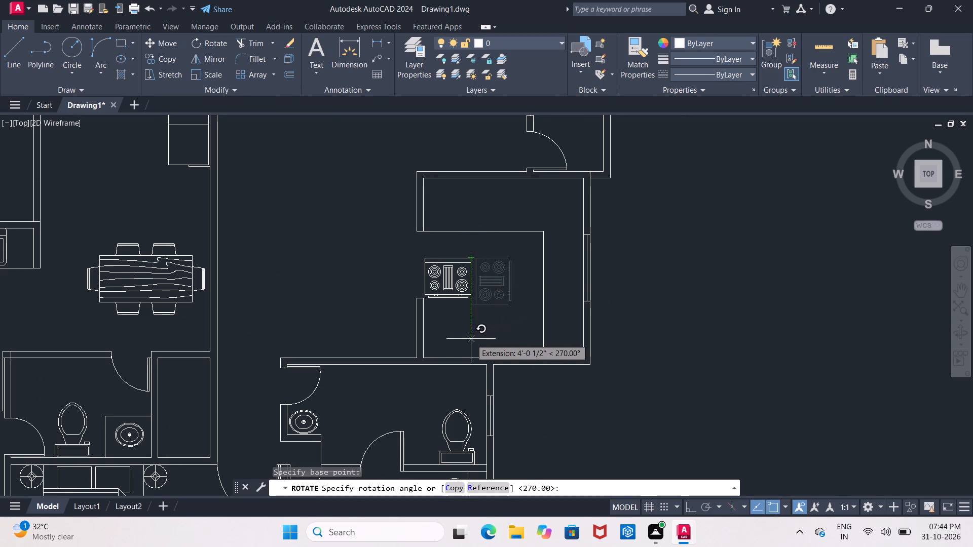
click(470, 339)
Move the right kitchen's stove onto the upper counter with its back edge against the upper wall.
click(440, 264)
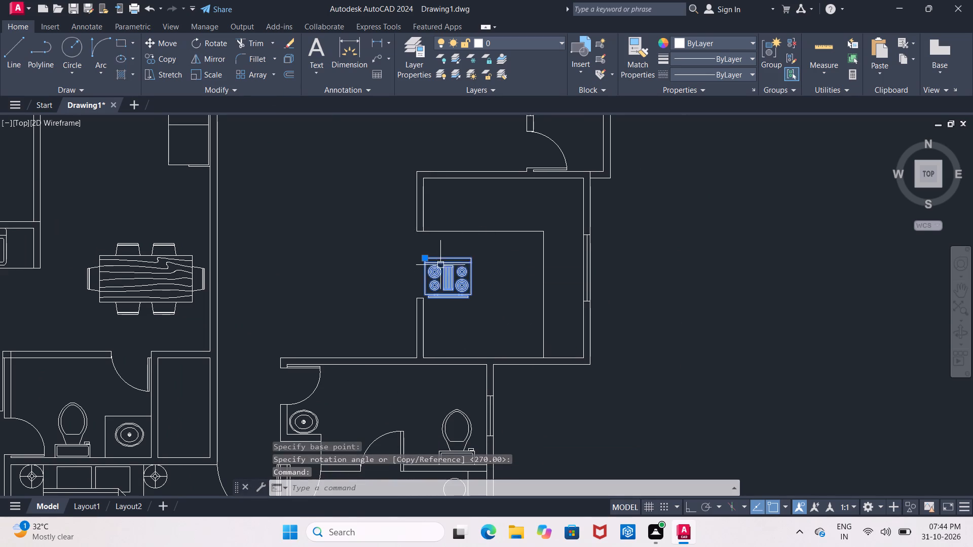
click(170, 46)
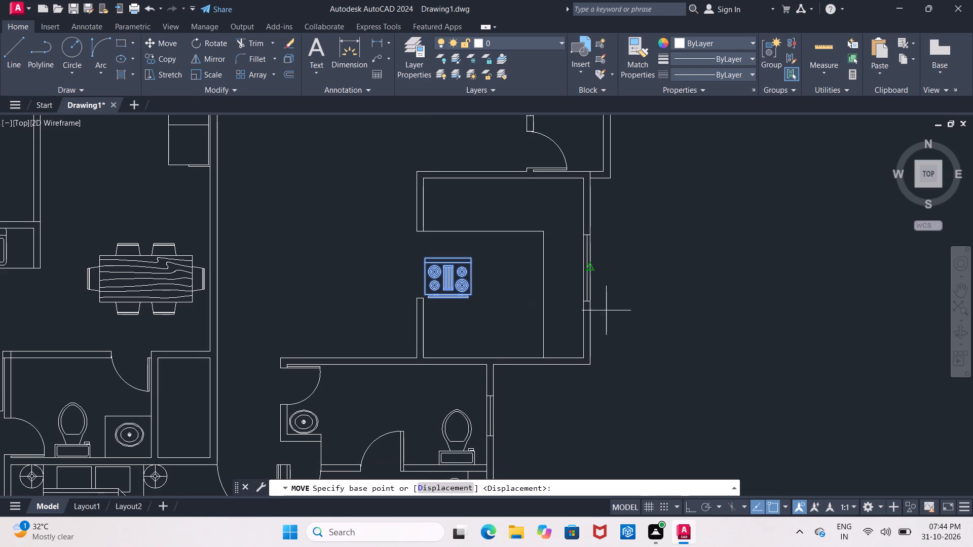
click(677, 318)
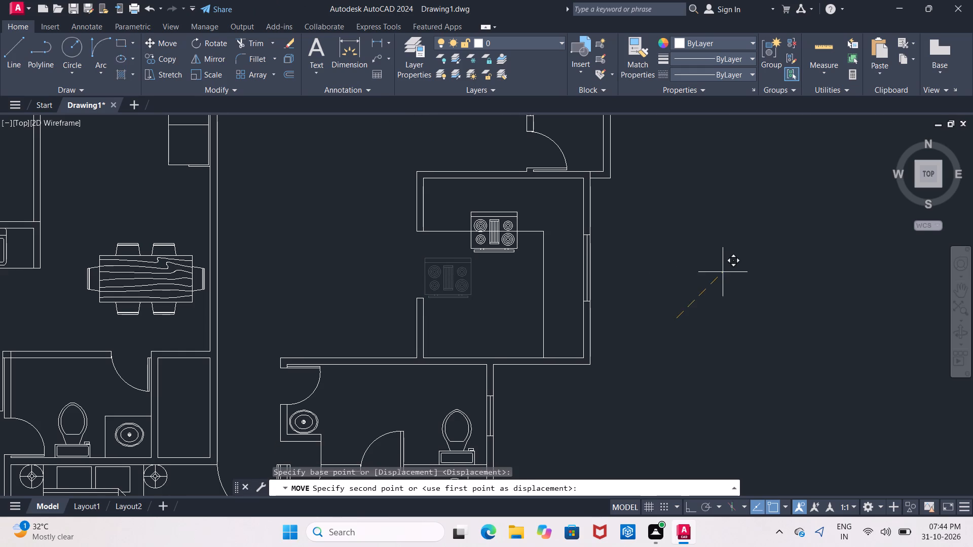
middle_drag(704, 247, 685, 285)
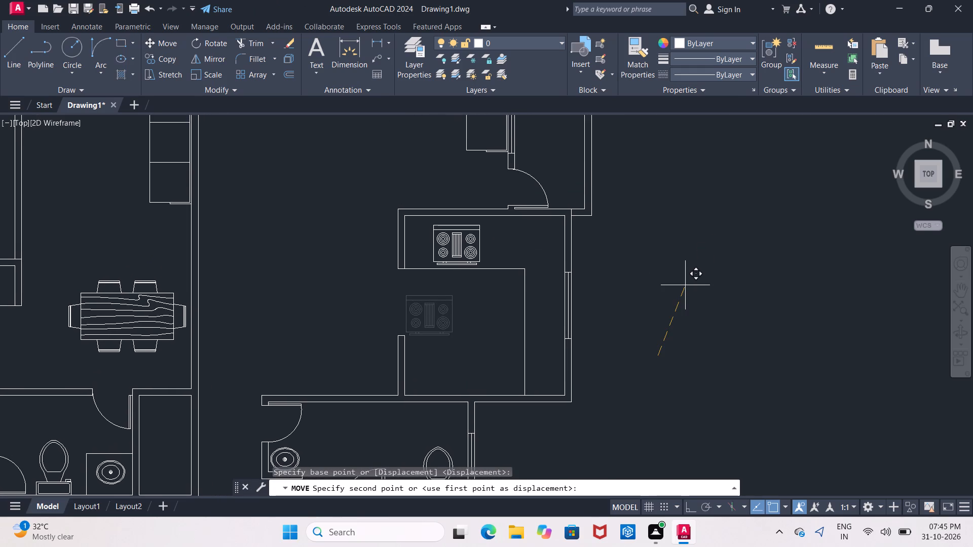
scroll(685, 285, up, 1)
middle_drag(661, 258, 677, 304)
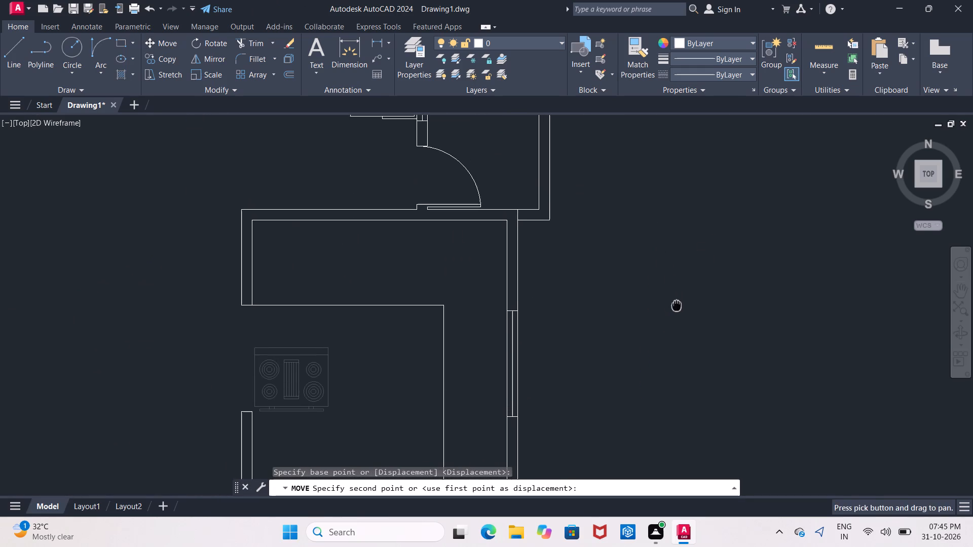
scroll(677, 304, up, 1)
middle_drag(683, 311, 736, 389)
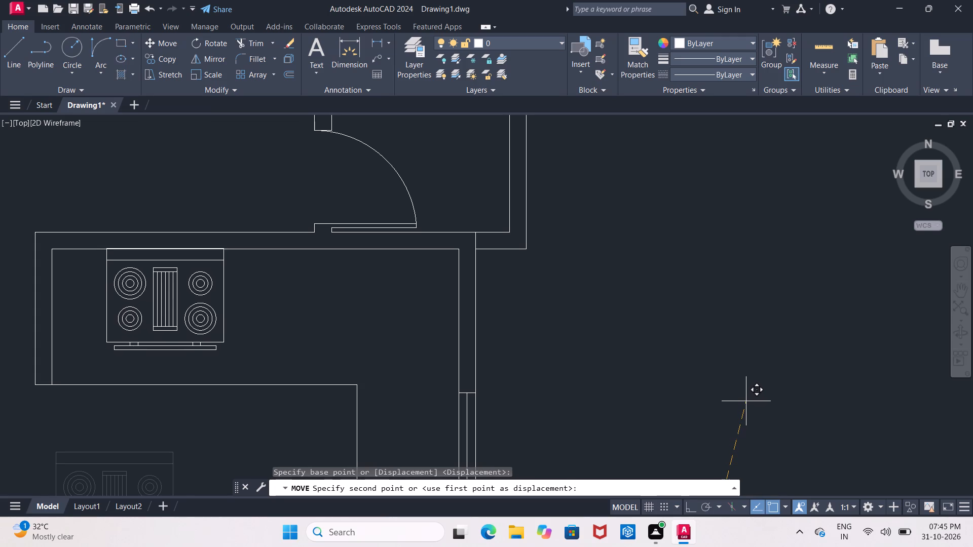
click(746, 402)
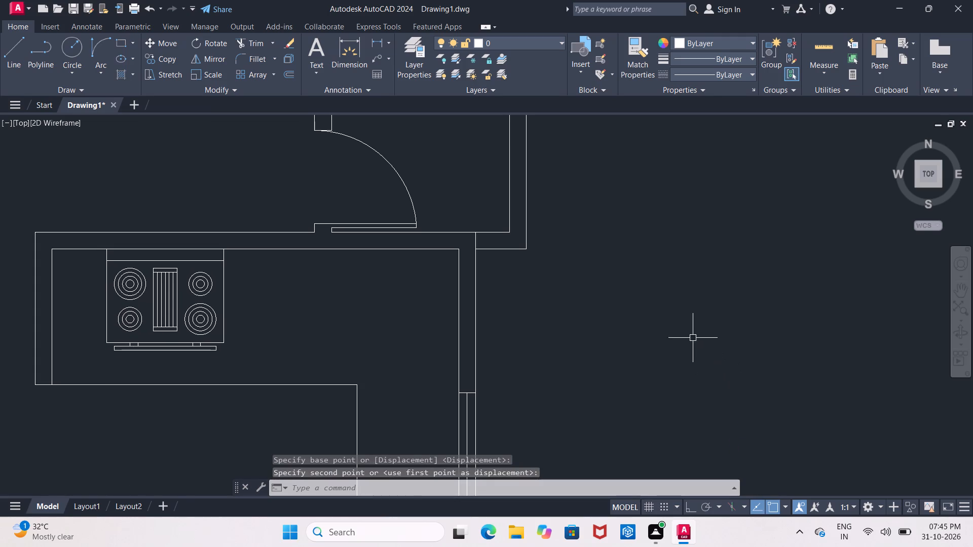
Nudge the right kitchen's stove slightly so its back edge lines up with the upper wall's inner face.
scroll(668, 294, down, 1)
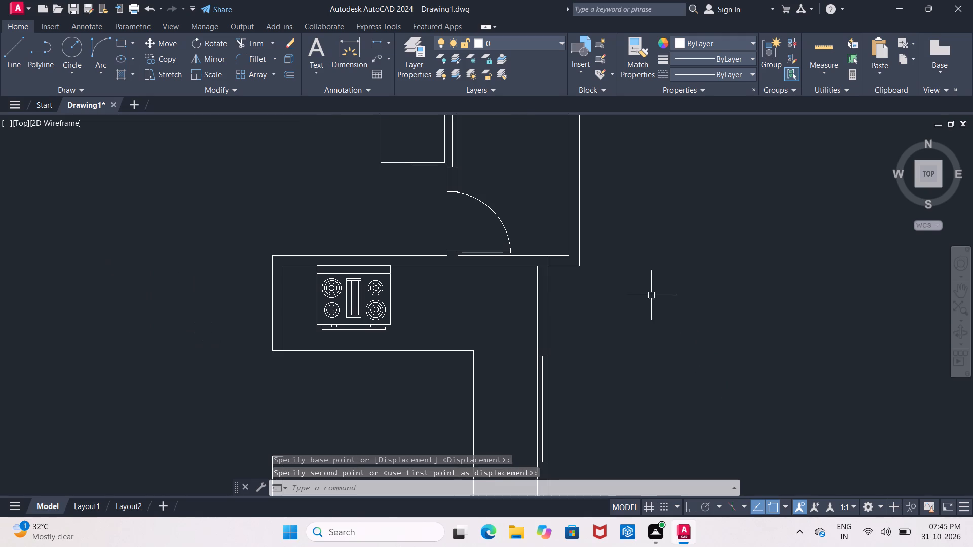
scroll(332, 262, up, 5)
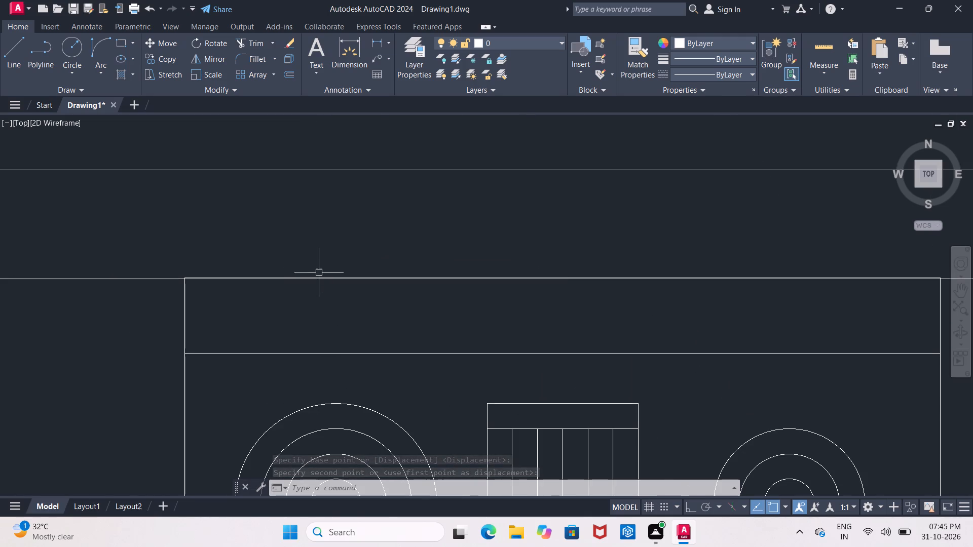
click(185, 304)
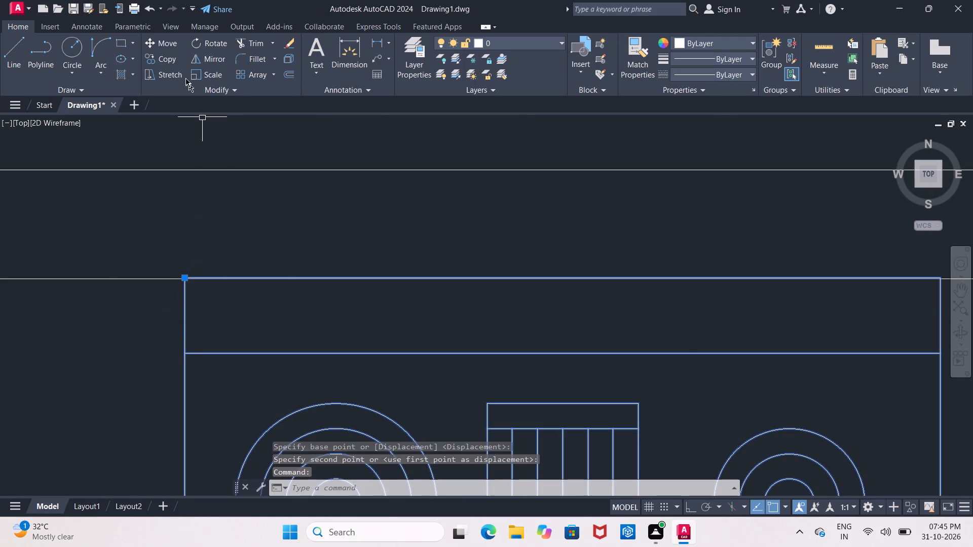
click(164, 43)
click(77, 310)
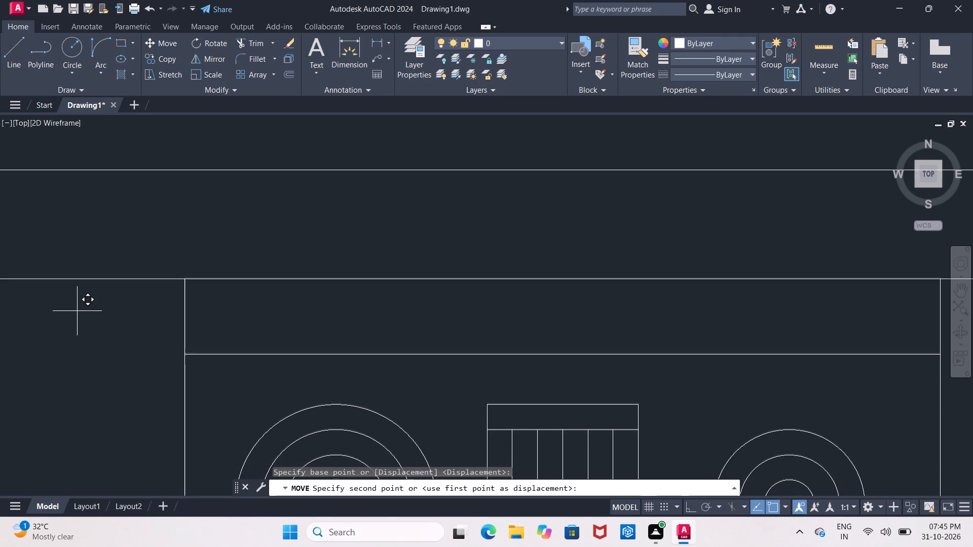
click(78, 311)
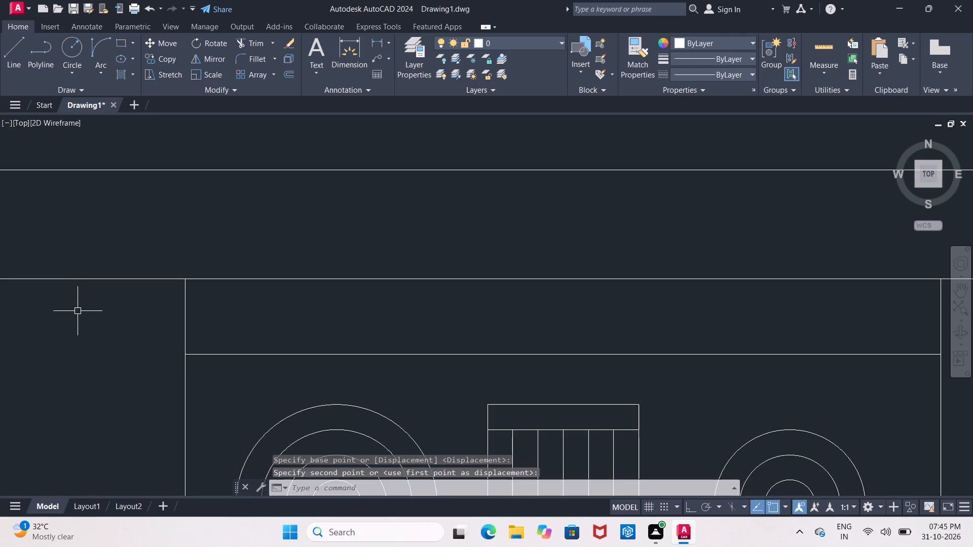
Move the right kitchen's stove a short distance horizontally to the right along the upper counter with Ortho on.
scroll(78, 309, down, 5)
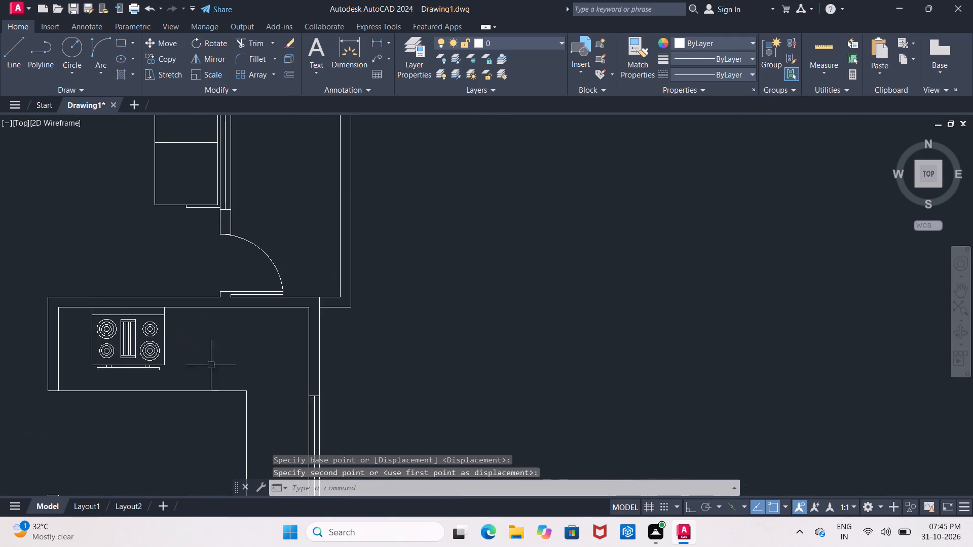
click(690, 507)
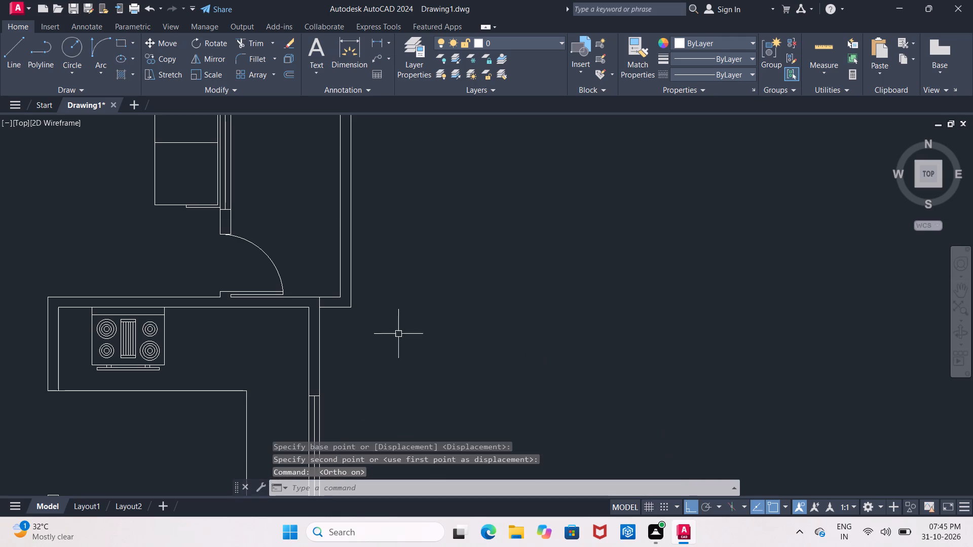
click(163, 339)
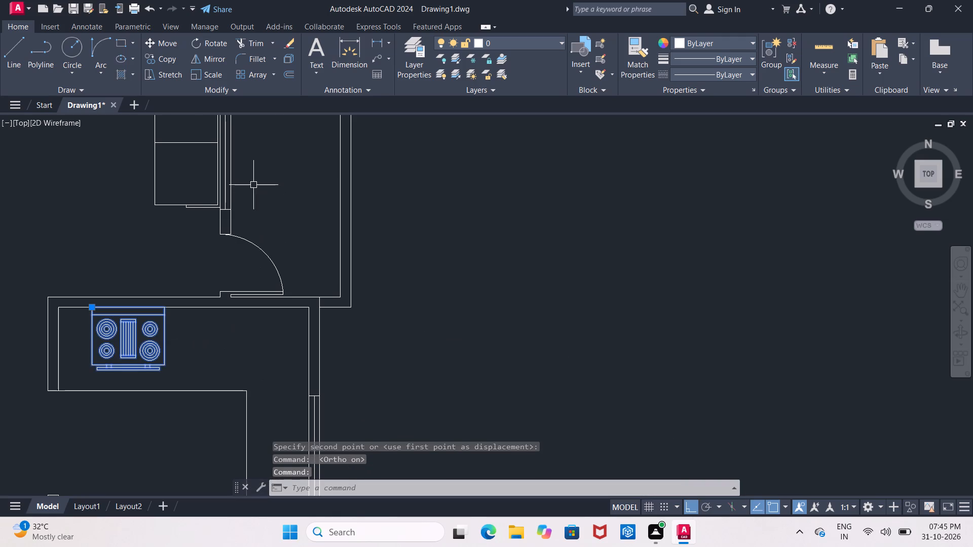
drag(159, 42, 161, 49)
click(574, 368)
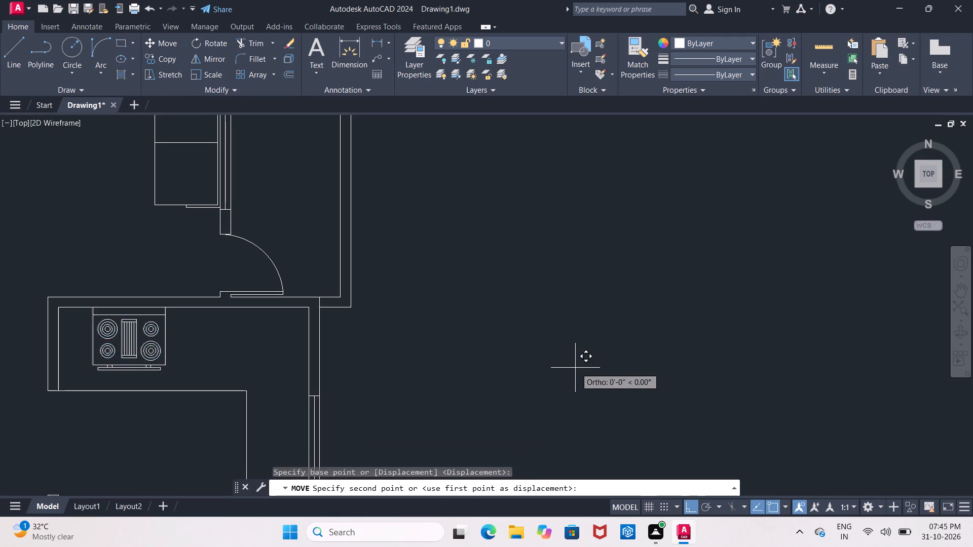
click(595, 368)
Copy the sink from the left kitchen's counter to the open floor of the right kitchen with Ortho off.
scroll(543, 334, down, 1)
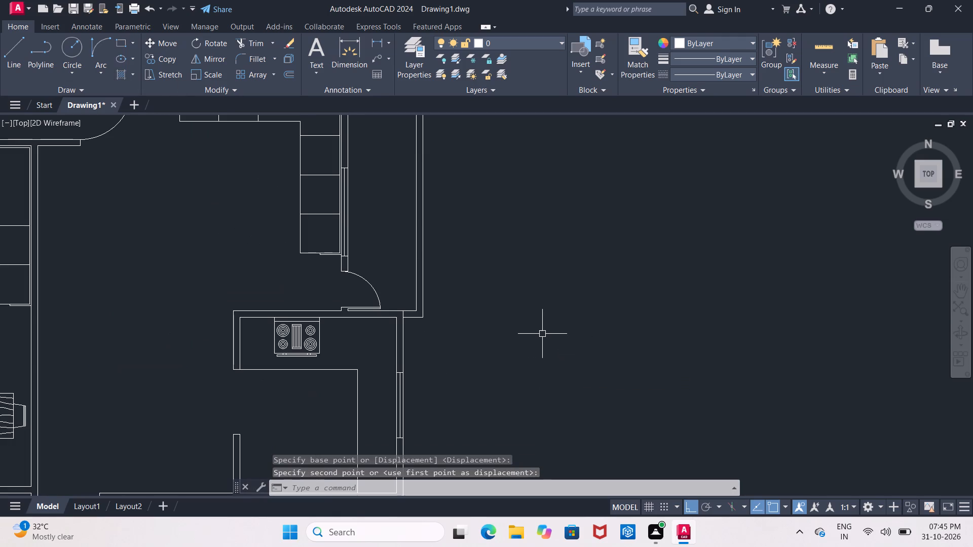
scroll(541, 328, down, 1)
scroll(312, 340, down, 1)
click(172, 353)
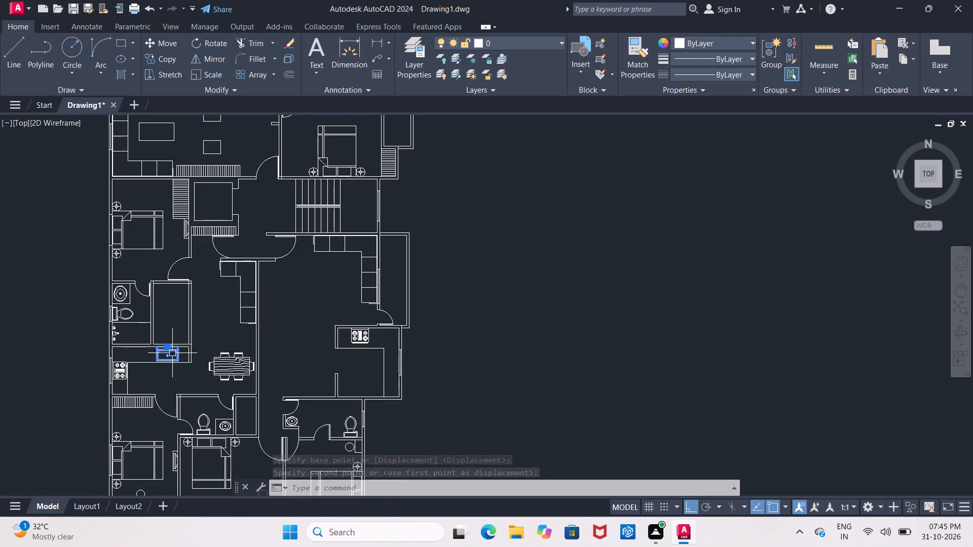
click(160, 59)
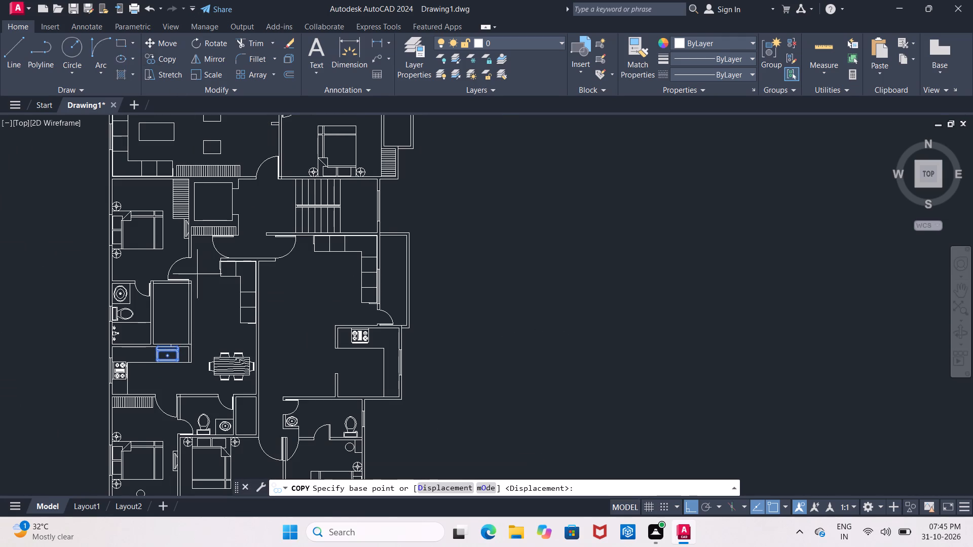
scroll(178, 336, up, 3)
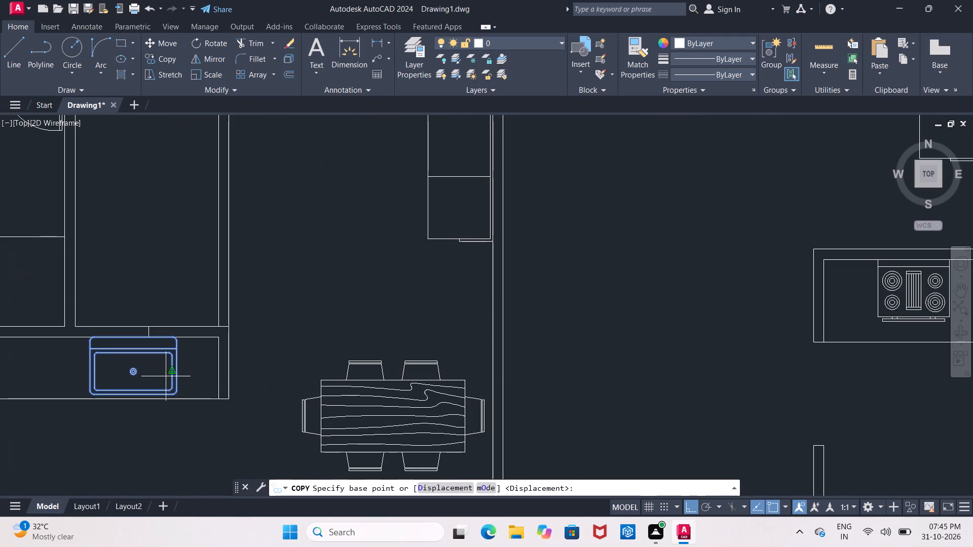
click(157, 369)
middle_drag(701, 365, 481, 285)
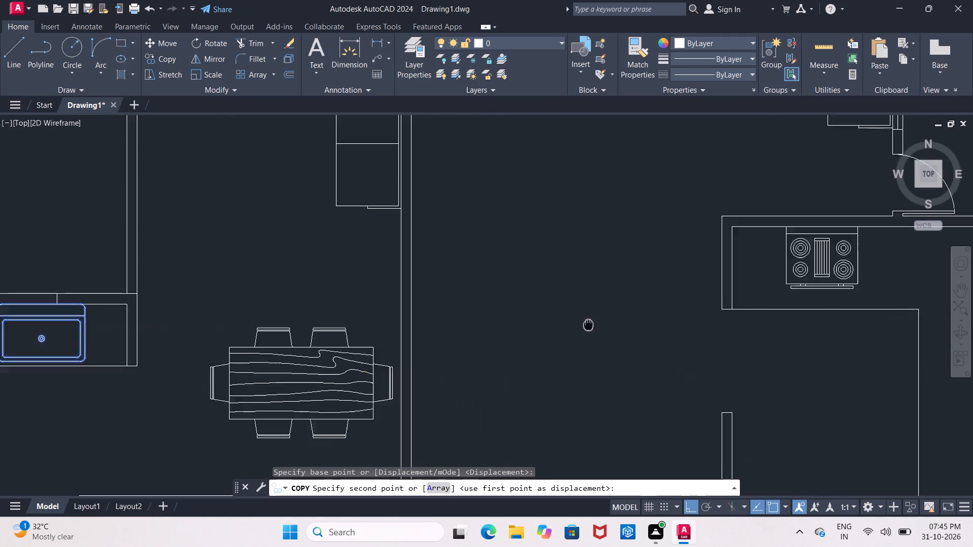
middle_drag(481, 285, 398, 253)
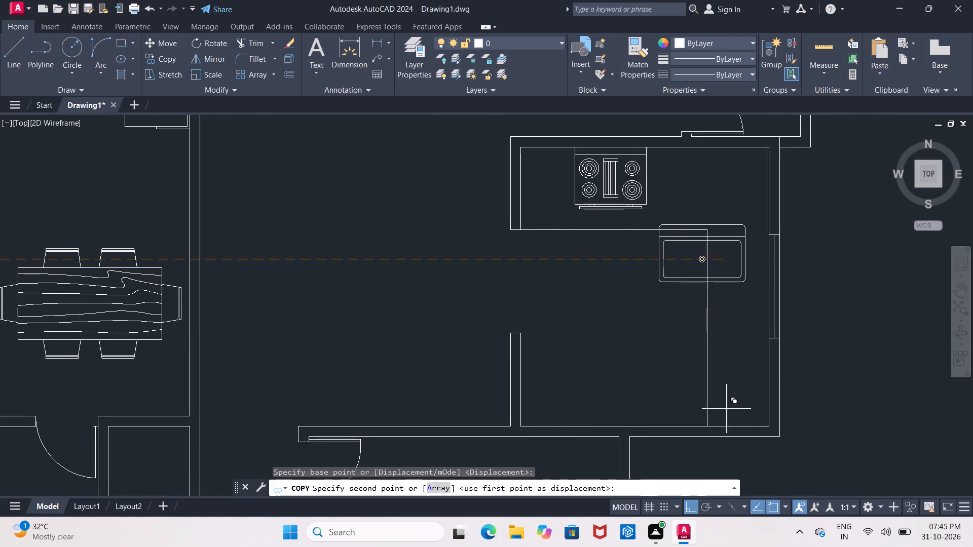
click(689, 506)
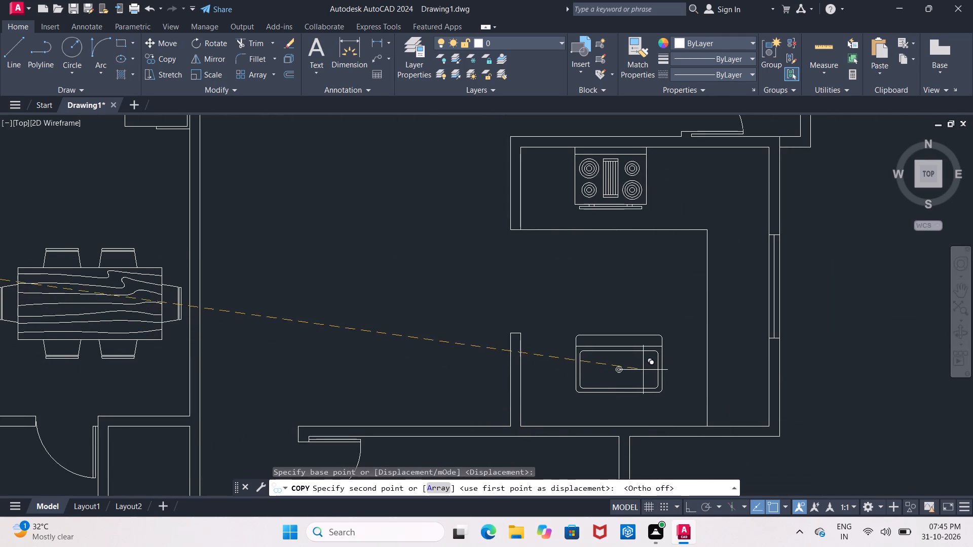
click(641, 362)
key(Escape)
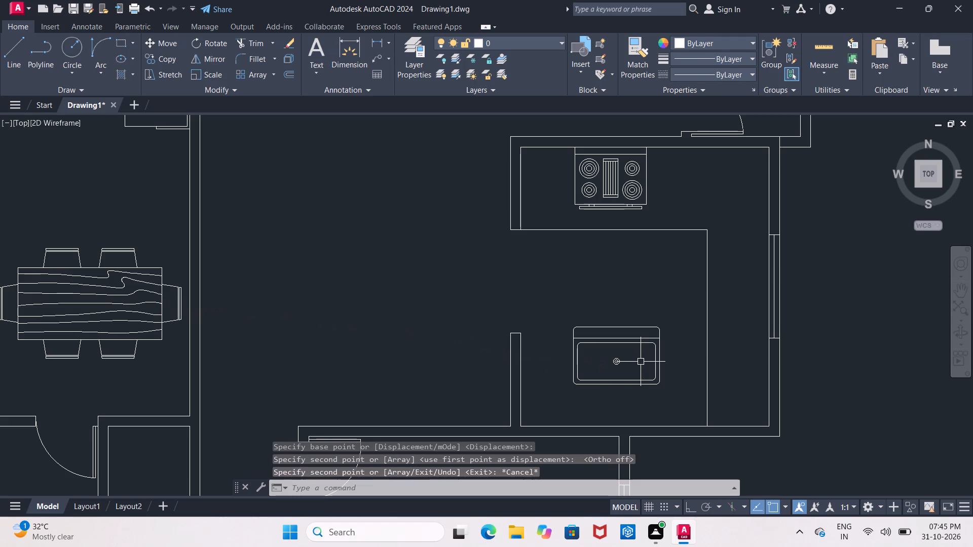
Rotate the right kitchen's copied sink 270° about its upper-right corner.
click(630, 323)
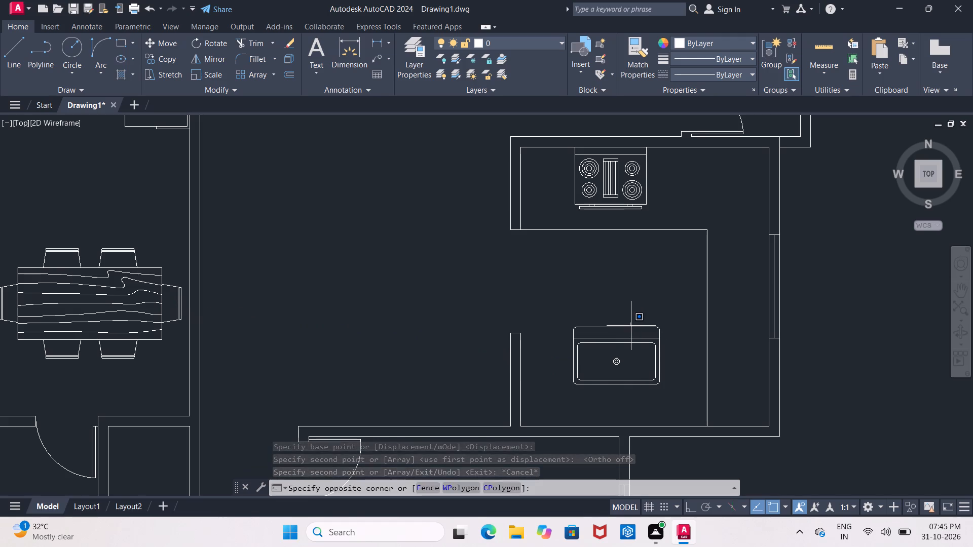
double_click(631, 326)
click(634, 327)
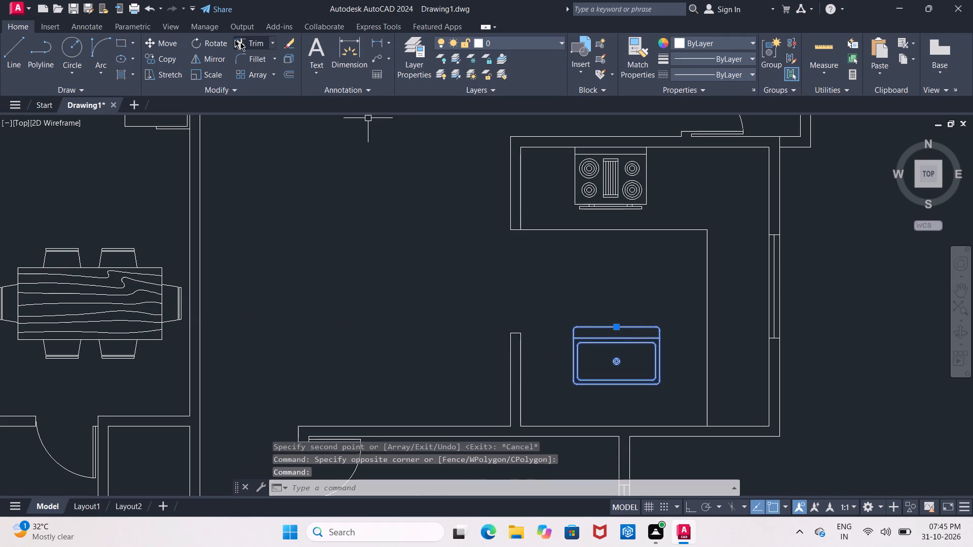
click(224, 39)
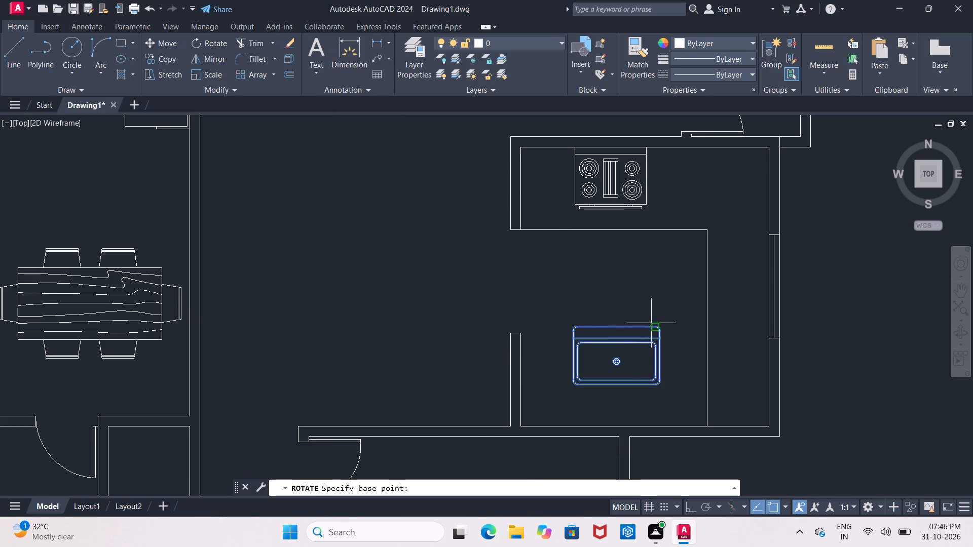
click(656, 325)
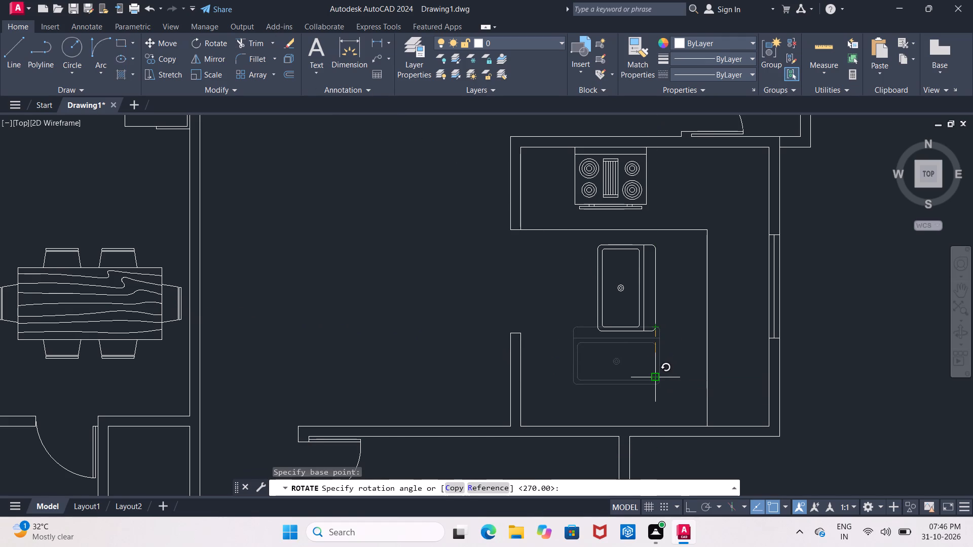
click(657, 375)
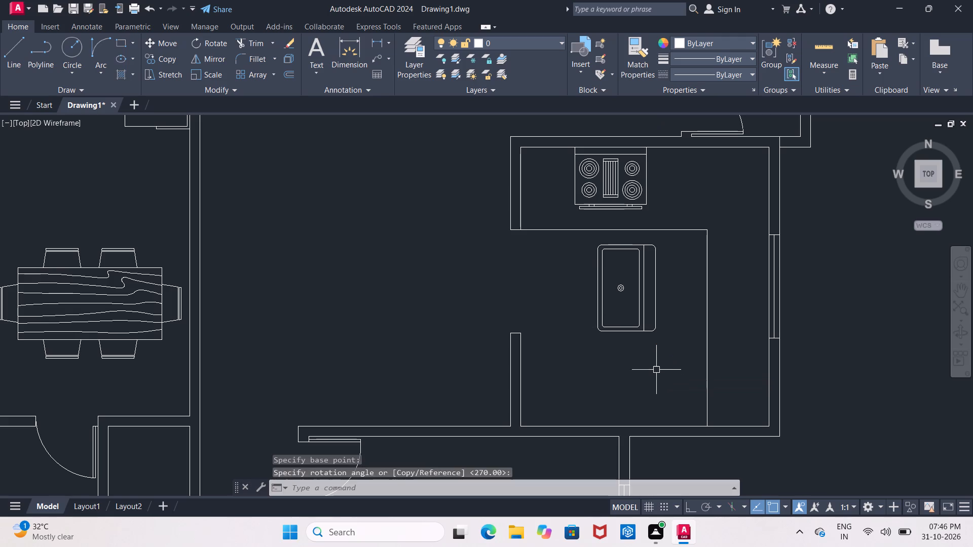
Move the rotated sink onto the right kitchen's right-hand counter, with its back edge against the outer wall at the window.
click(653, 332)
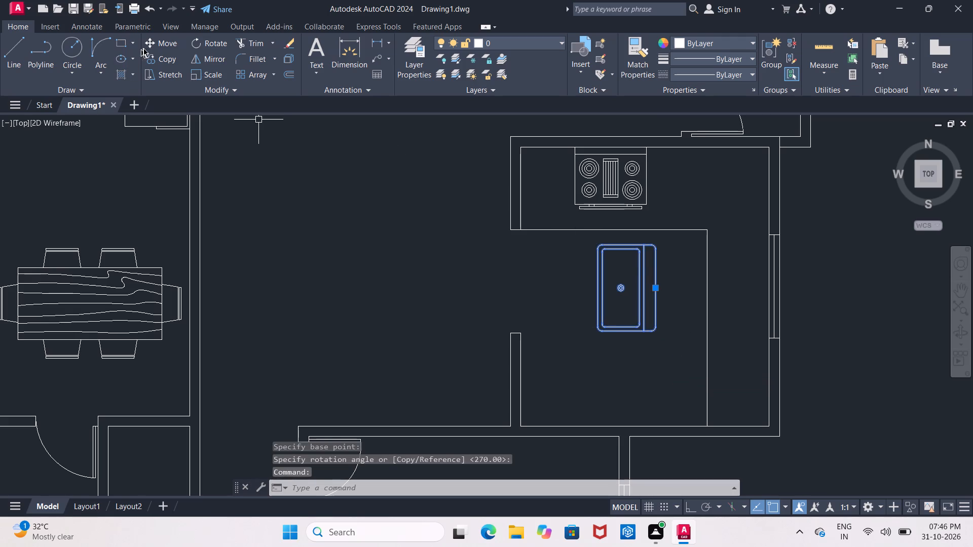
click(150, 46)
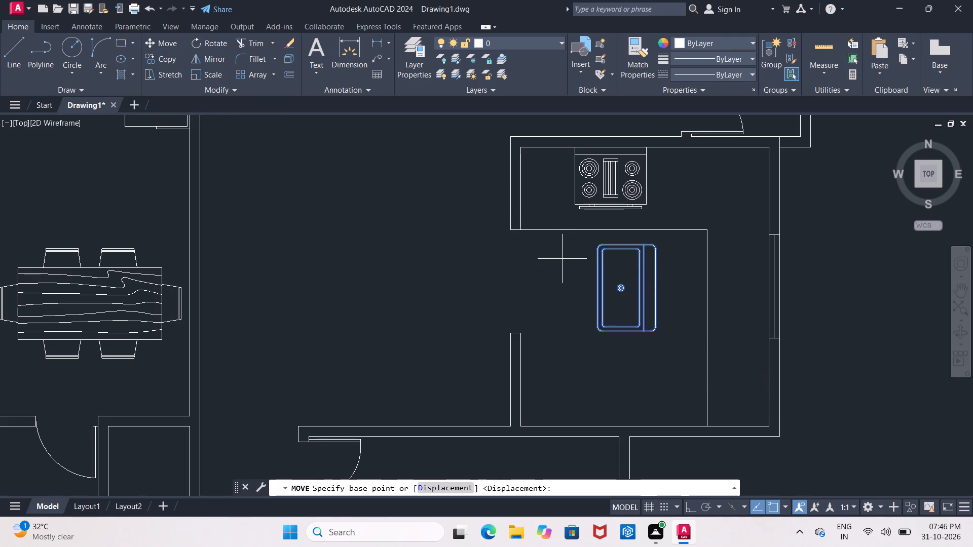
click(562, 259)
middle_drag(649, 282, 526, 285)
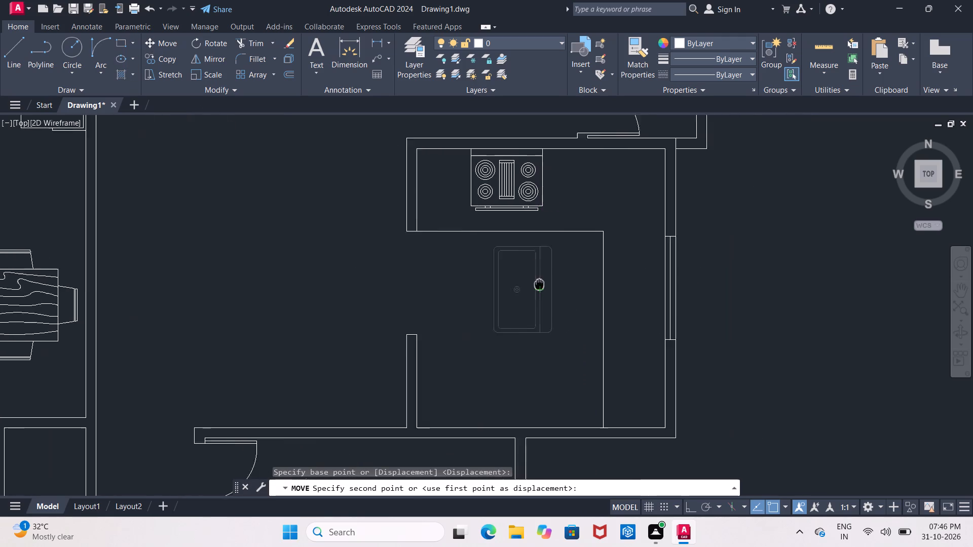
middle_drag(526, 285, 462, 293)
scroll(467, 295, up, 1)
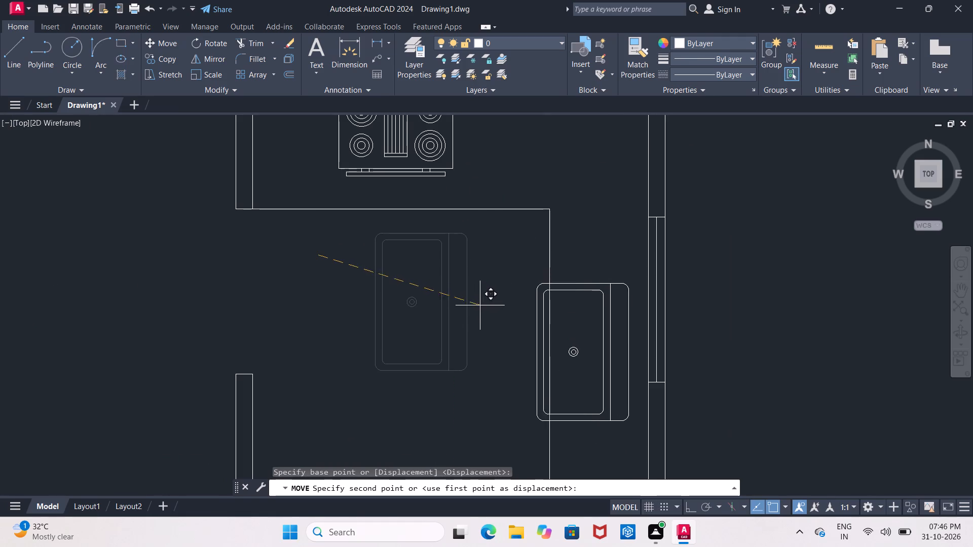
click(500, 356)
scroll(481, 320, down, 3)
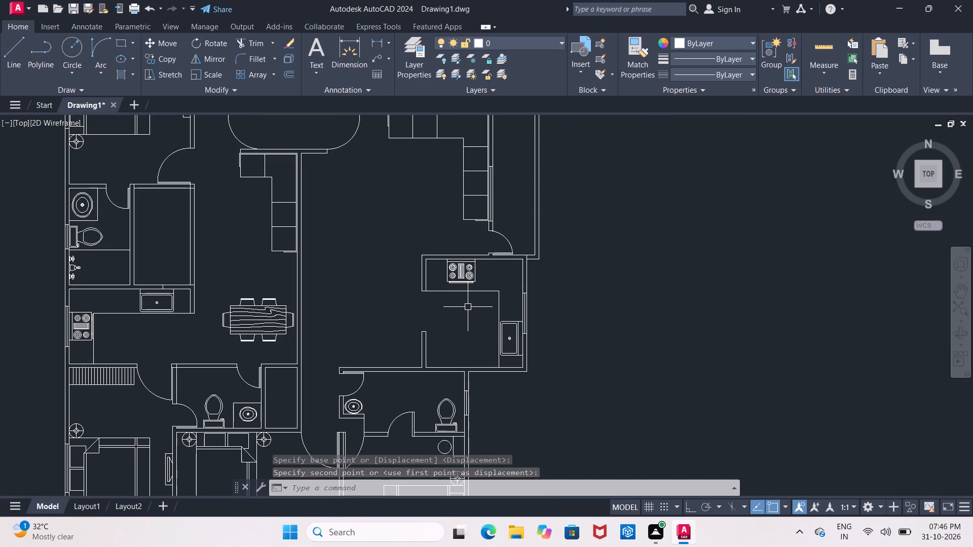
Copy the left flat's dining table about 9'-2" horizontally into the right flat with Ortho on.
click(265, 321)
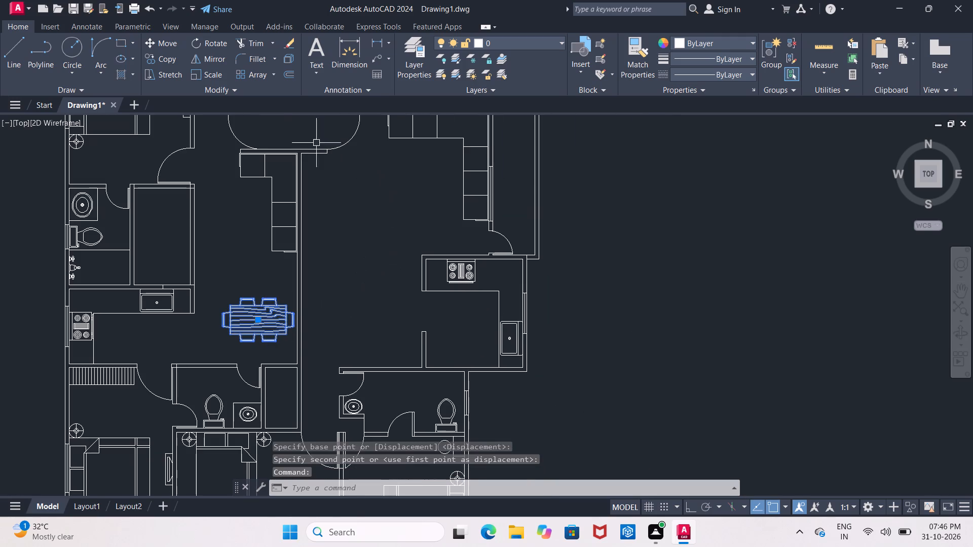
click(167, 57)
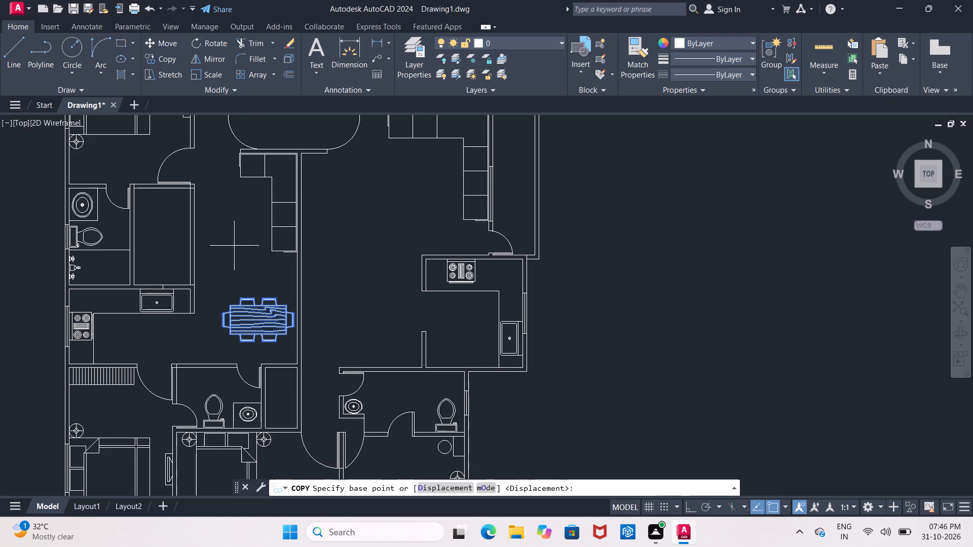
click(235, 255)
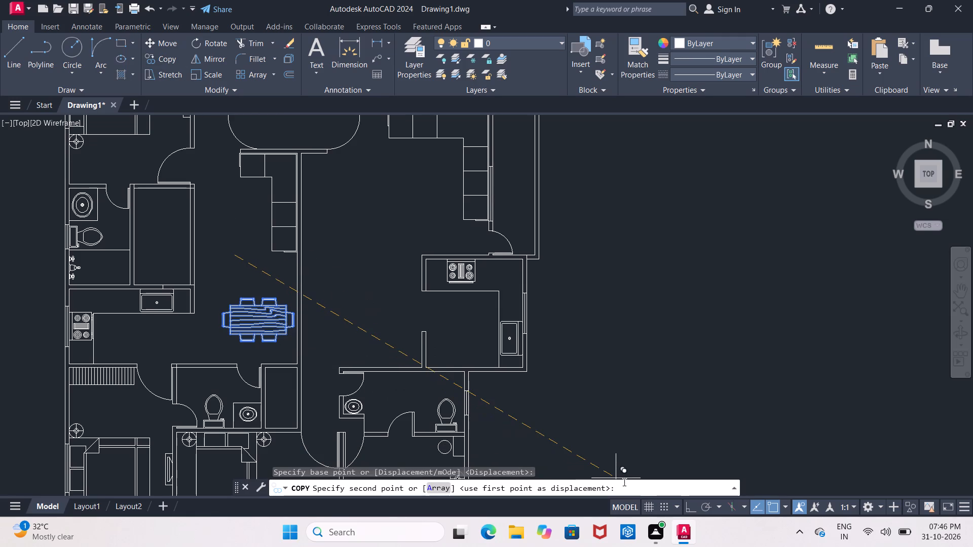
click(694, 511)
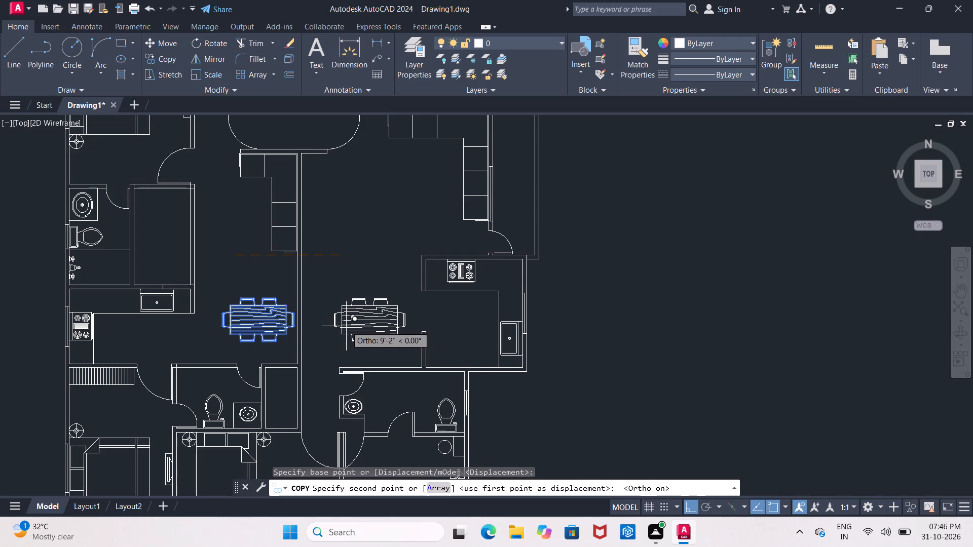
click(346, 326)
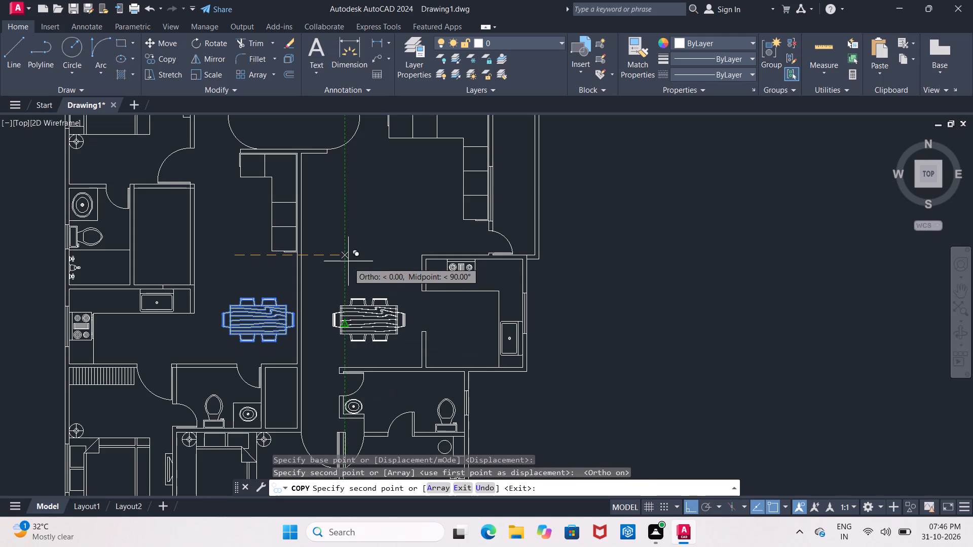
key(Escape)
Rotate the right flat's copied dining table 270° about a point on its upper side.
click(362, 315)
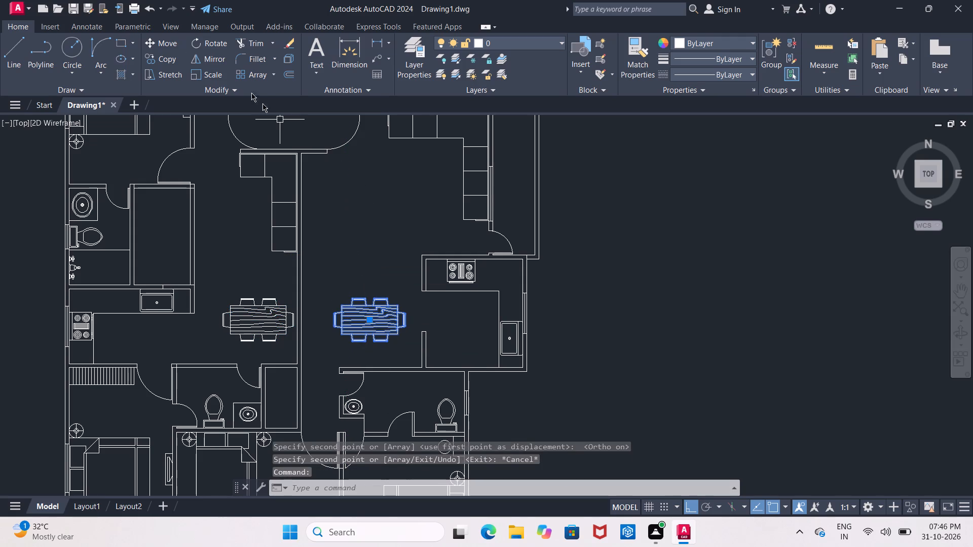
click(202, 40)
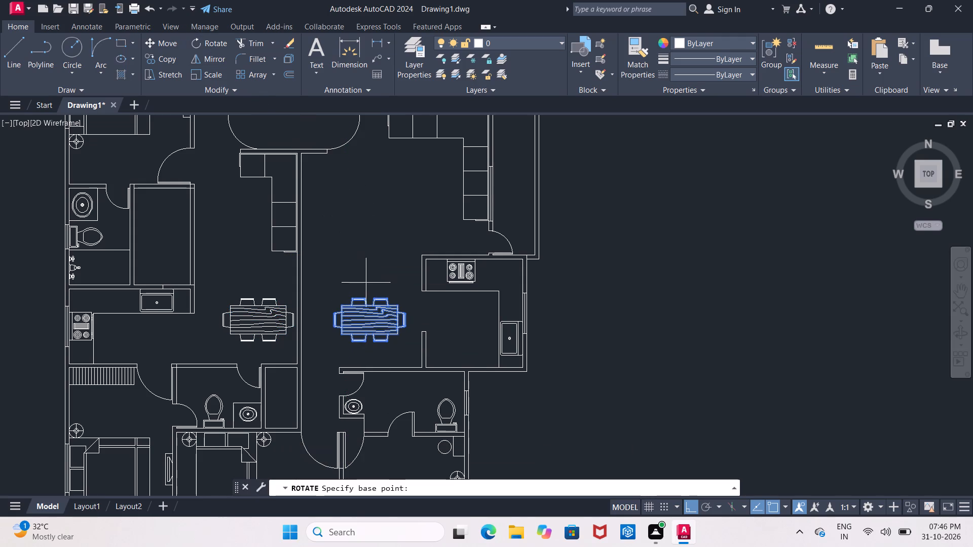
click(366, 299)
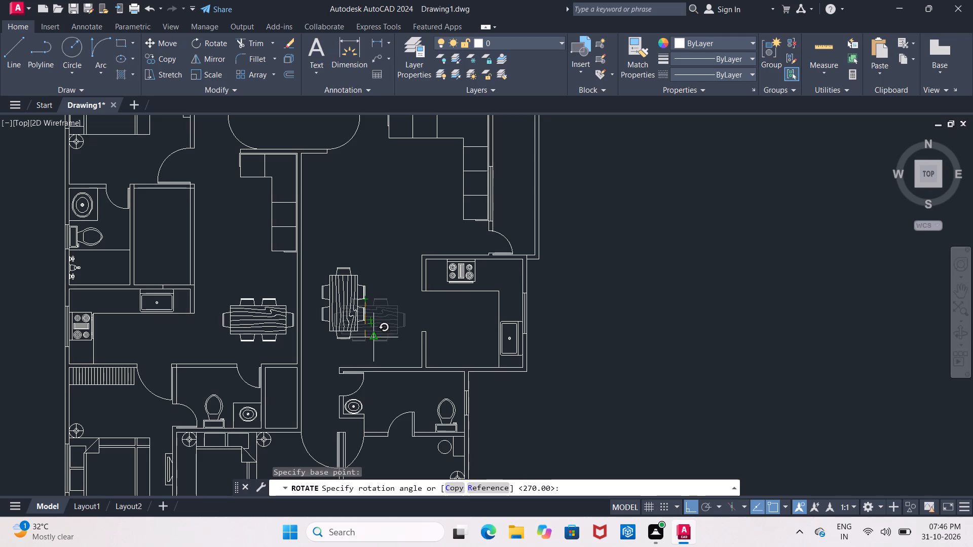
click(369, 355)
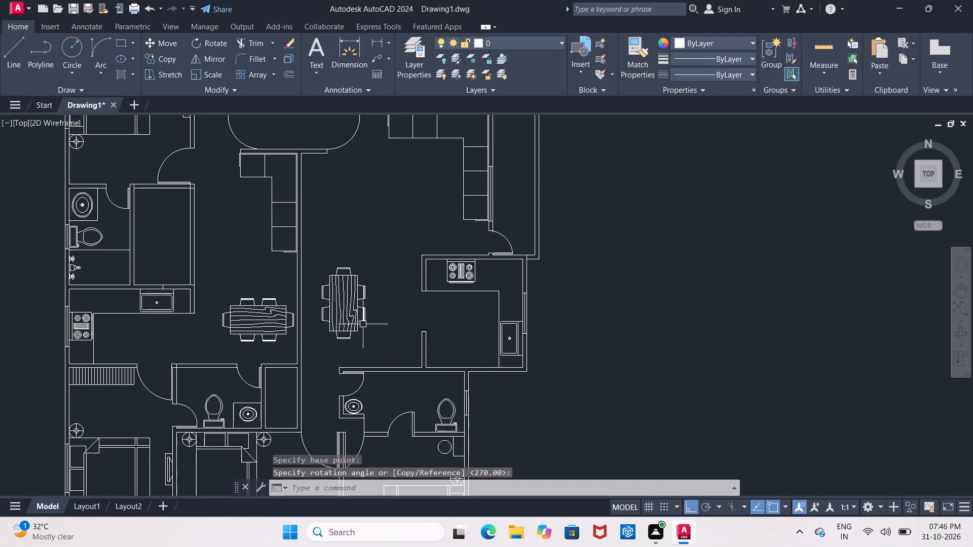
Move the rotated dining table diagonally down and right with Ortho off, into the space between the dividing wall and the right kitchen.
click(362, 323)
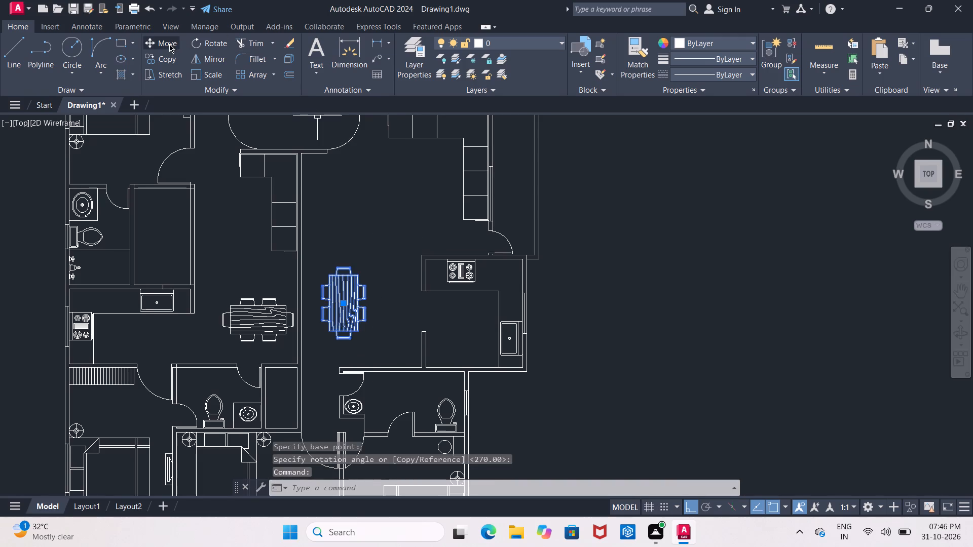
click(169, 44)
click(686, 507)
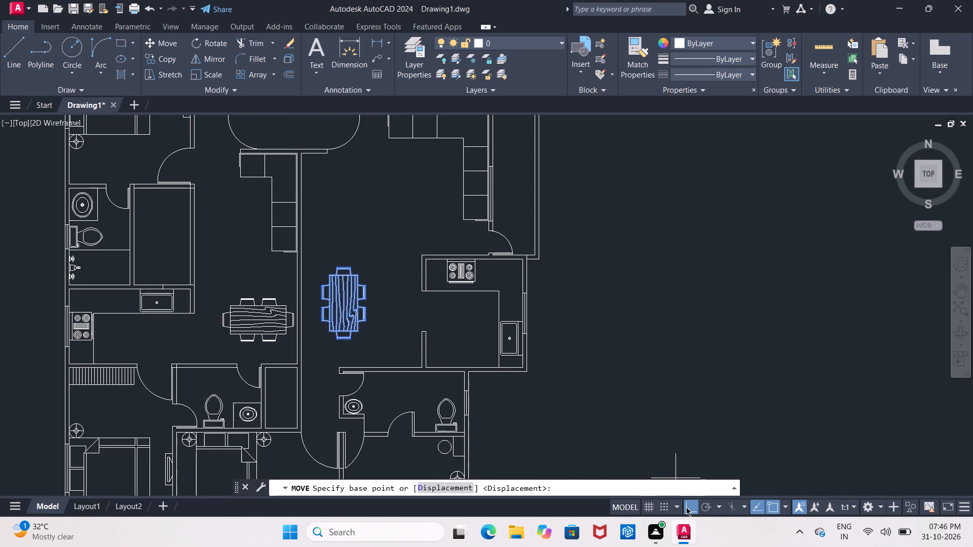
click(678, 334)
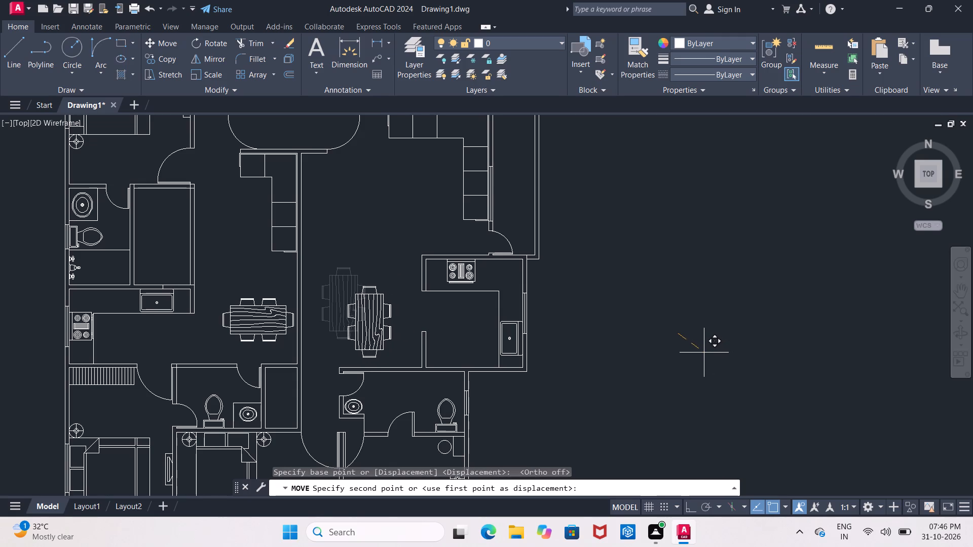
click(704, 357)
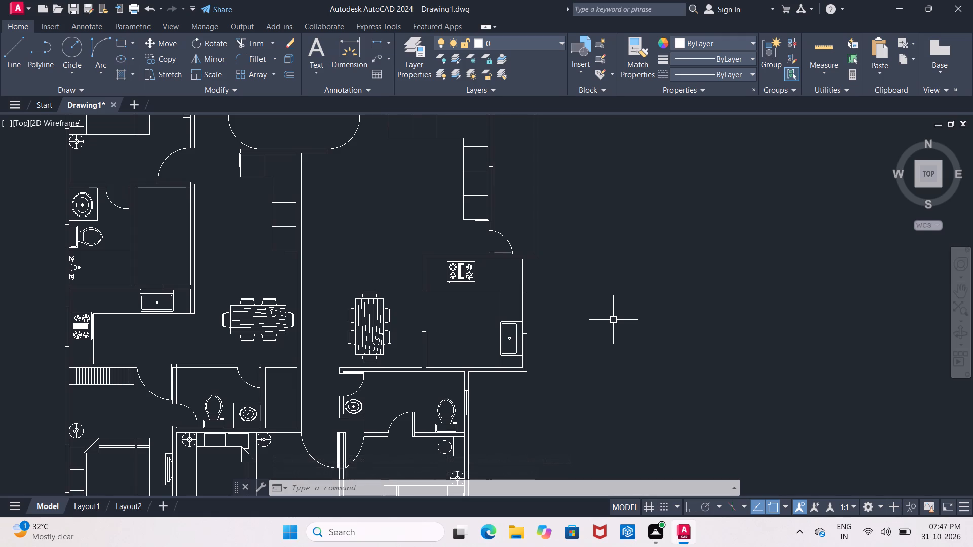
Copy the refrigerator from the upper flat's kitchen to the open floor of the right kitchen.
scroll(613, 320, down, 1)
middle_drag(613, 318, 518, 383)
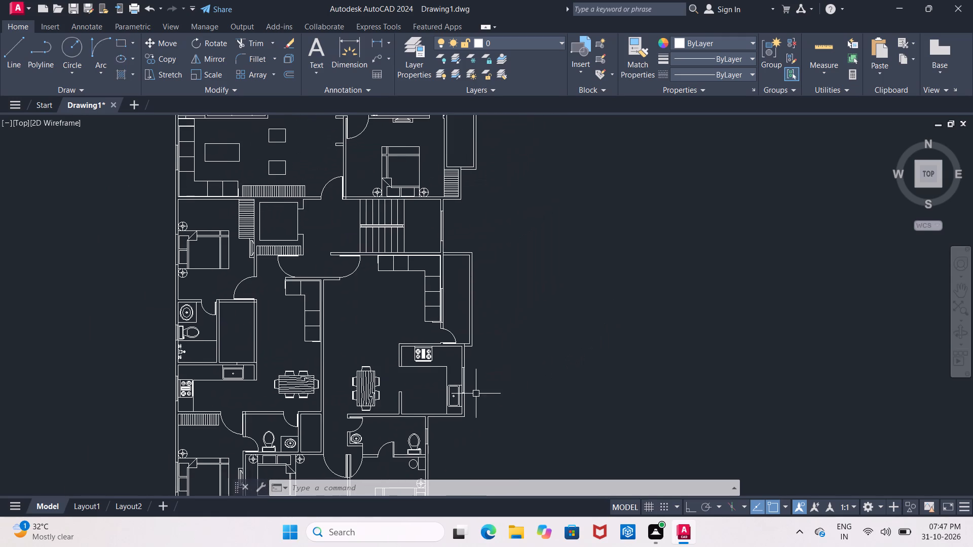
scroll(479, 292, down, 2)
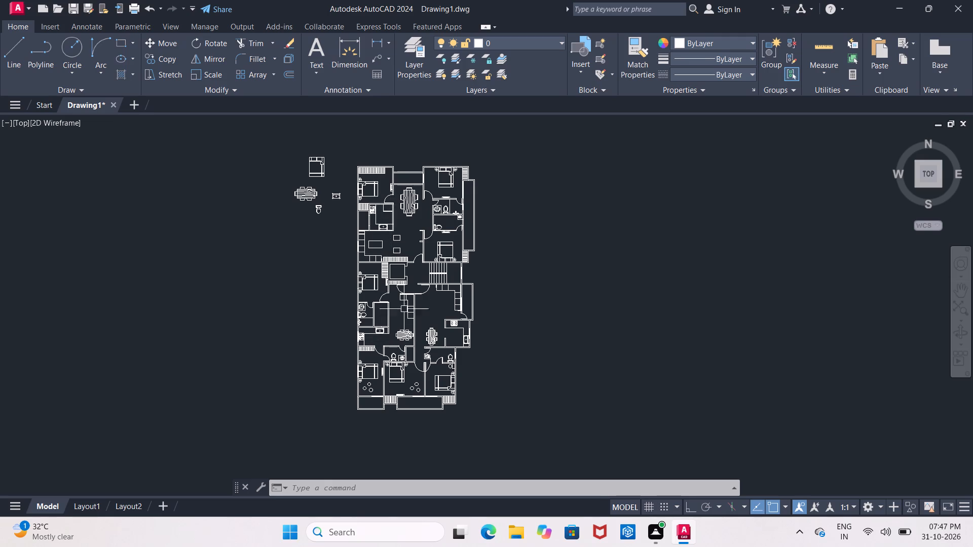
scroll(390, 213, up, 2)
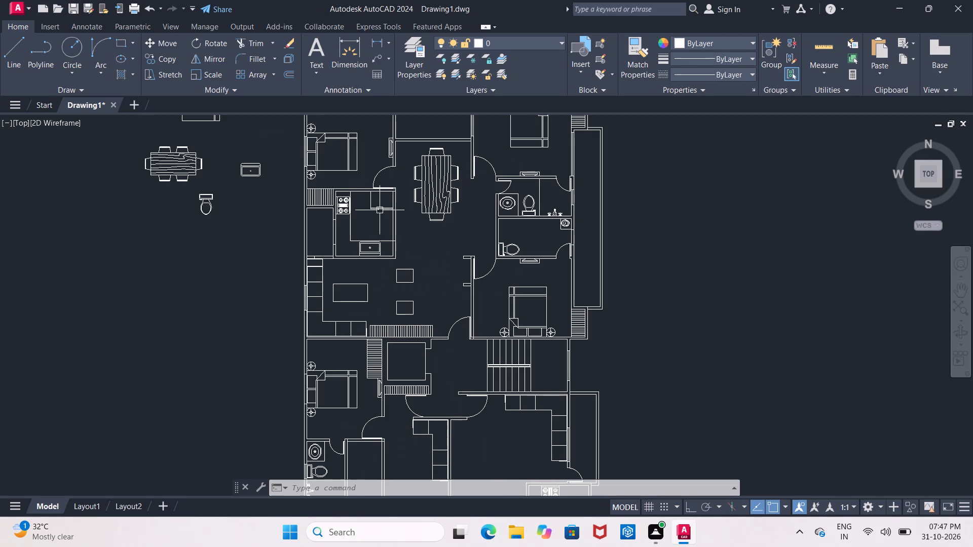
click(380, 210)
click(154, 55)
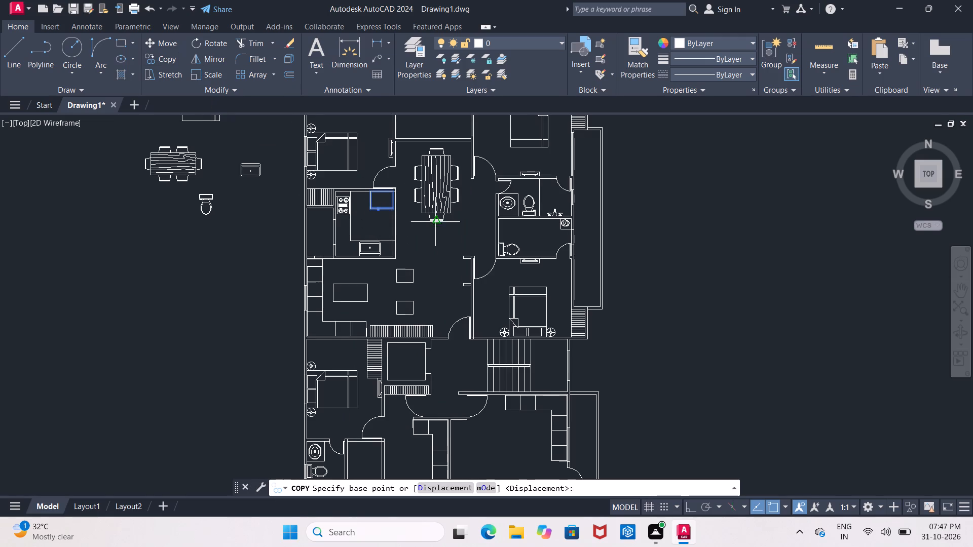
click(385, 199)
scroll(423, 276, down, 2)
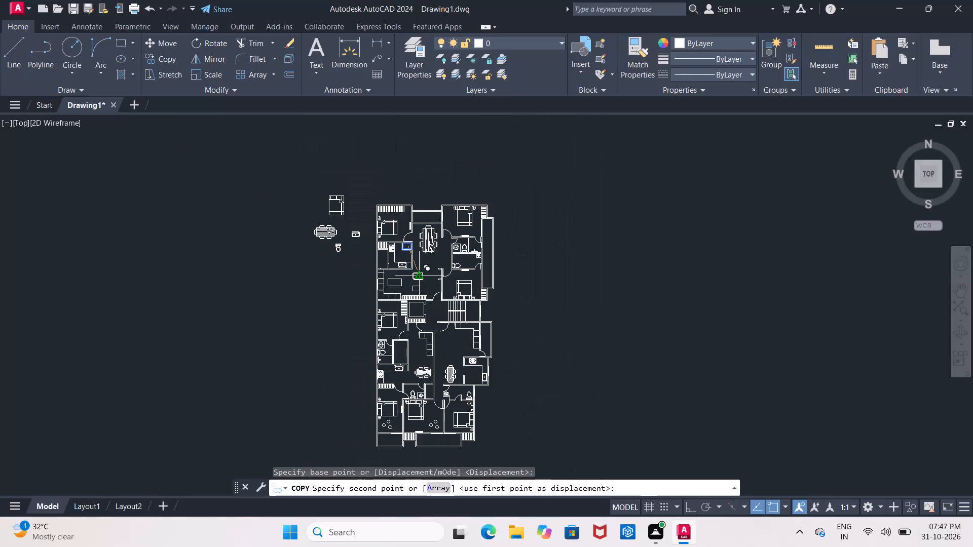
middle_drag(397, 233, 360, 137)
scroll(457, 295, up, 2)
scroll(383, 276, up, 2)
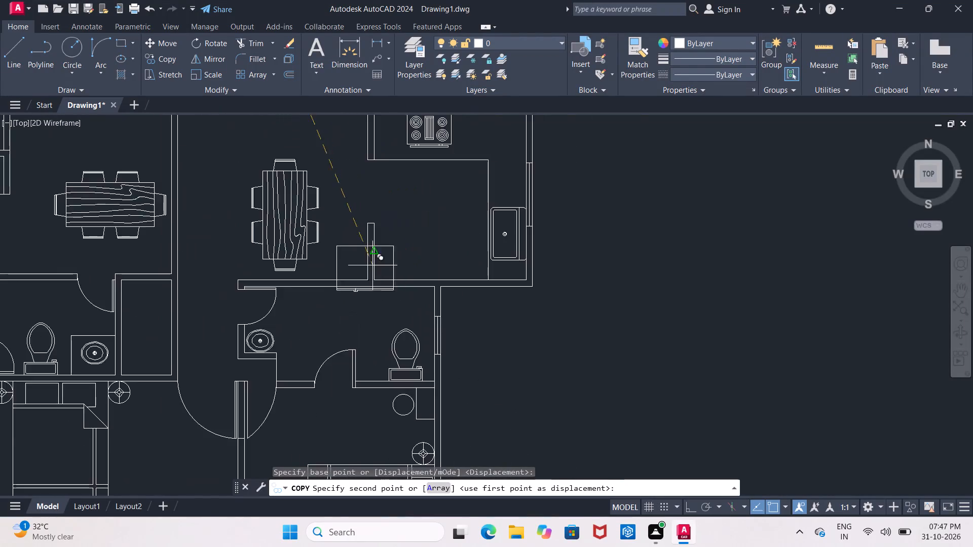
scroll(367, 261, up, 1)
middle_drag(396, 198, 372, 305)
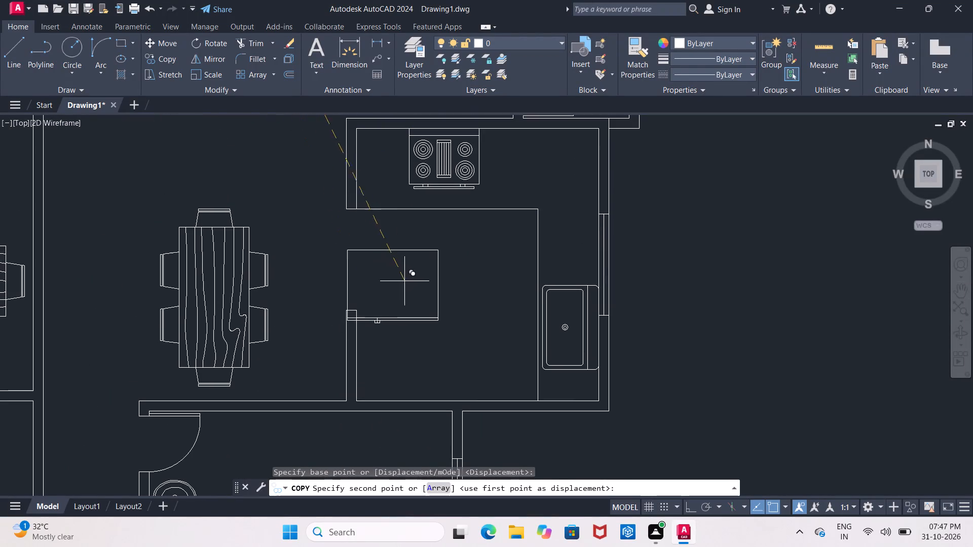
click(447, 269)
key(Escape)
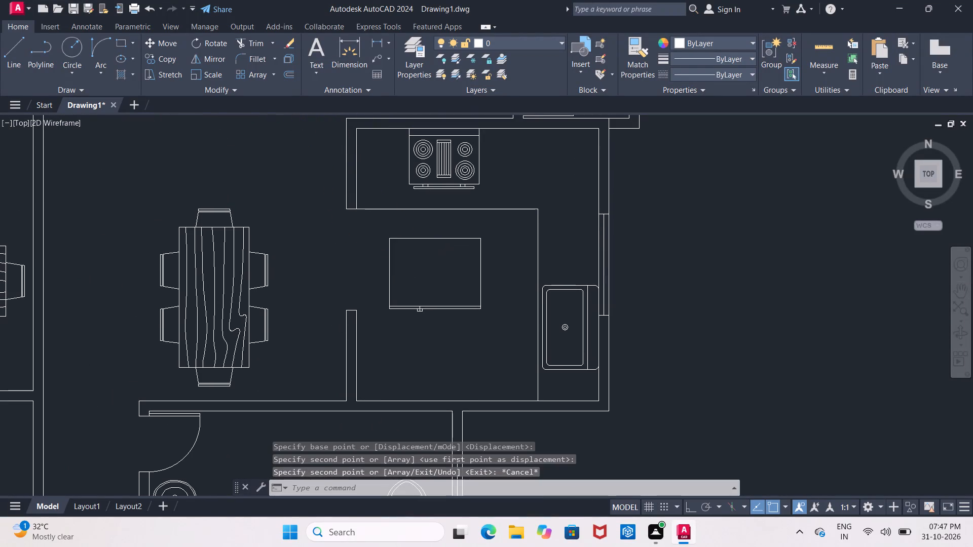
Scale the copied refrigerator down about its upper-right corner to roughly the stove's width.
click(446, 240)
click(204, 74)
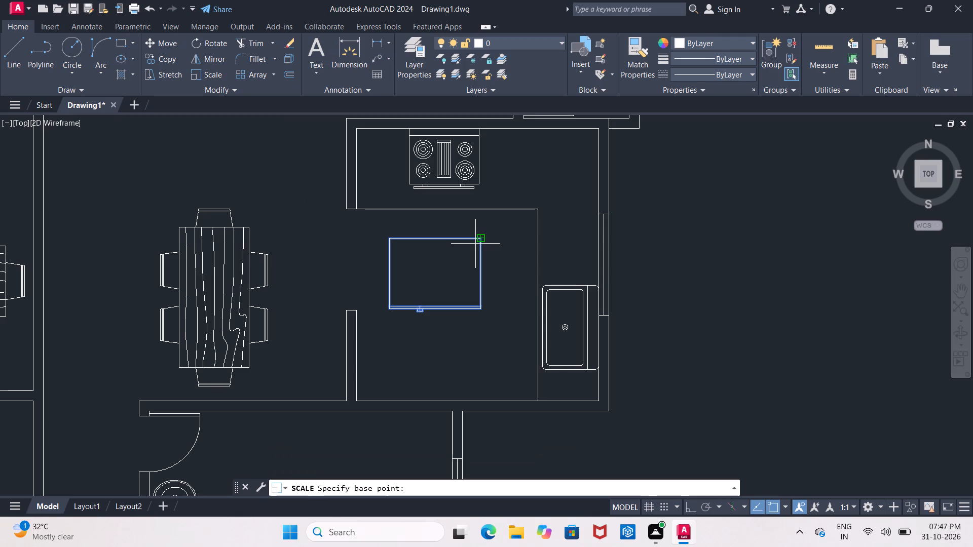
click(479, 239)
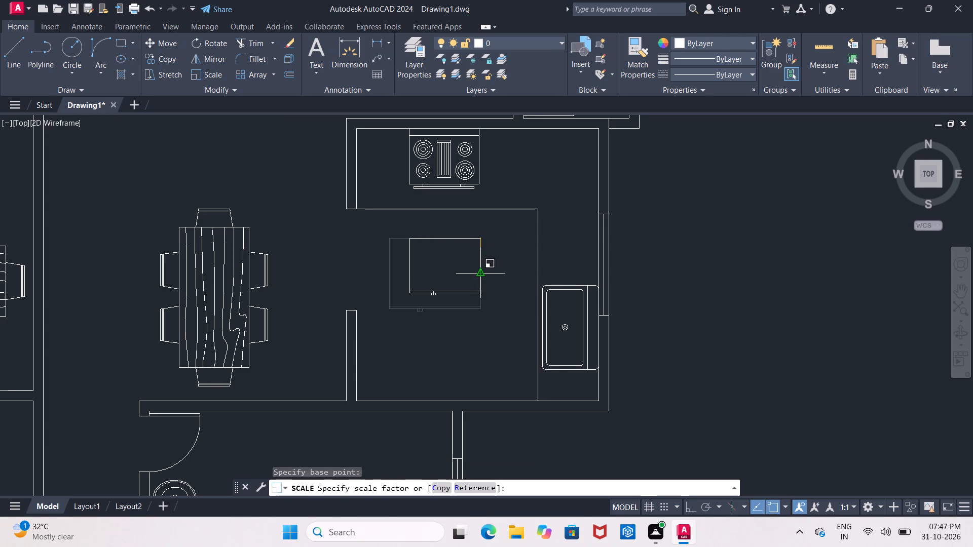
click(483, 277)
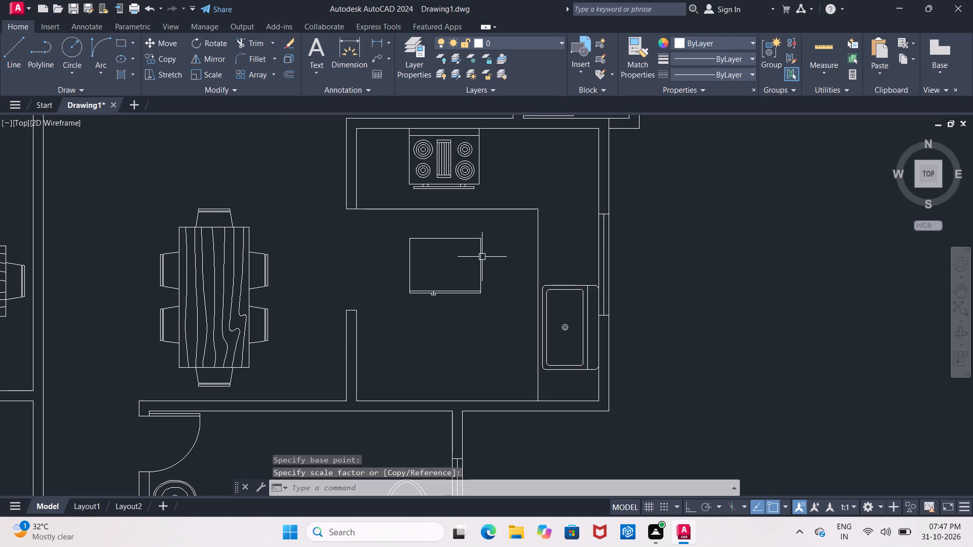
Rotate the scaled refrigerator 180° about its upper-right corner.
click(482, 248)
click(204, 38)
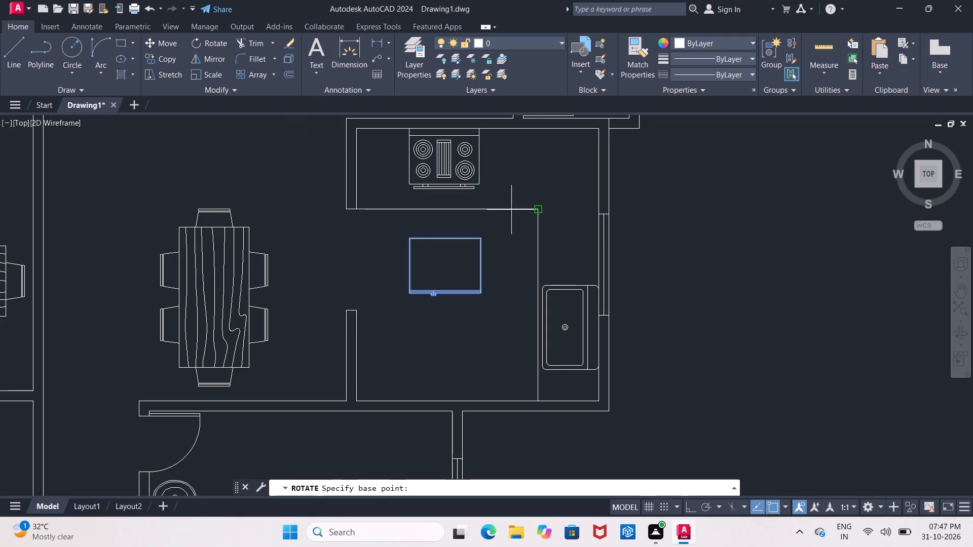
click(484, 238)
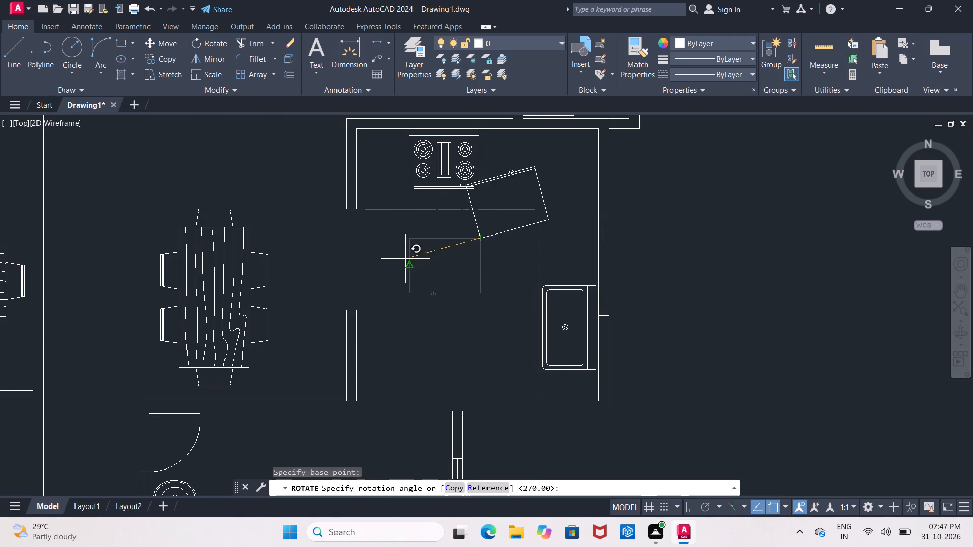
click(396, 241)
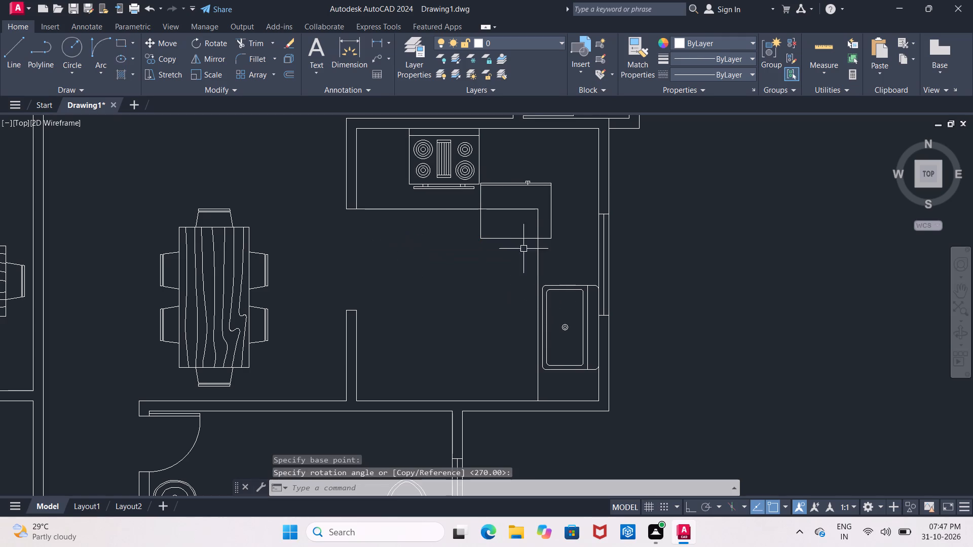
Move the rotated refrigerator to the dining side of the right kitchen's short partition wall, near the bathroom wall.
click(508, 240)
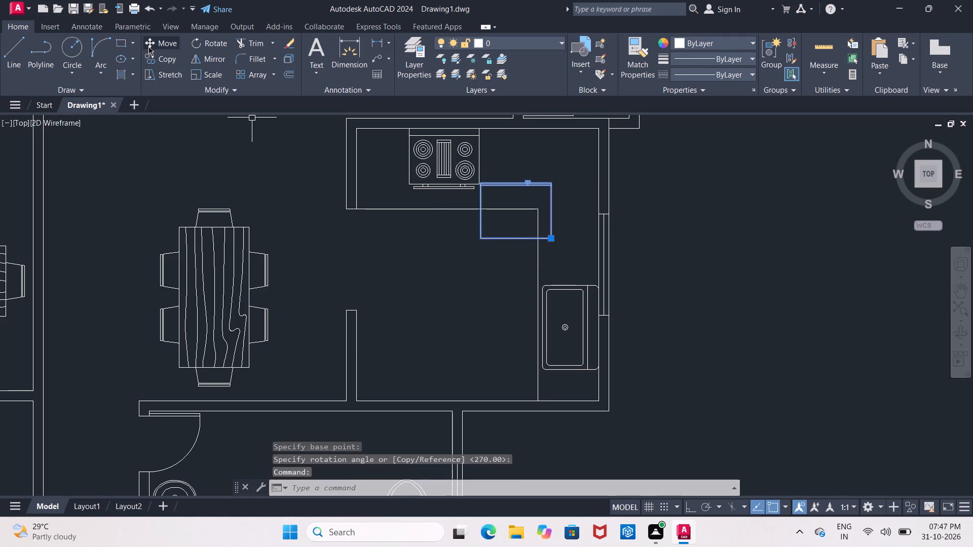
click(148, 47)
click(745, 251)
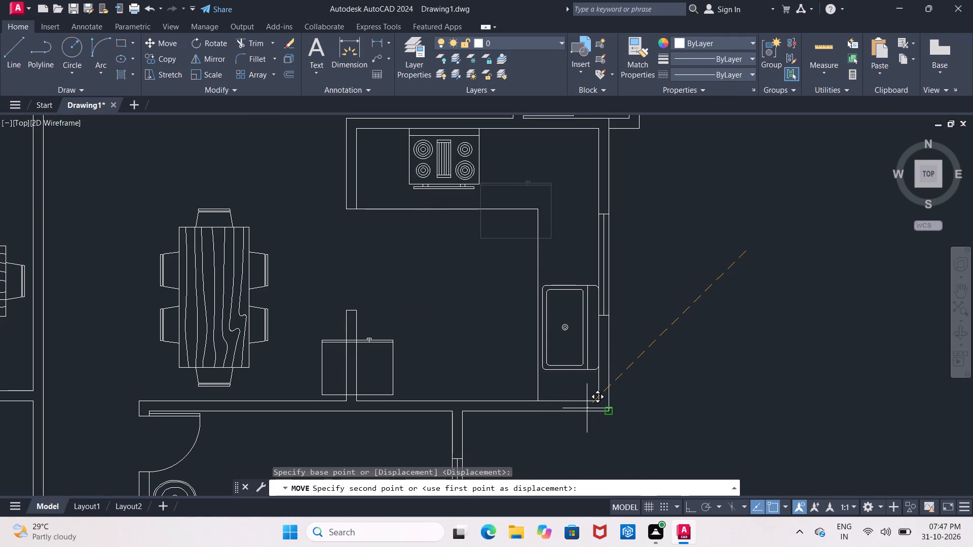
scroll(587, 408, up, 1)
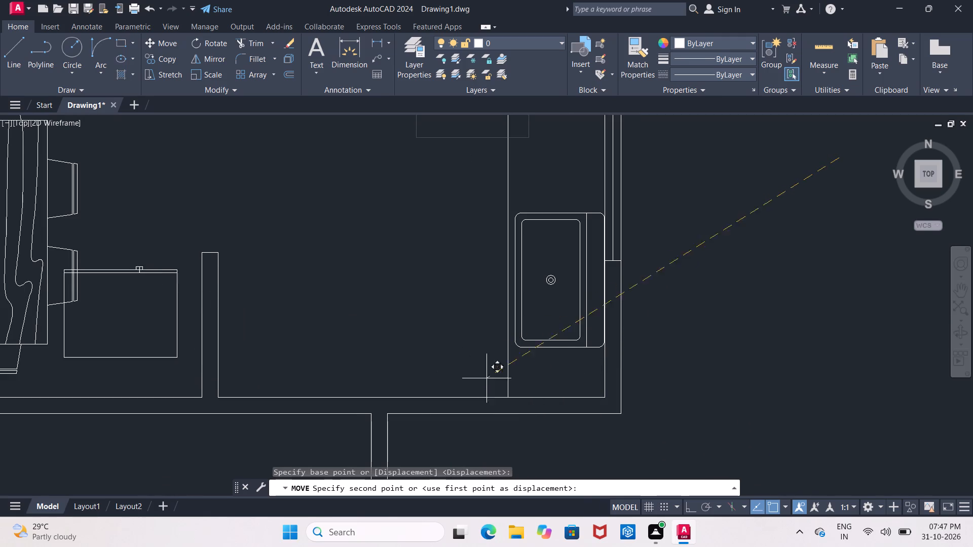
click(503, 428)
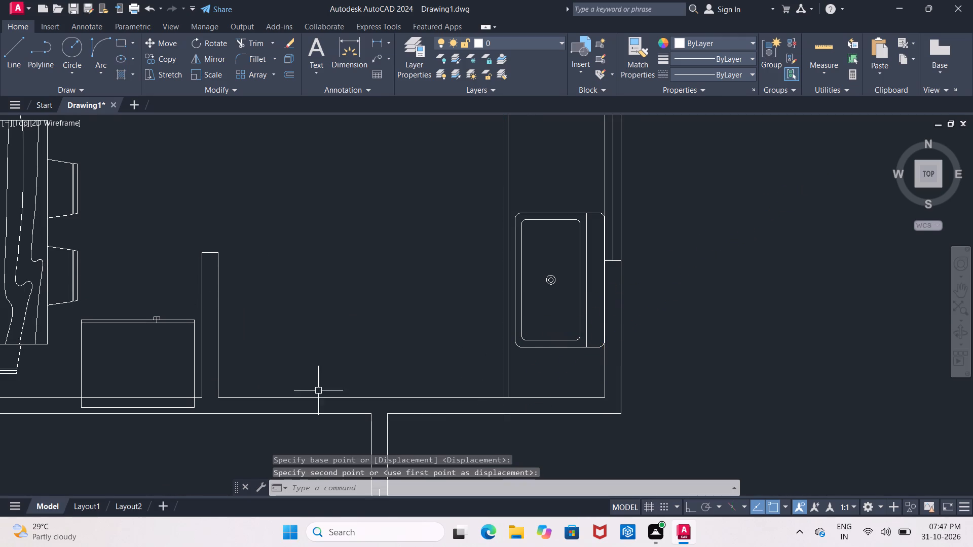
Move the refrigerator by its lower-right corner into the corner between the right kitchen's short partition and the bathroom wall.
middle_drag(210, 372, 348, 362)
scroll(297, 367, up, 2)
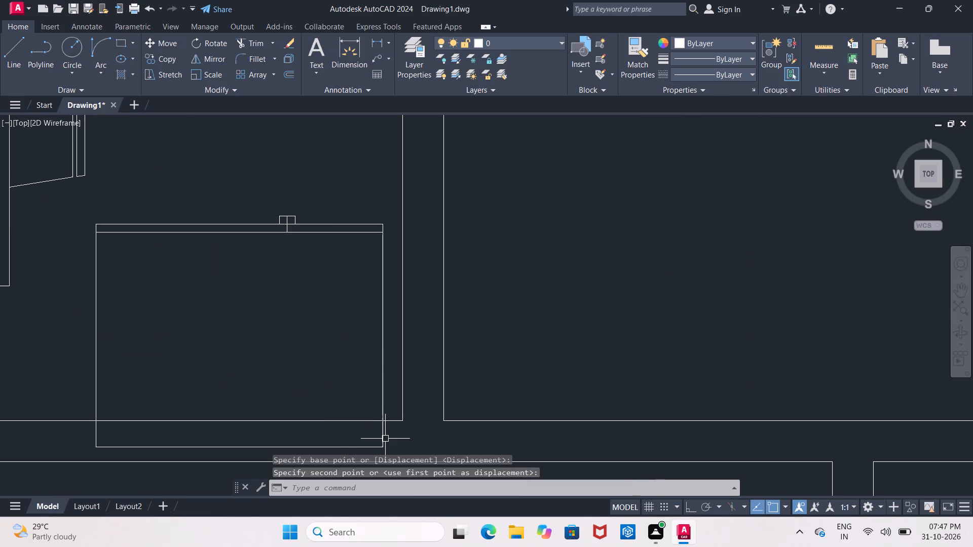
middle_drag(385, 439, 381, 355)
click(381, 355)
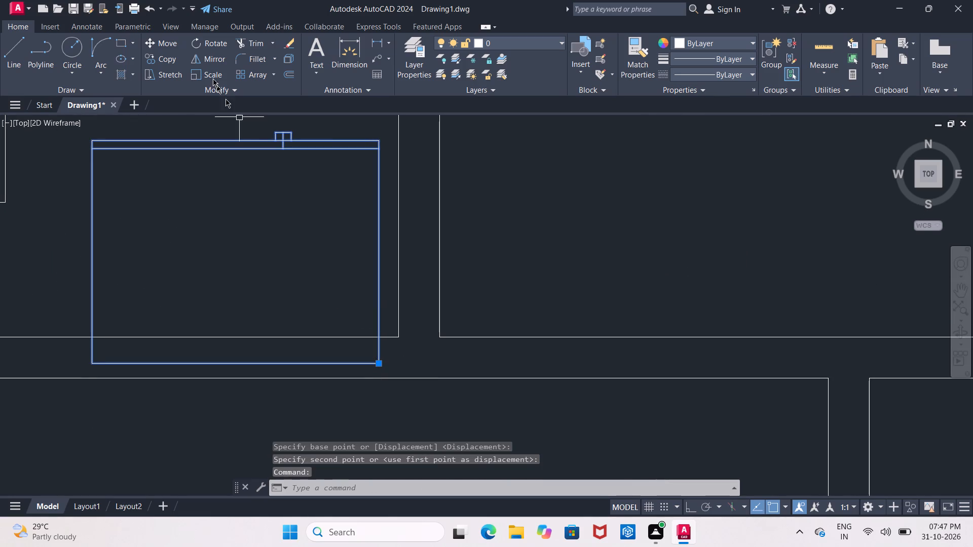
click(175, 43)
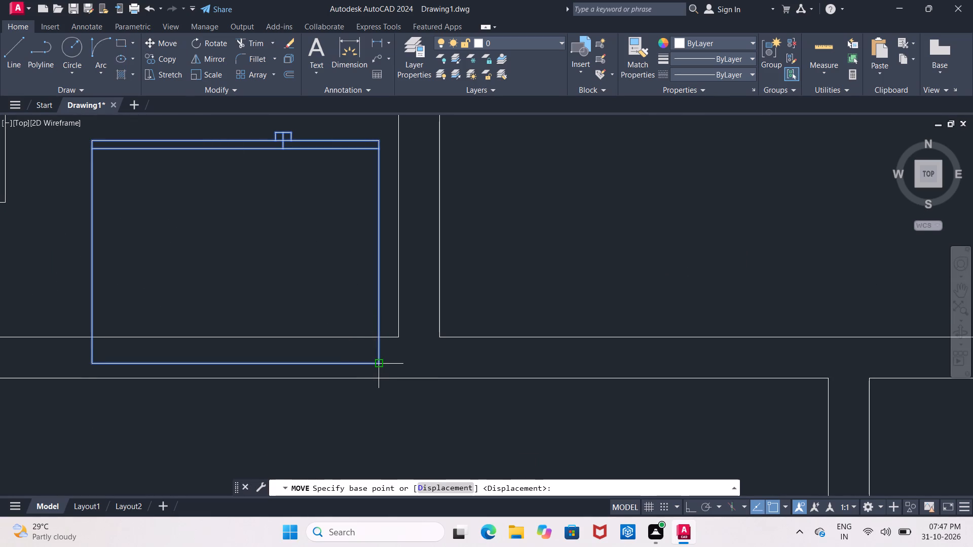
click(377, 364)
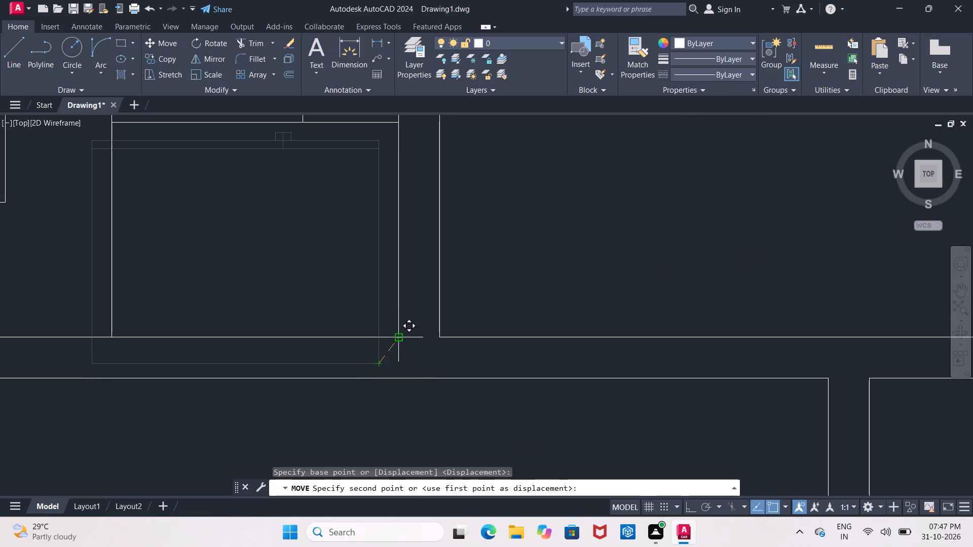
click(397, 335)
scroll(390, 330, down, 3)
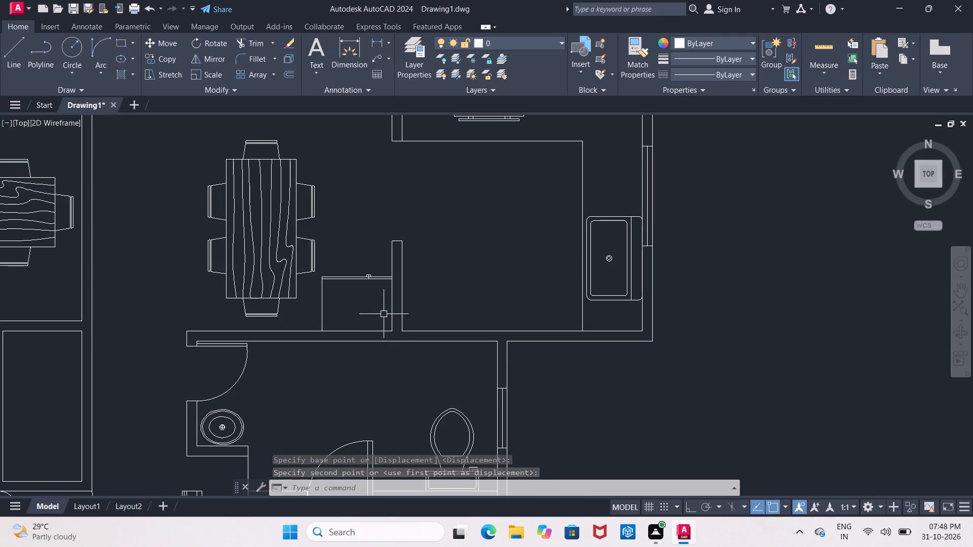
Move the right flat's dining table straight up, away from the bathroom wall, with Ortho on.
middle_drag(350, 302, 348, 346)
click(279, 325)
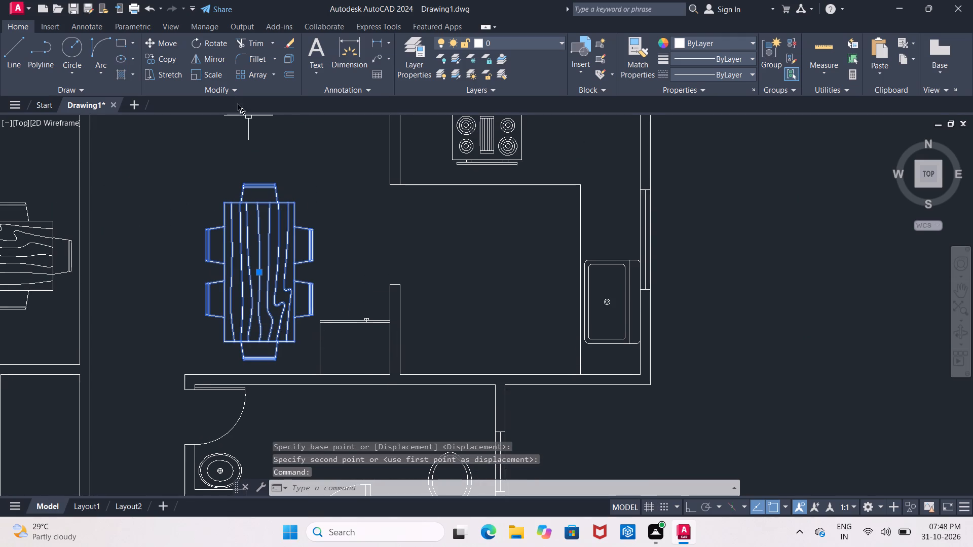
click(159, 41)
click(472, 290)
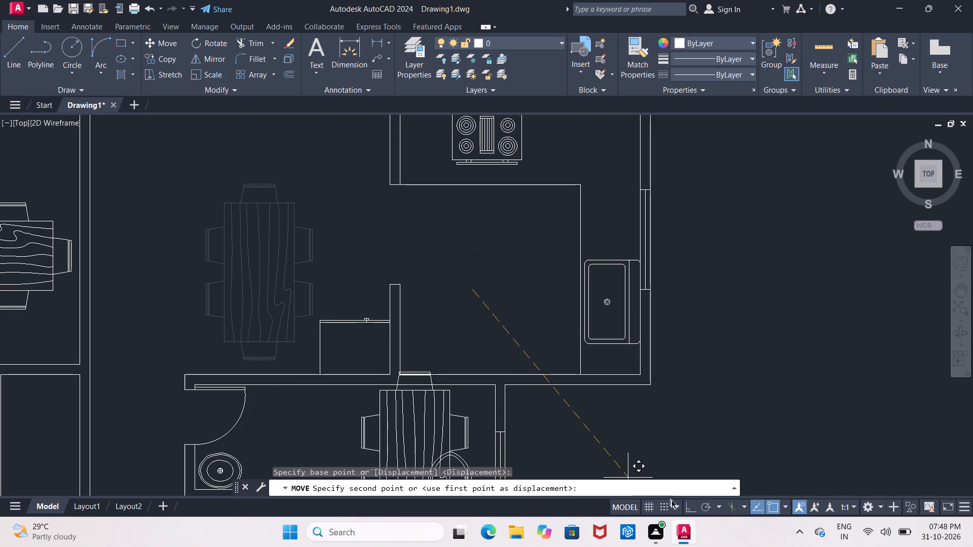
click(689, 510)
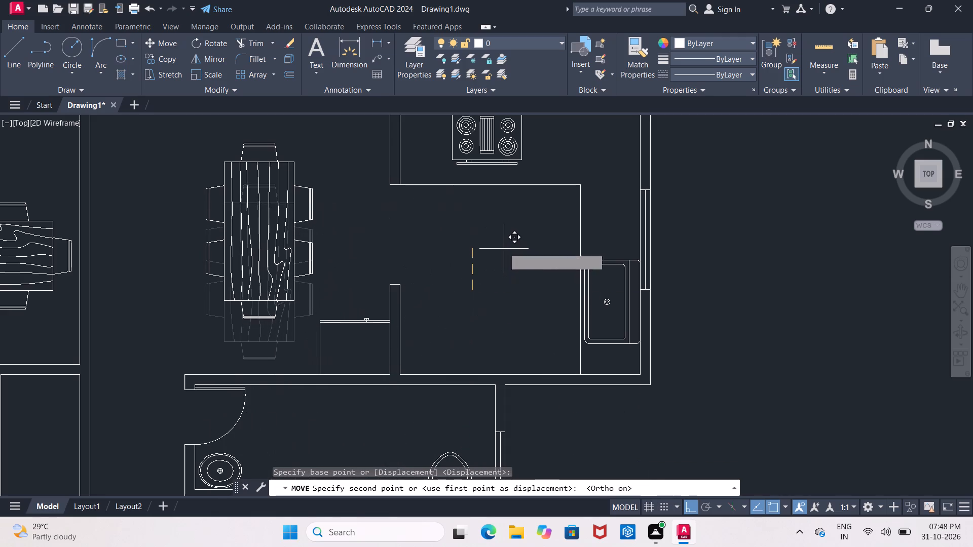
click(503, 247)
scroll(503, 247, down, 2)
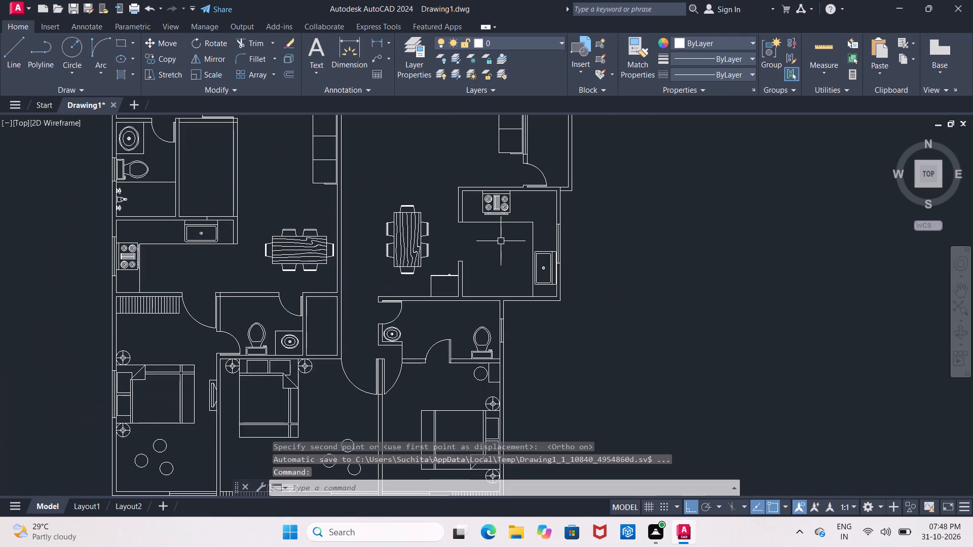
Draw an upright rectangle as a centre table in front of the L-shaped sofa in the right living room.
middle_drag(500, 244, 351, 354)
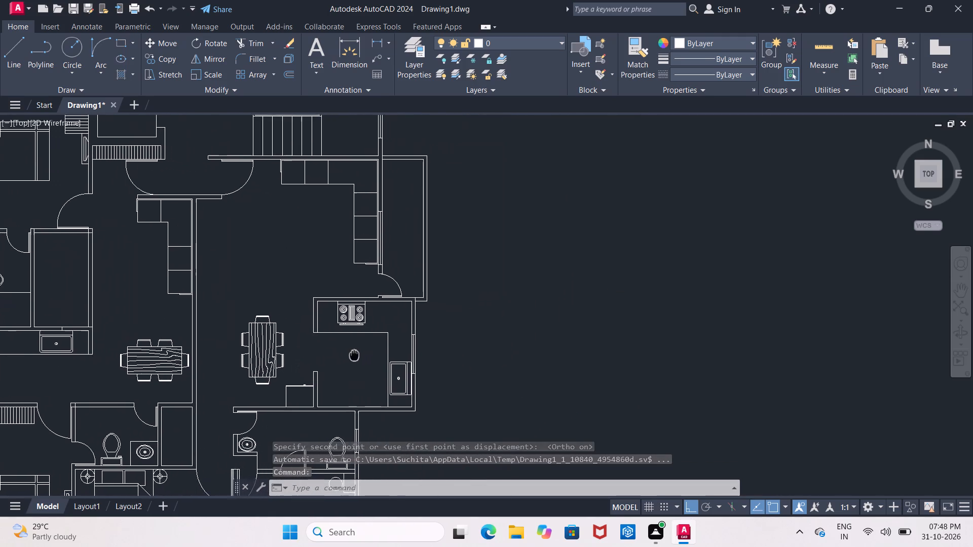
middle_drag(351, 354, 330, 357)
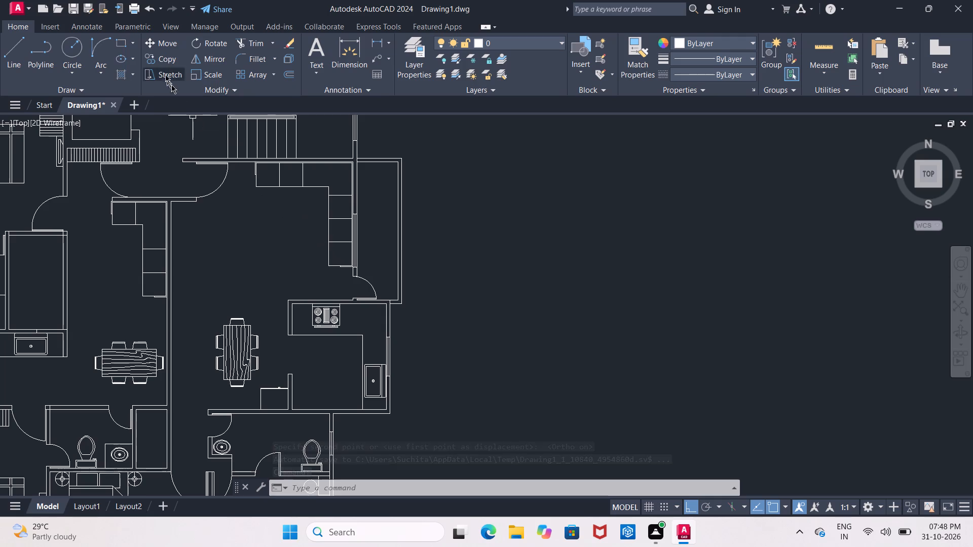
click(122, 48)
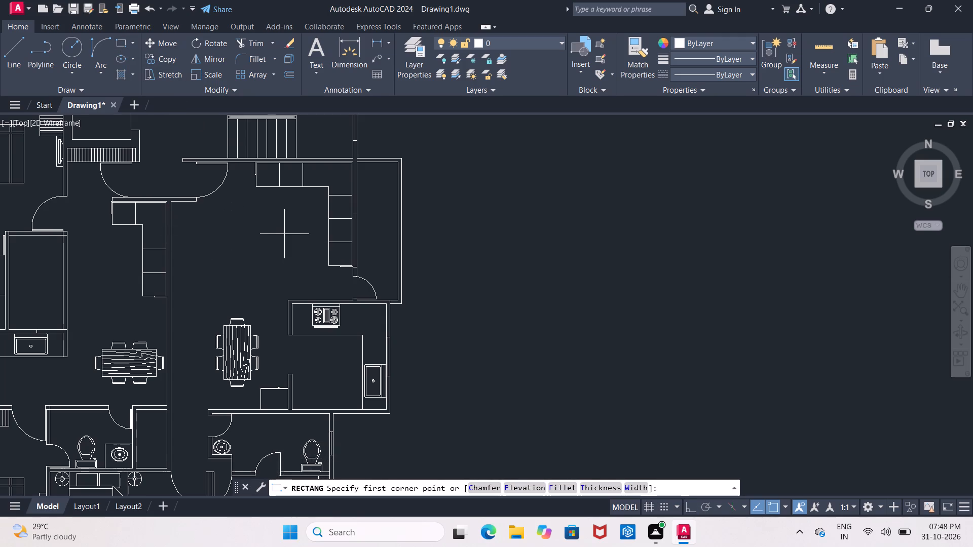
scroll(298, 229, up, 1)
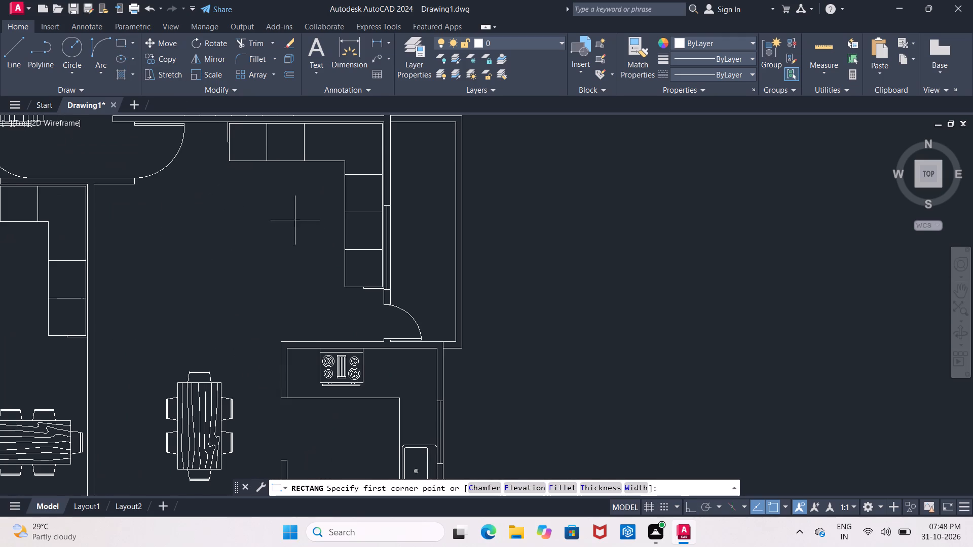
middle_drag(295, 220, 280, 254)
click(277, 217)
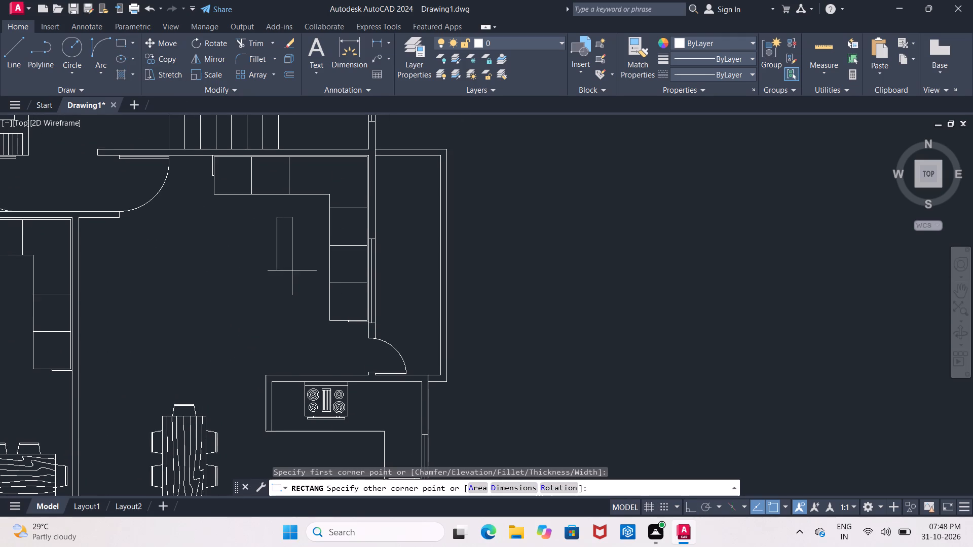
click(316, 288)
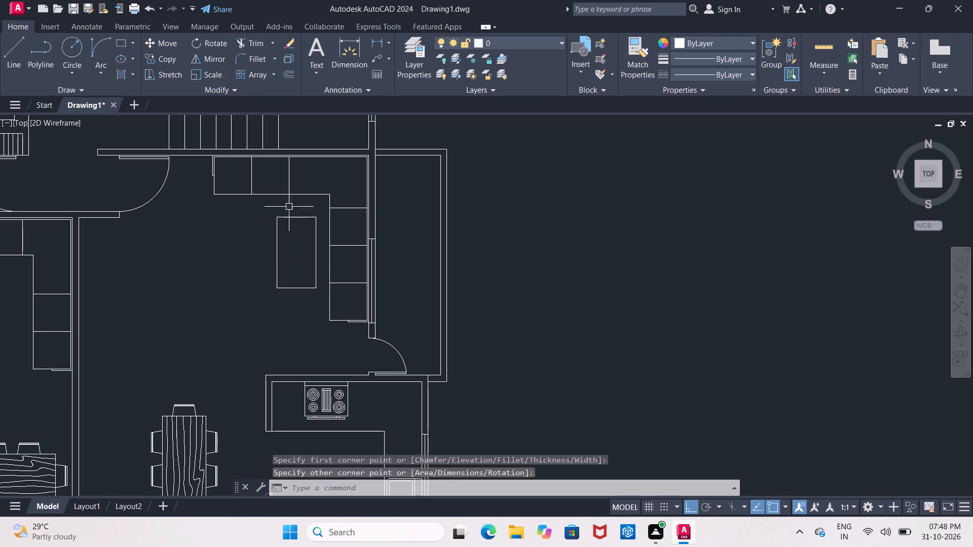
Move the centre table slightly away from both arms of the L-shaped sofa, with Ortho off.
click(273, 288)
drag(278, 292, 280, 297)
click(285, 282)
click(289, 292)
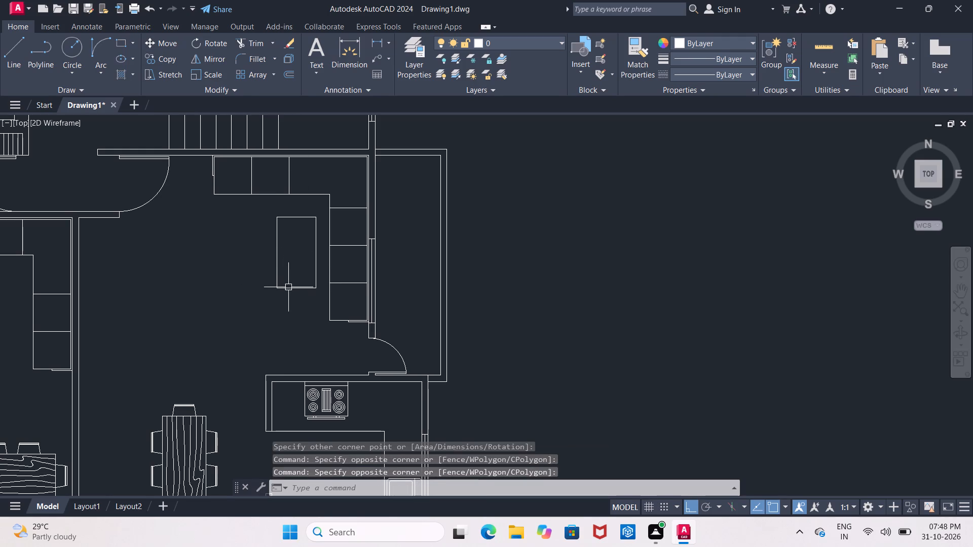
click(288, 286)
click(173, 45)
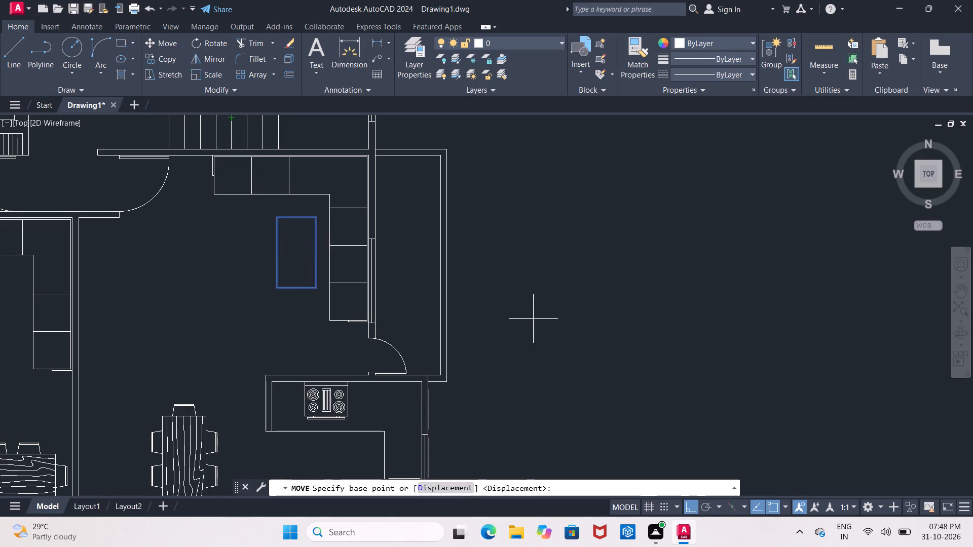
click(598, 299)
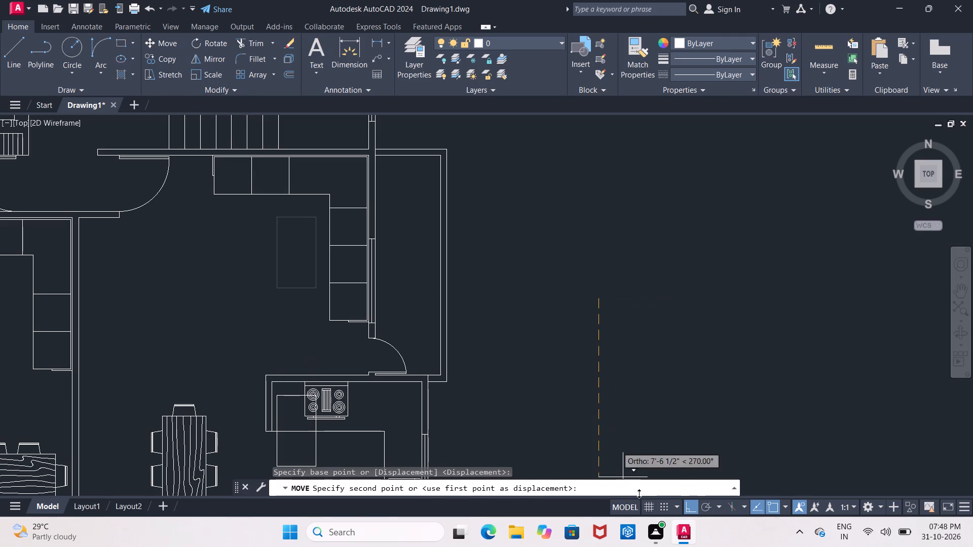
click(686, 509)
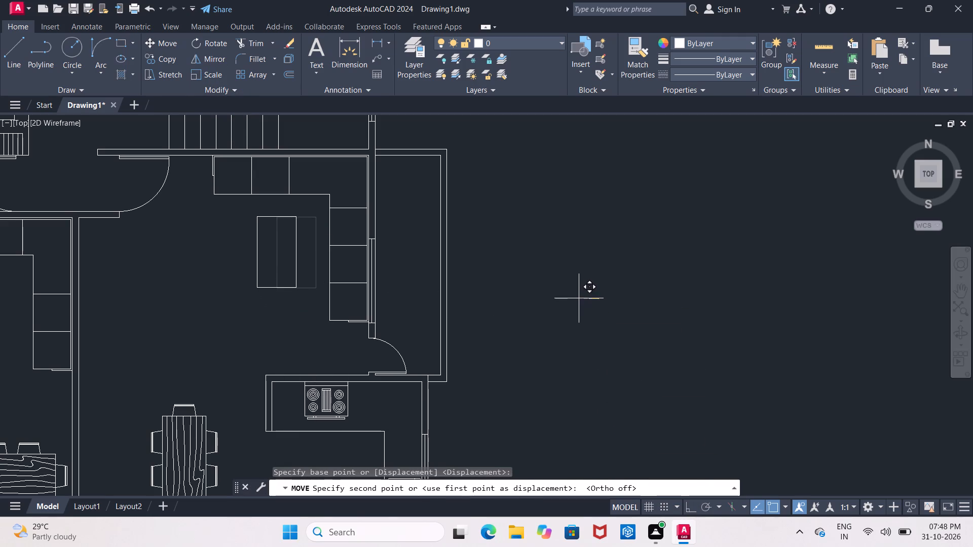
click(583, 304)
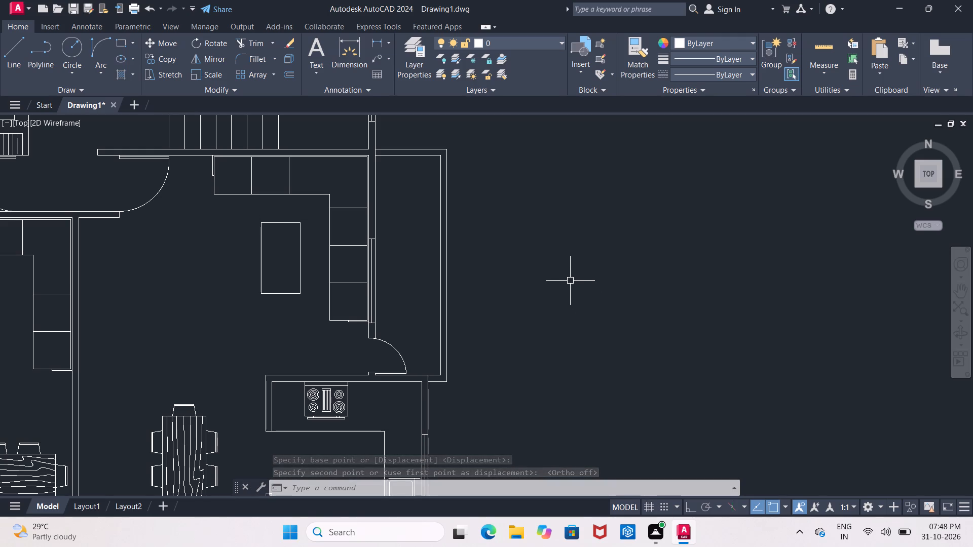
Copy the TV unit from the middle bedroom's balcony wall to the space beside the right bedroom's bed.
scroll(570, 281, down, 2)
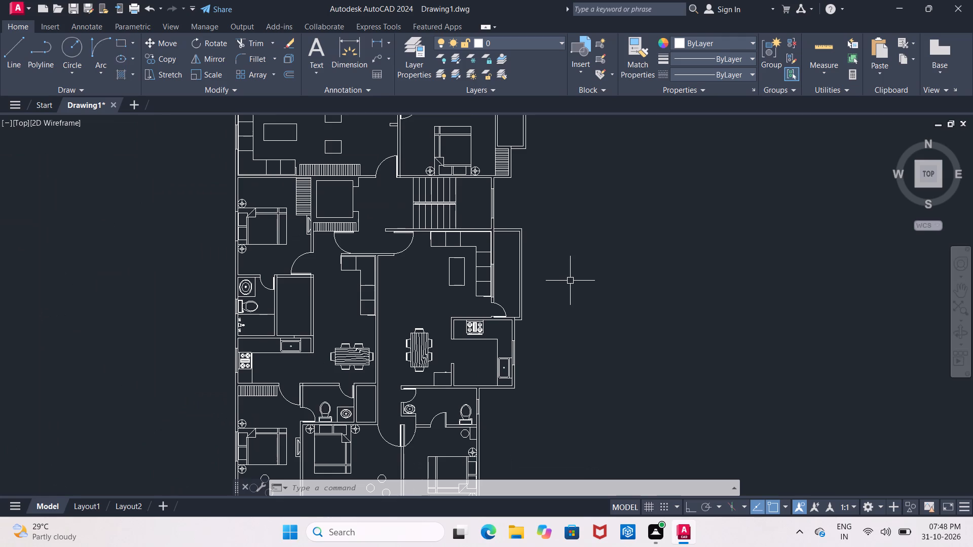
scroll(568, 281, down, 1)
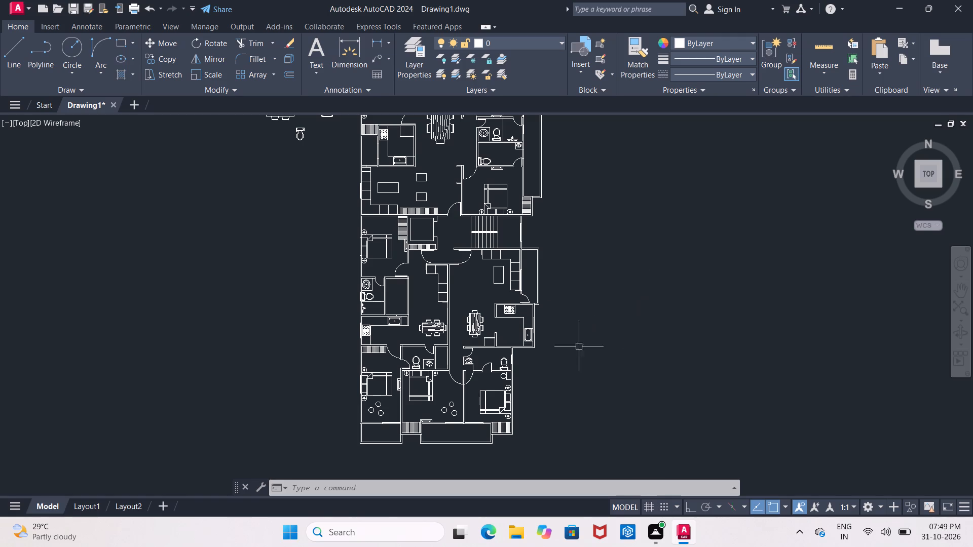
scroll(447, 415, up, 3)
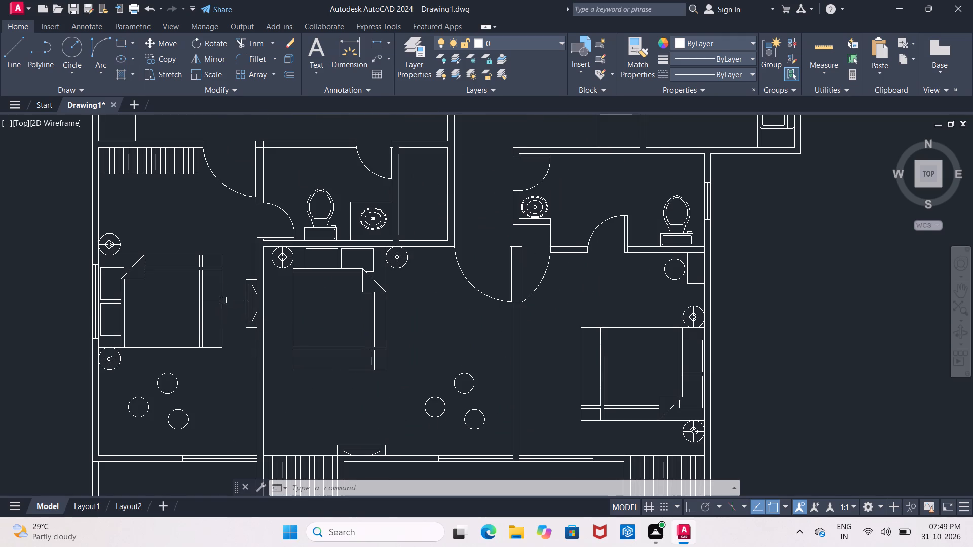
middle_drag(330, 407, 300, 335)
scroll(315, 385, up, 3)
click(267, 323)
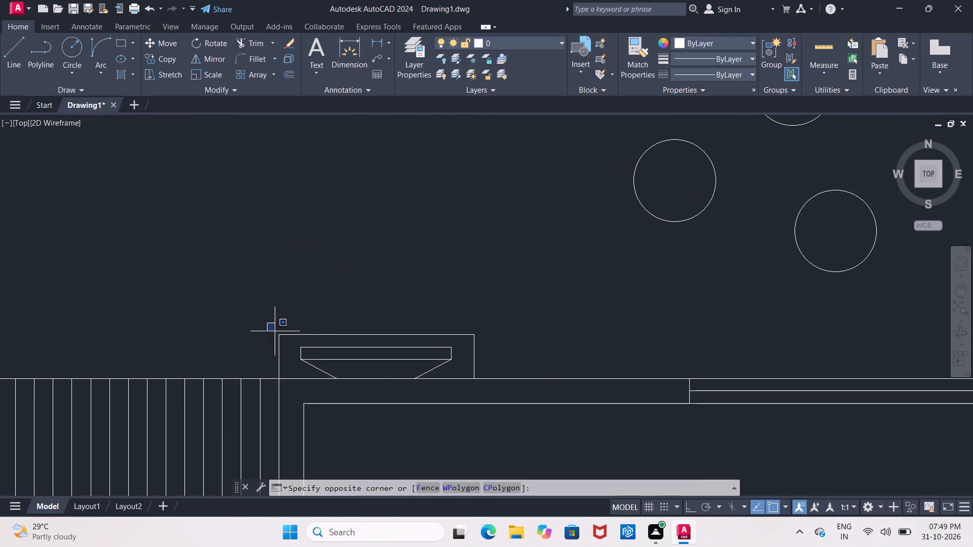
click(533, 389)
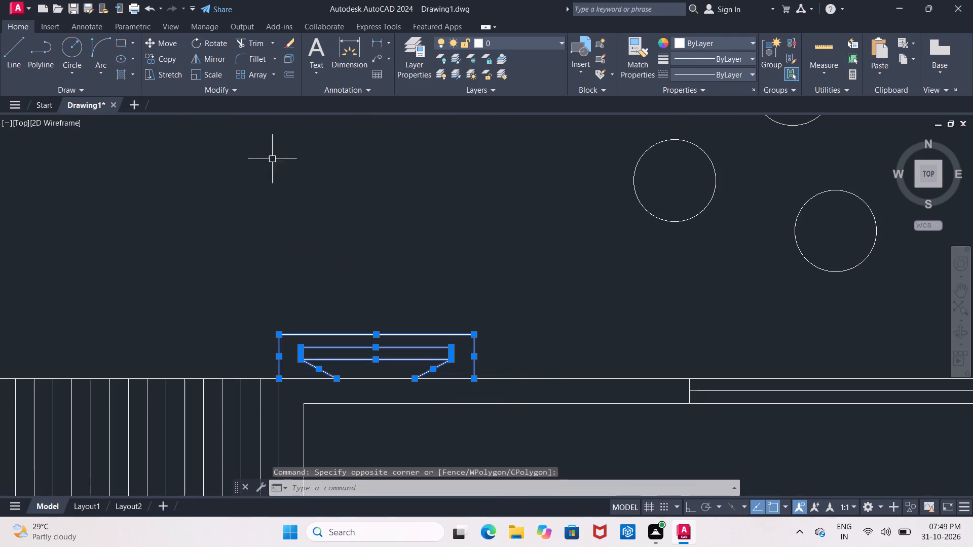
click(158, 55)
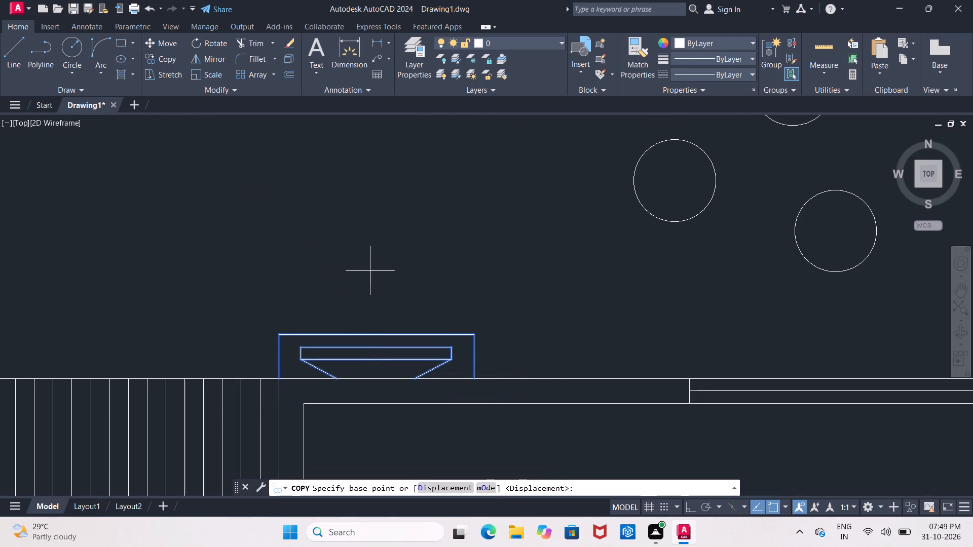
click(371, 269)
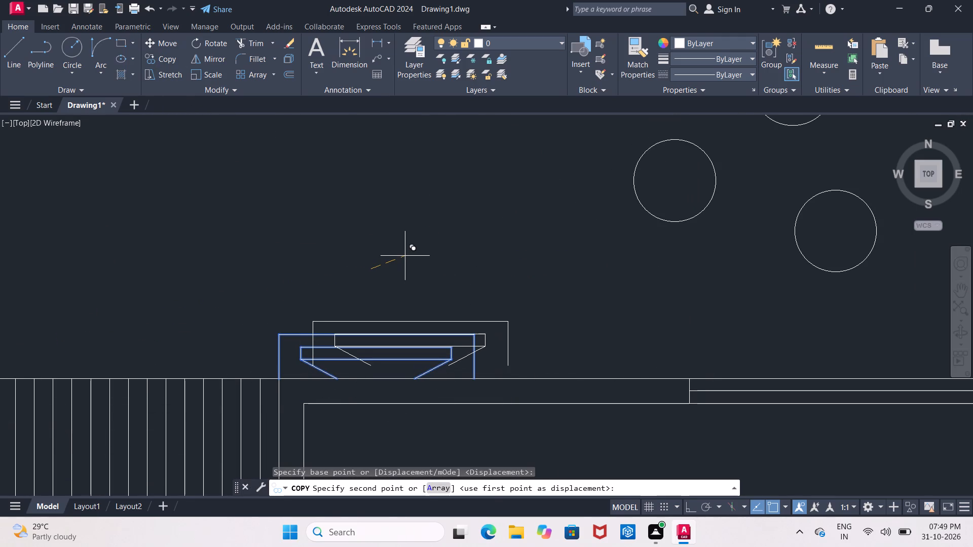
scroll(518, 207, down, 5)
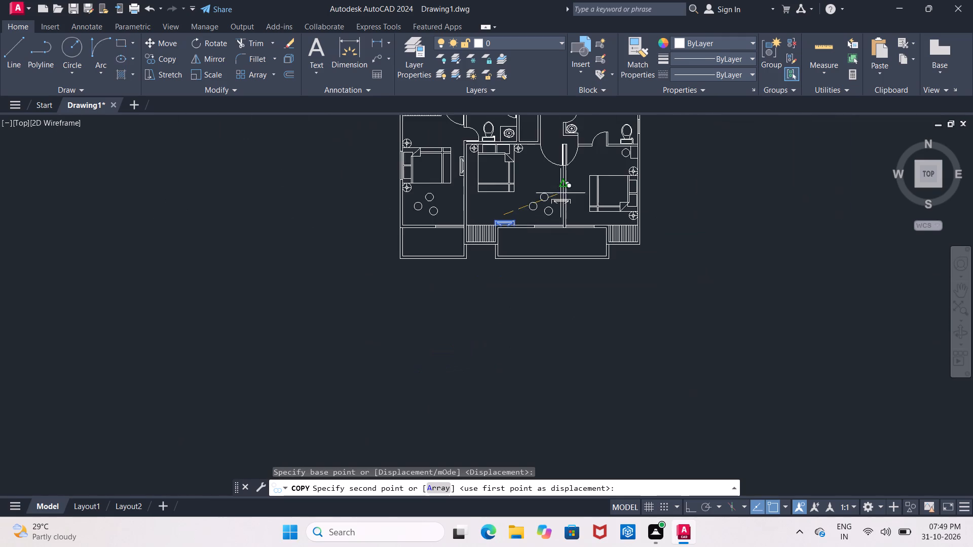
middle_drag(611, 171, 532, 258)
scroll(509, 283, up, 3)
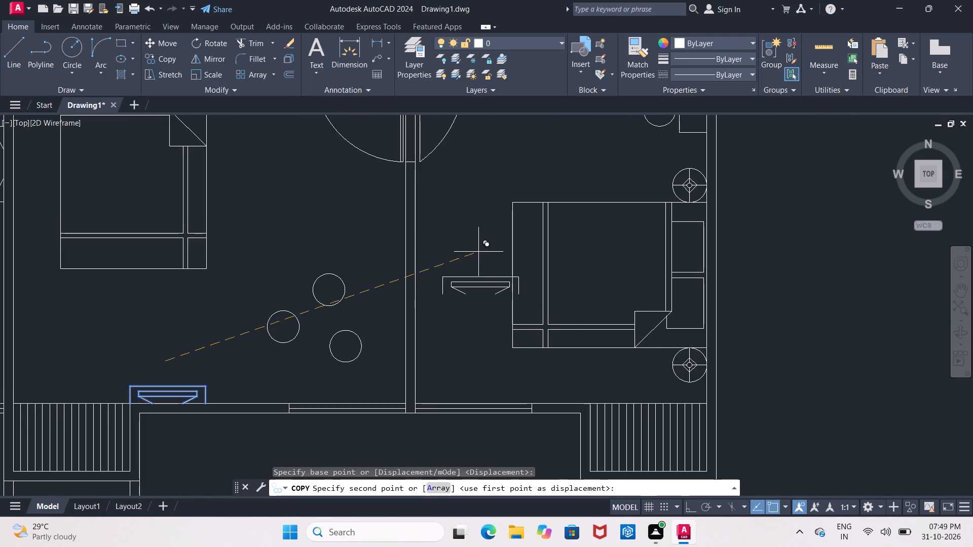
click(461, 227)
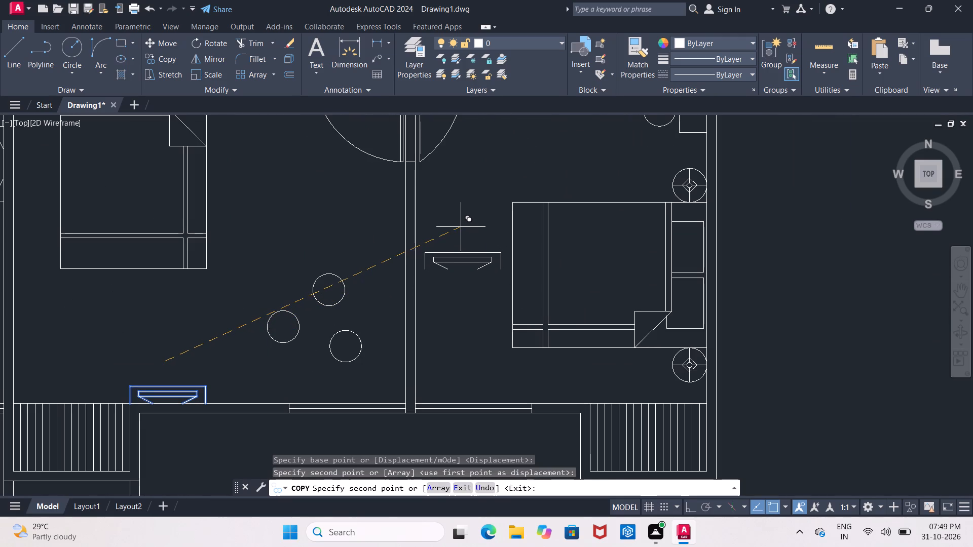
key(Escape)
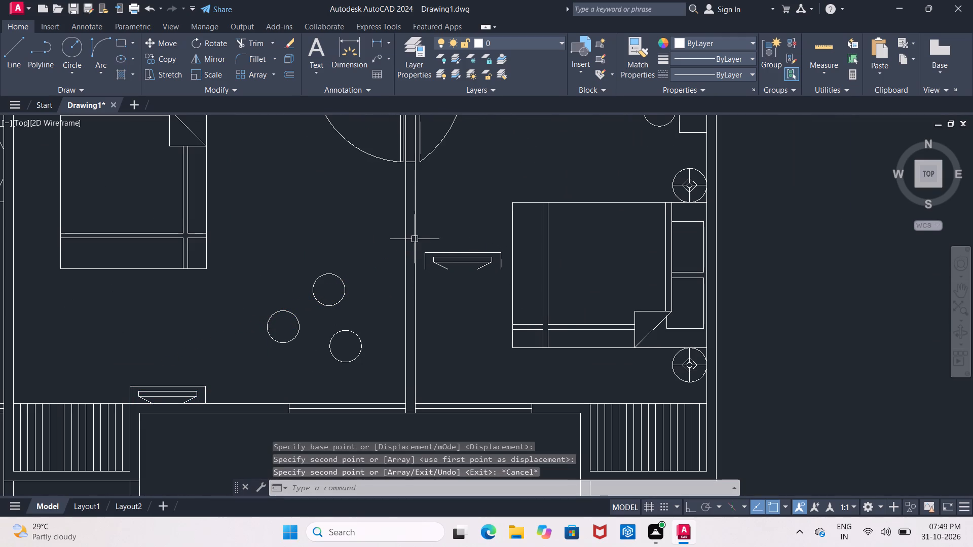
Rotate the copied TV unit 90° clockwise about its upper-right corner so its back faces the partition wall.
click(419, 238)
click(505, 293)
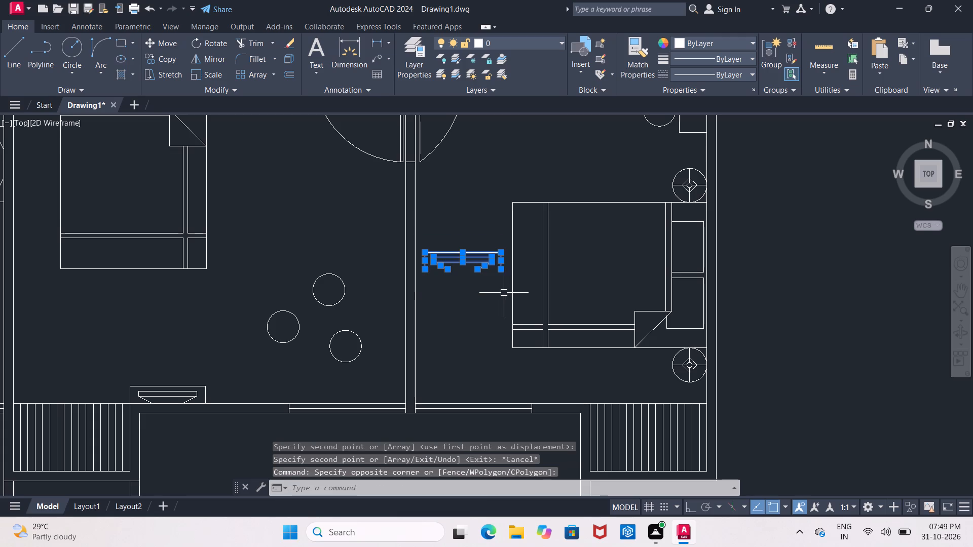
click(215, 41)
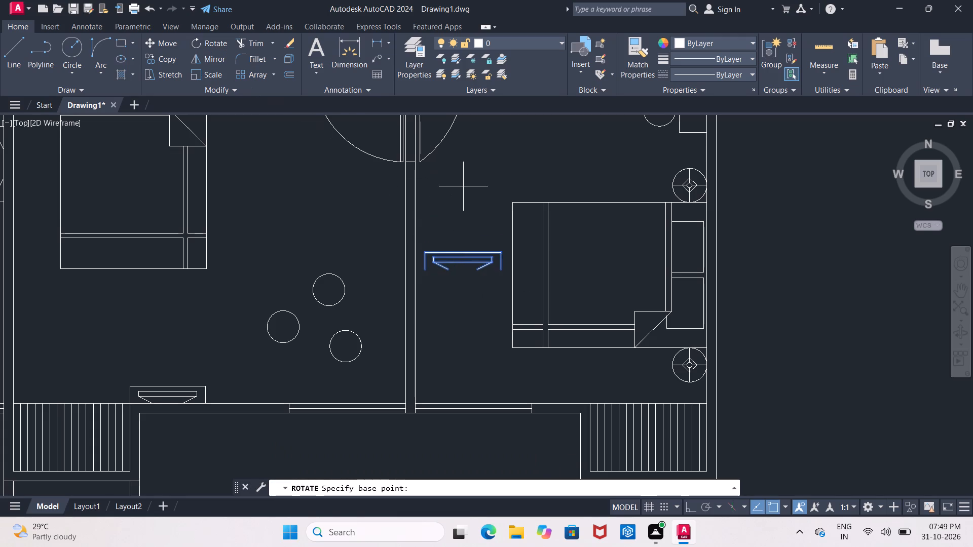
click(501, 252)
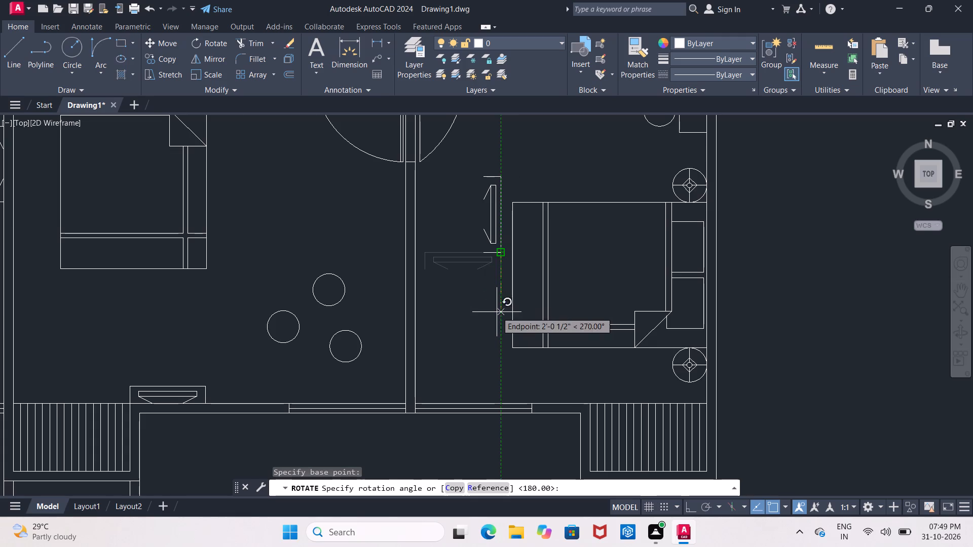
click(497, 312)
Move the rotated TV unit in the right bedroom so its back sits flush against the partition wall facing the bed.
click(470, 168)
click(504, 271)
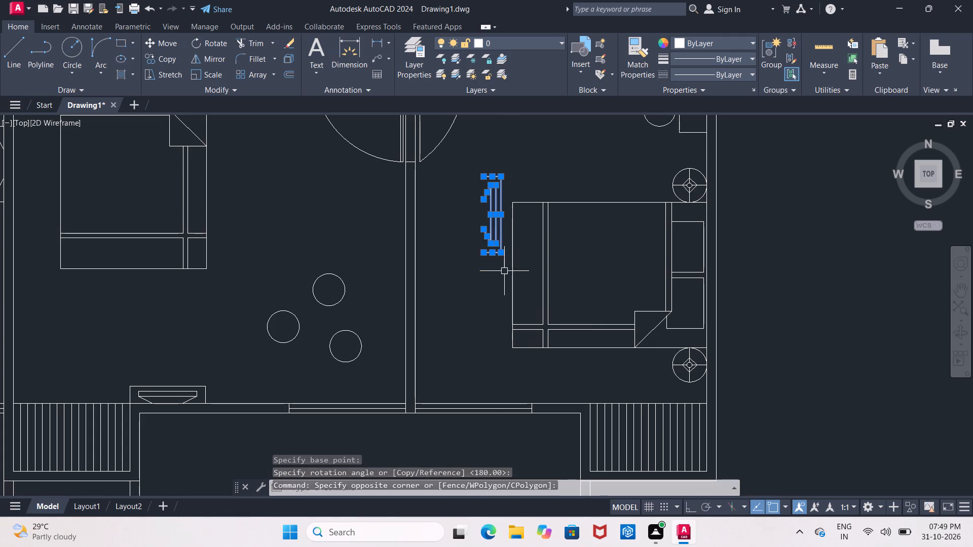
click(170, 38)
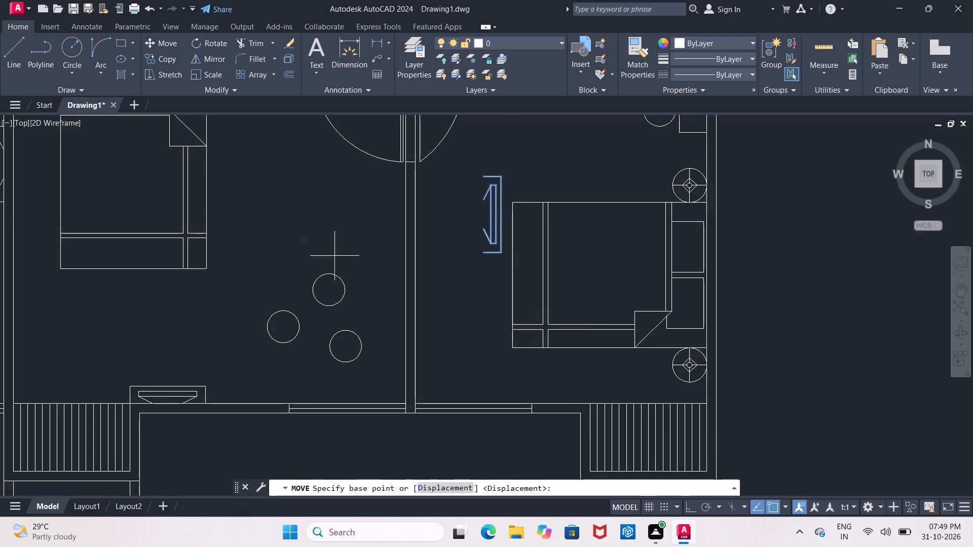
click(485, 255)
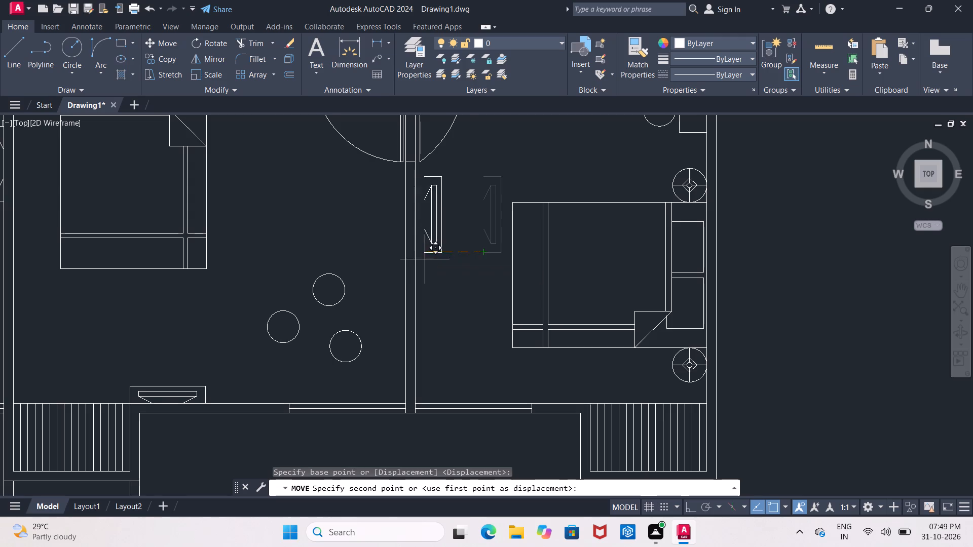
scroll(426, 259, up, 2)
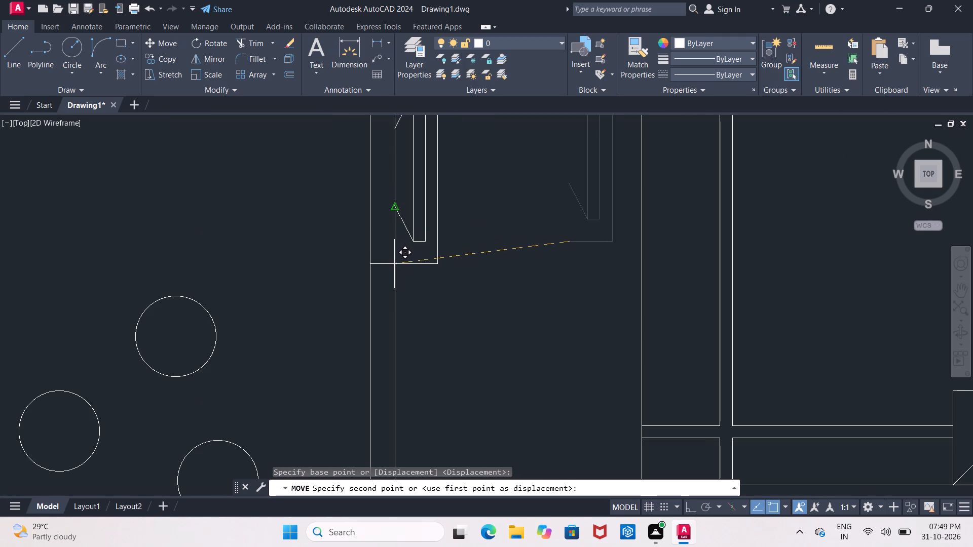
click(394, 264)
scroll(397, 269, down, 2)
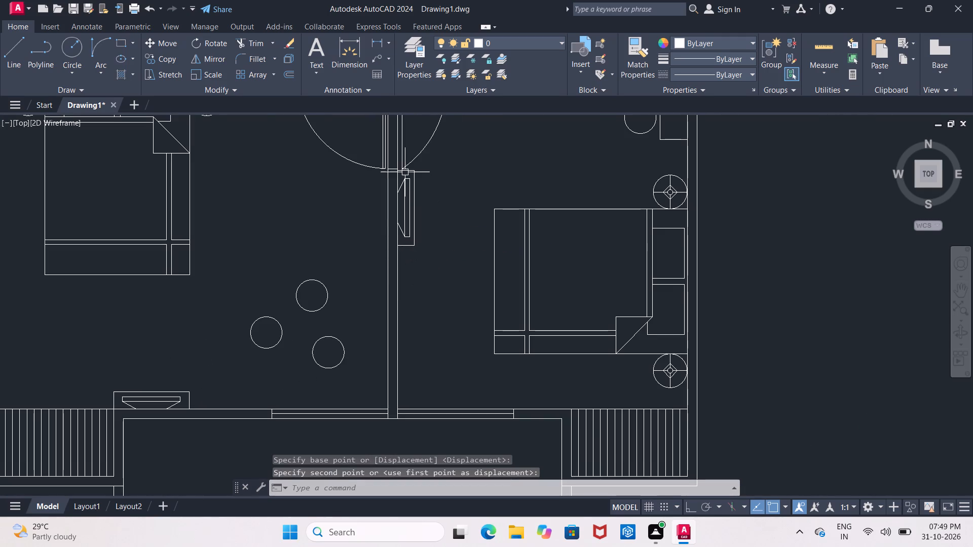
With Ortho on, move the right bedroom's TV unit about 2'-3 1/2" straight down along the partition wall, opposite the bed.
scroll(405, 172, up, 3)
click(361, 161)
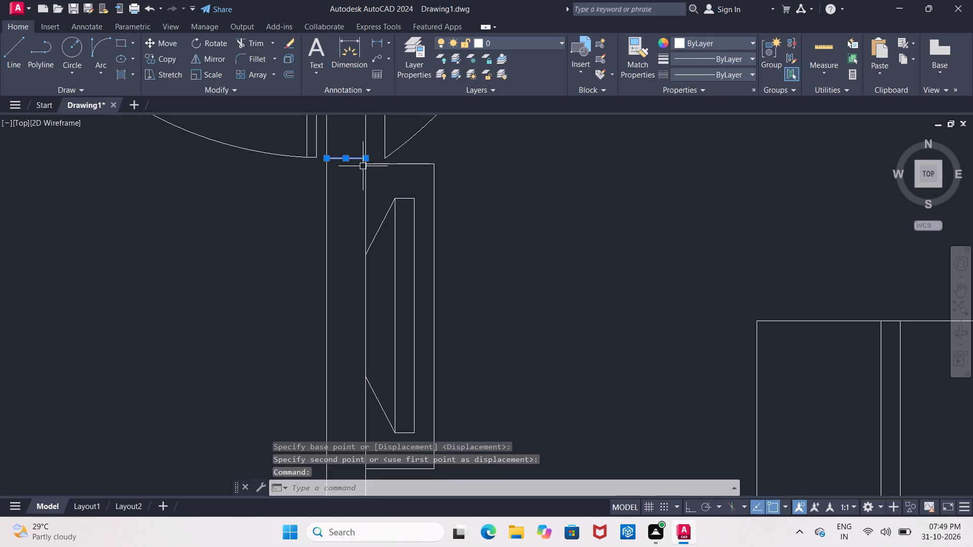
key(Escape)
scroll(390, 175, up, 1)
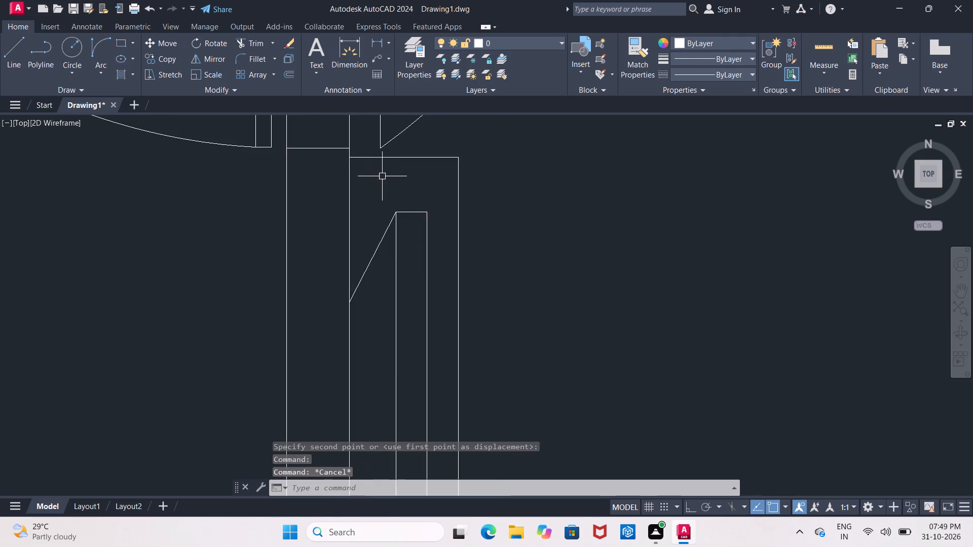
scroll(382, 176, up, 1)
middle_drag(353, 173, 347, 317)
click(306, 282)
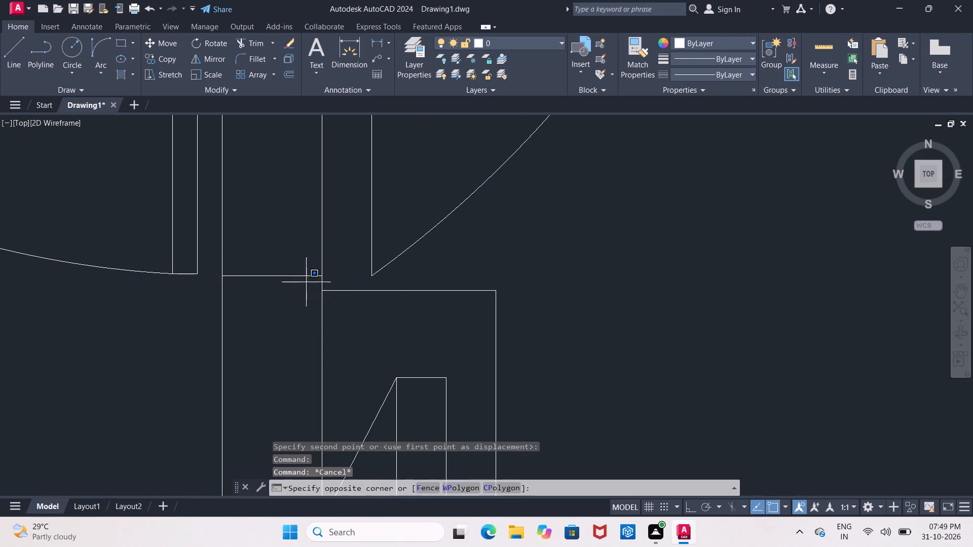
middle_drag(433, 363, 362, 137)
scroll(363, 139, down, 1)
scroll(386, 204, down, 1)
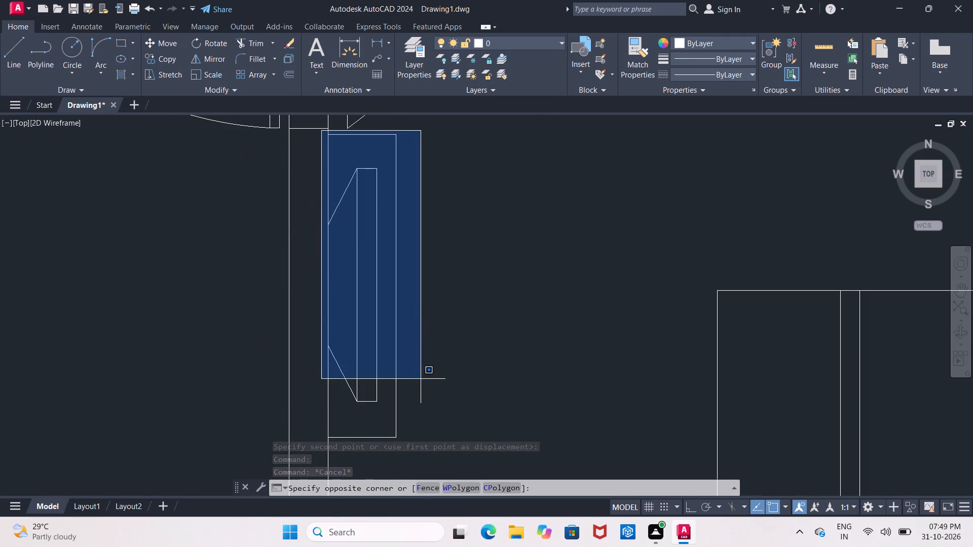
middle_drag(421, 379, 390, 295)
click(387, 363)
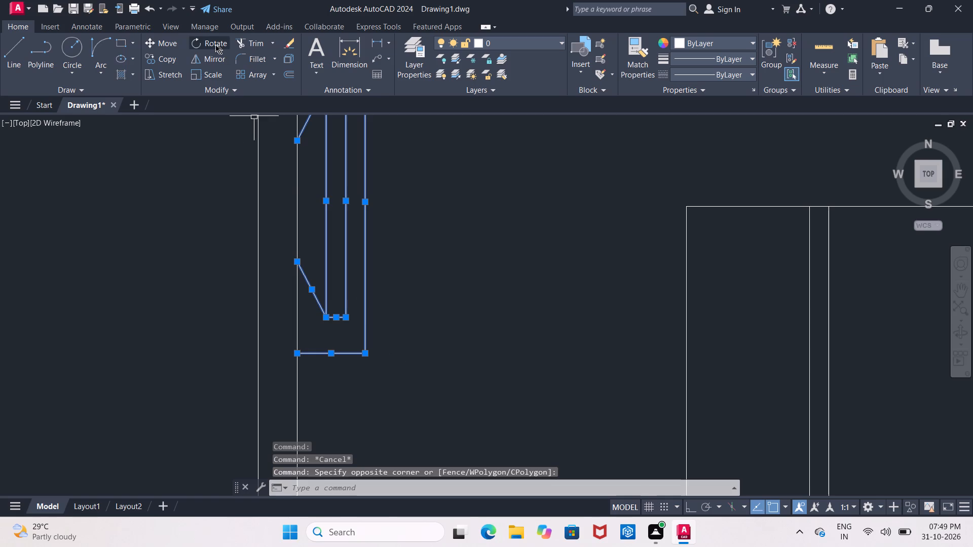
click(174, 44)
scroll(283, 206, down, 2)
scroll(362, 197, down, 1)
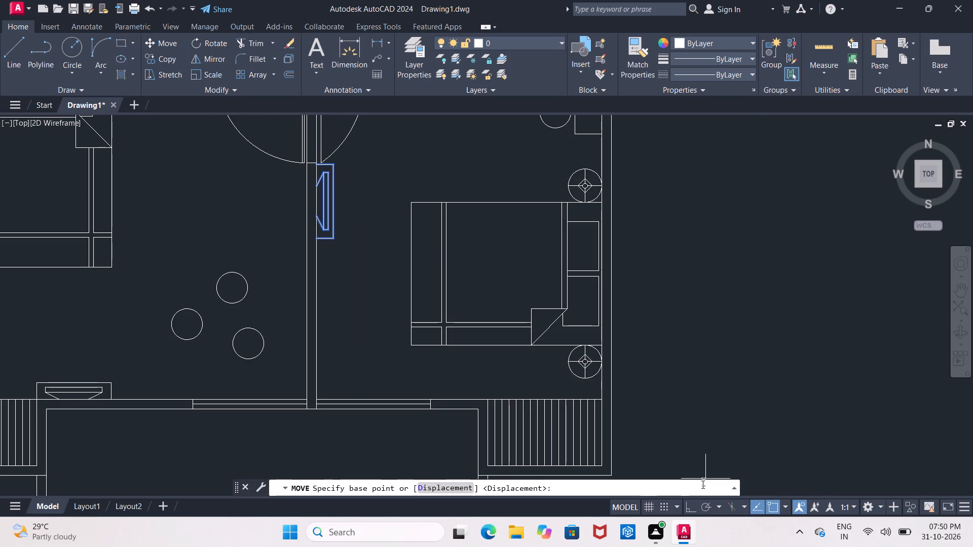
click(691, 505)
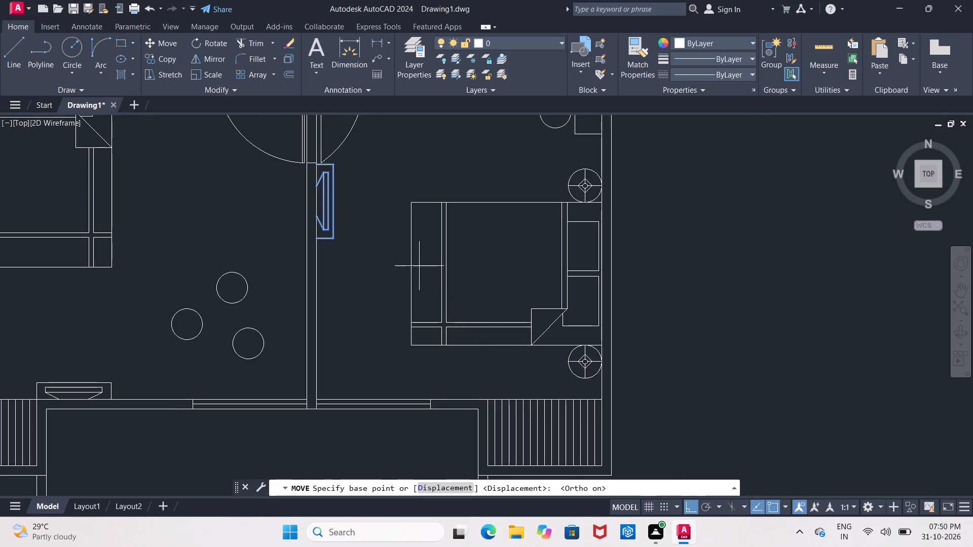
click(387, 176)
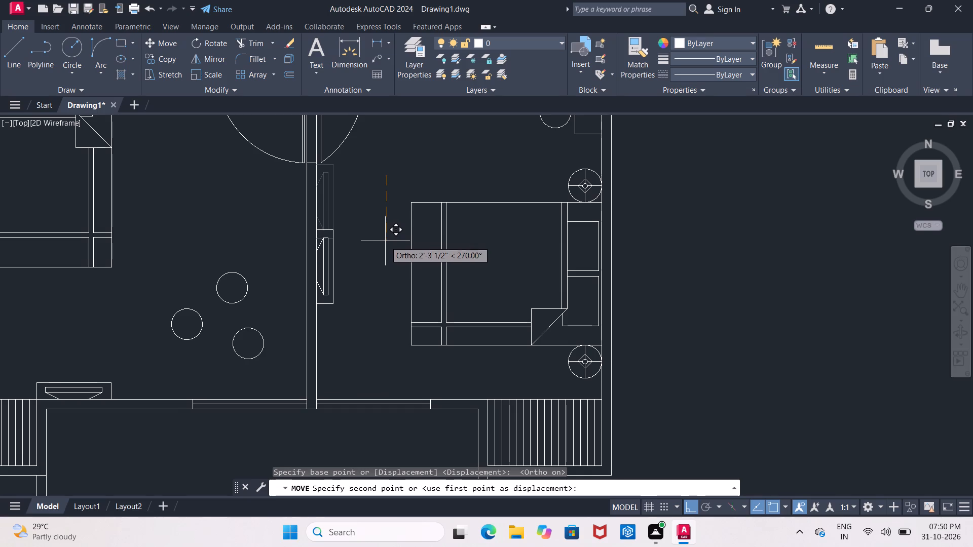
click(385, 240)
In the top flat, draw a line across the dining area's balcony wall about 1'-3 1/2" from its left end, trimmed to the wall thickness.
scroll(385, 244, down, 2)
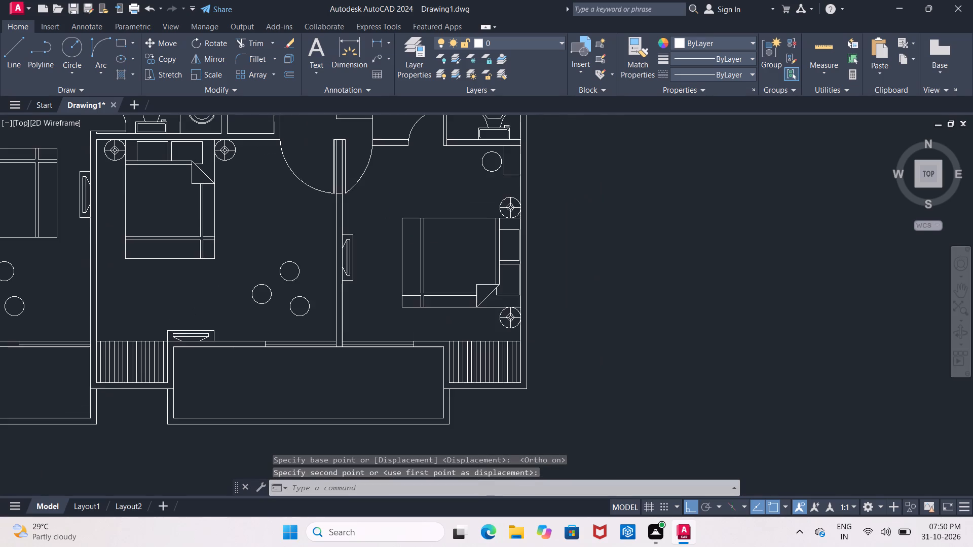
scroll(385, 244, down, 2)
middle_drag(397, 186, 375, 295)
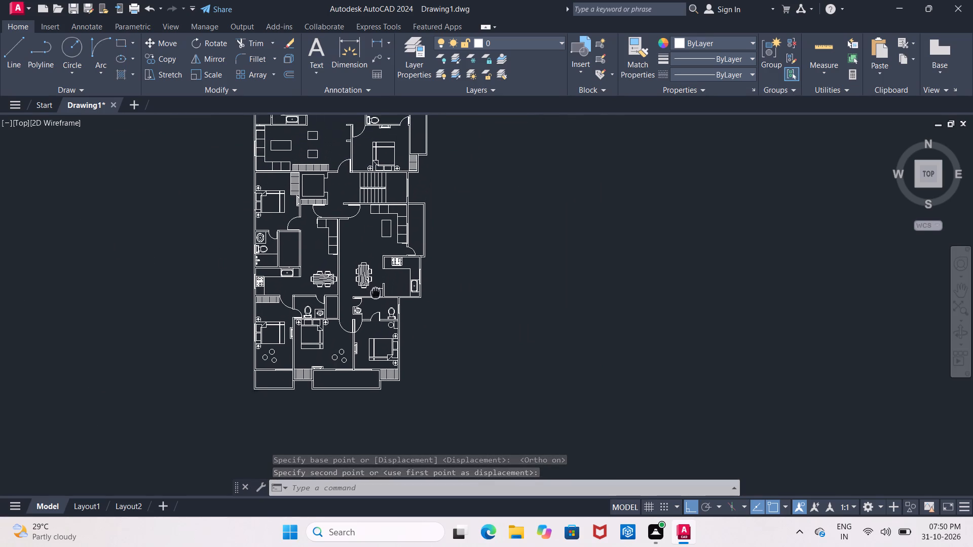
middle_drag(375, 295, 374, 317)
scroll(374, 317, down, 1)
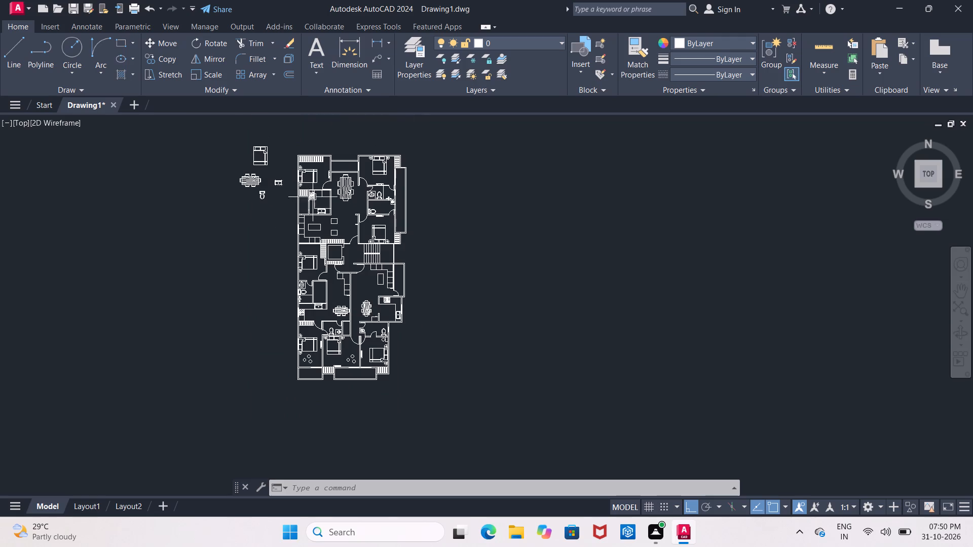
scroll(313, 198, up, 1)
middle_drag(365, 172, 356, 245)
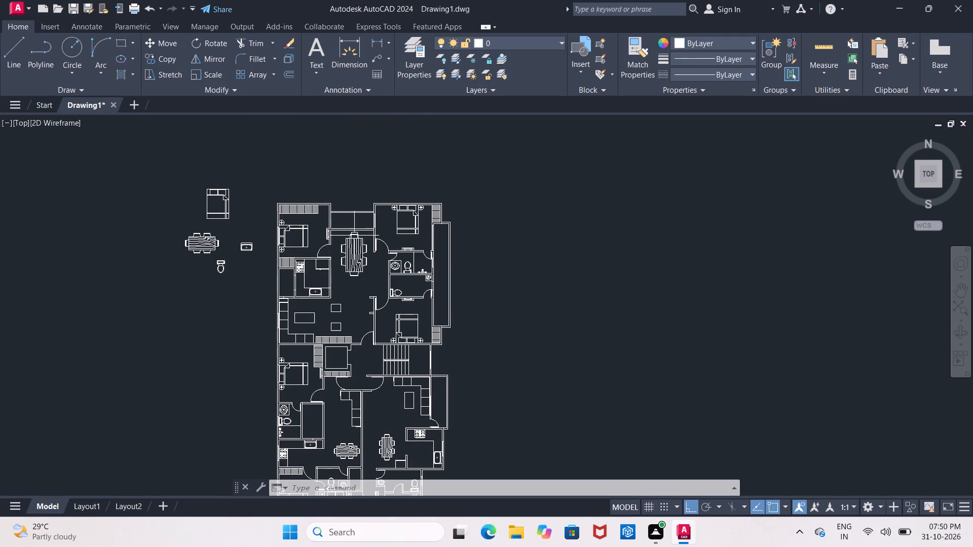
key(Escape)
key(Escape)
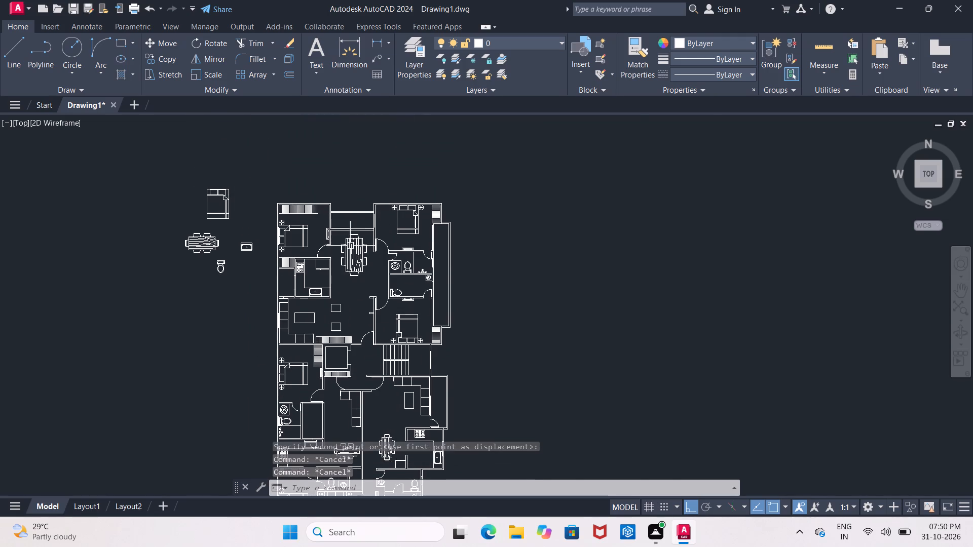
scroll(350, 239, up, 3)
middle_drag(350, 184, 350, 262)
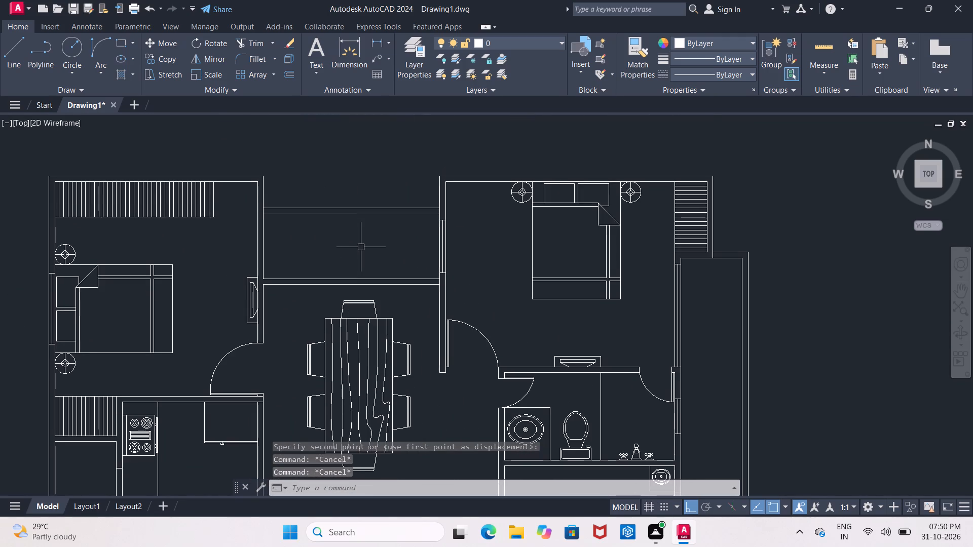
click(16, 52)
scroll(275, 282, up, 3)
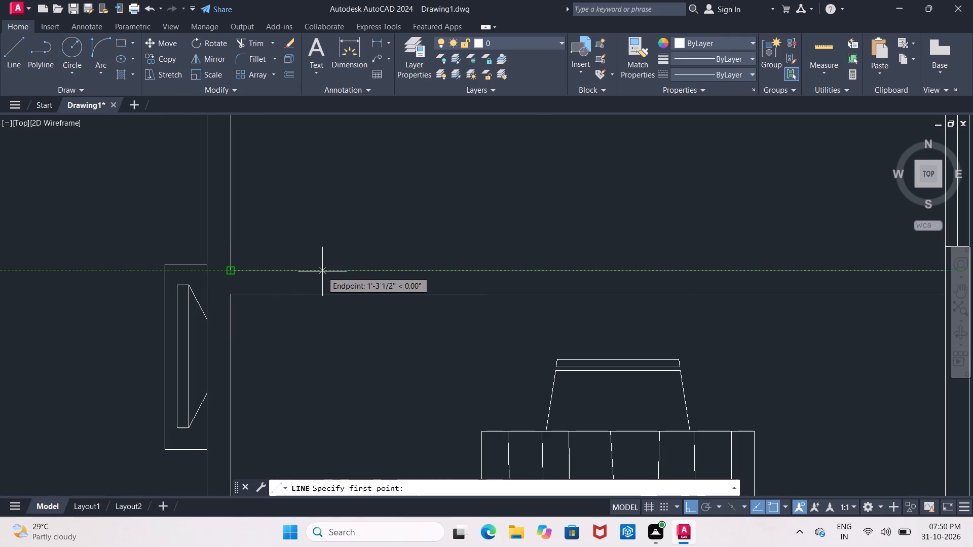
click(322, 271)
click(332, 313)
key(Escape)
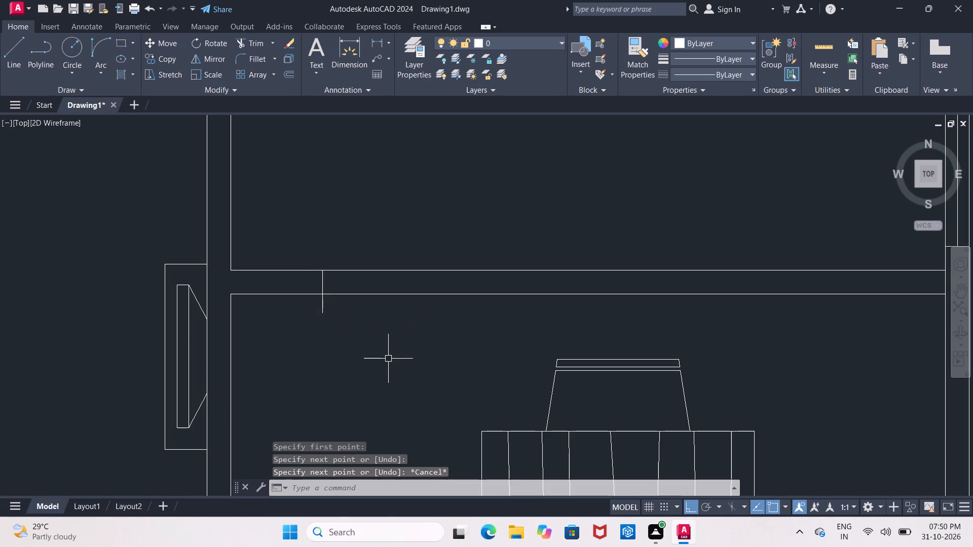
key(t)
key(r)
key(space)
key(space)
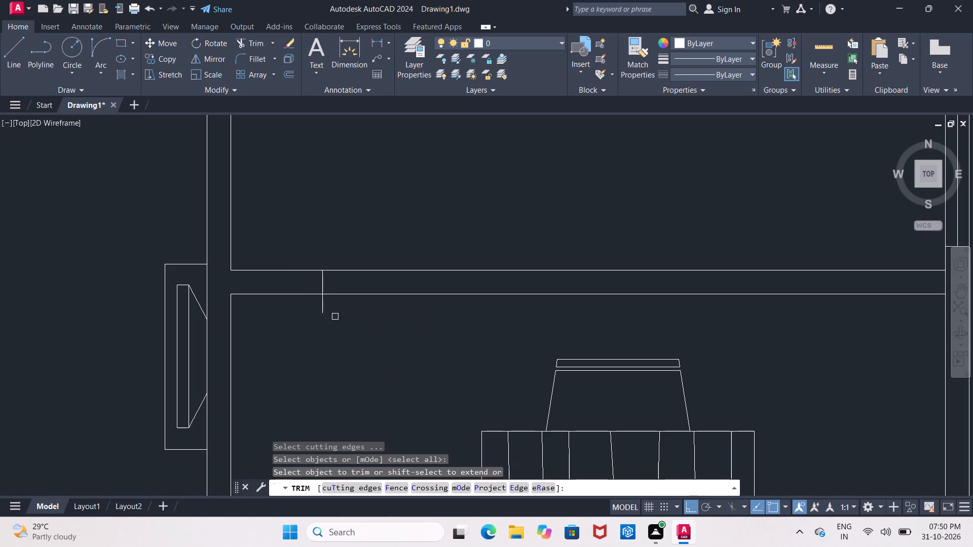
click(324, 310)
middle_drag(347, 317, 276, 311)
key(Escape)
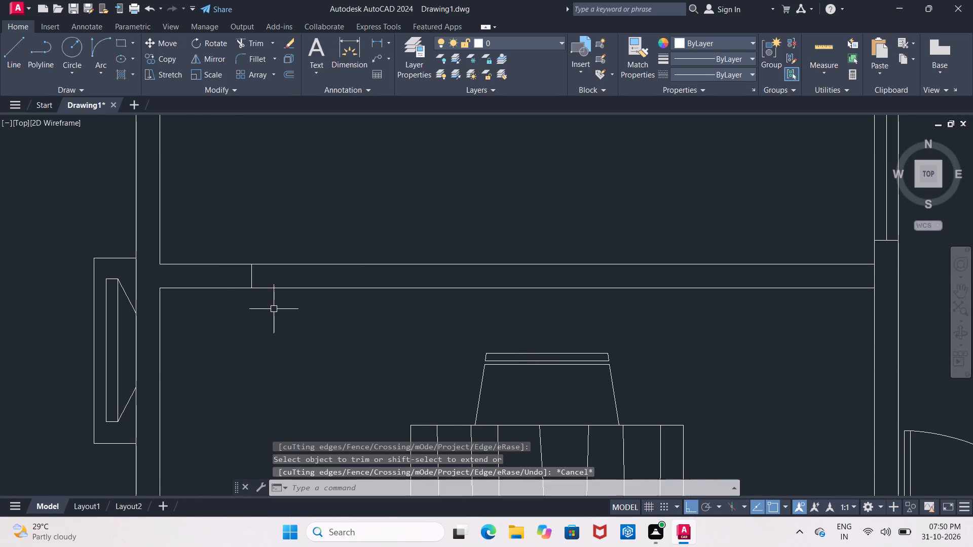
Draw a matching line about 1'-5 1/2" from the wall's right end, trimming its overhang and the wall line closing that end.
click(15, 54)
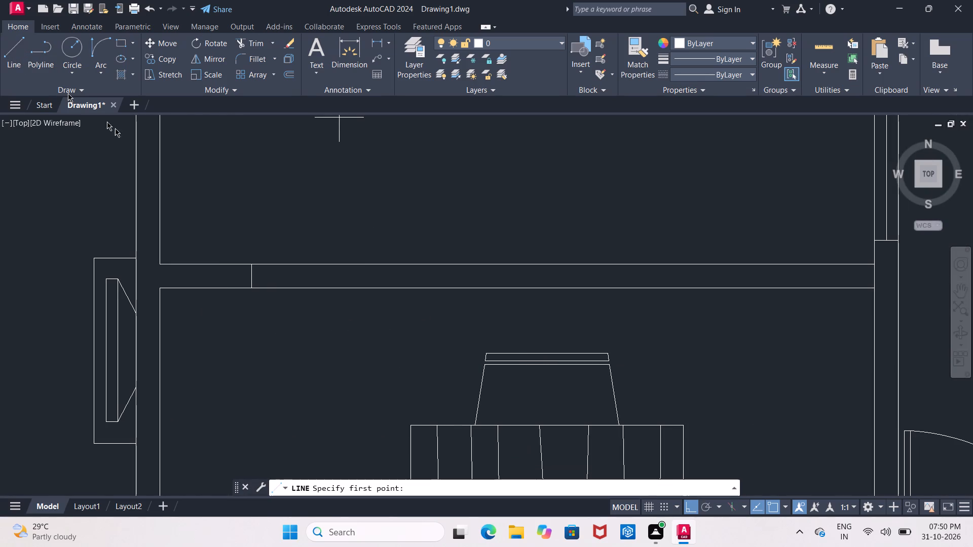
click(769, 266)
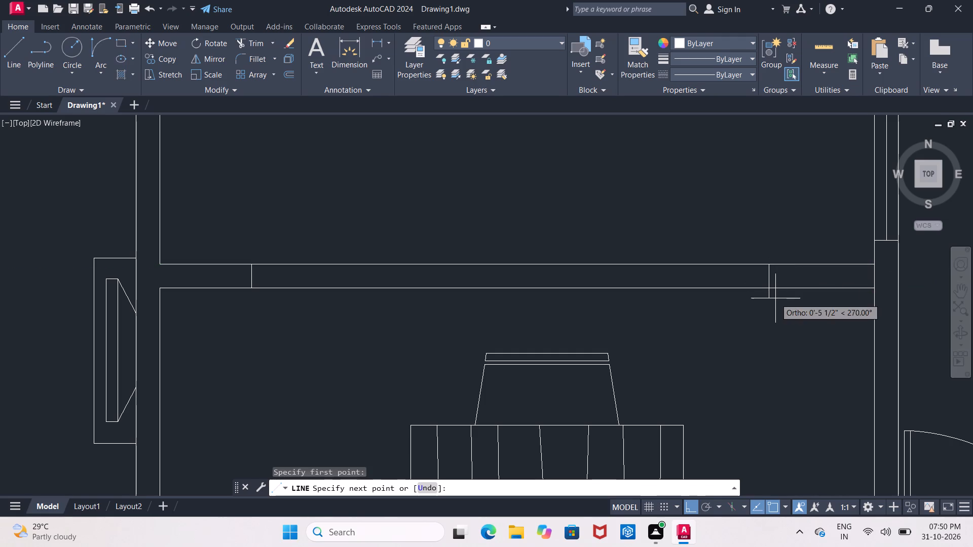
click(775, 298)
key(Escape)
text(TR)
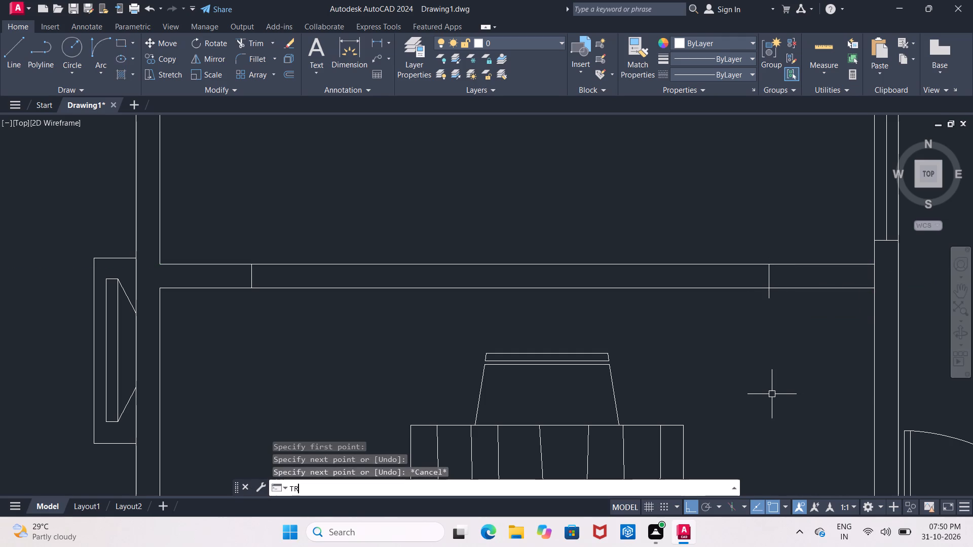
key(space)
key(space)
click(770, 297)
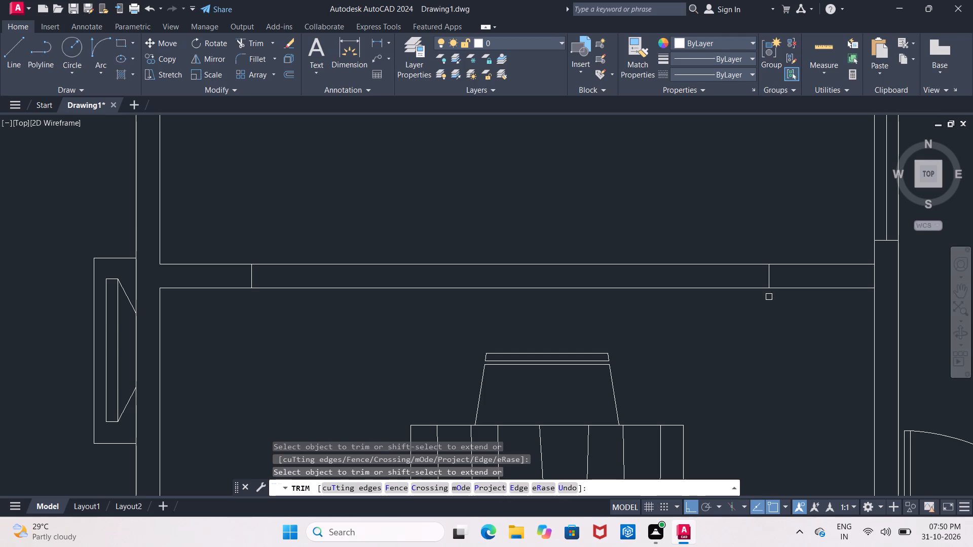
click(874, 277)
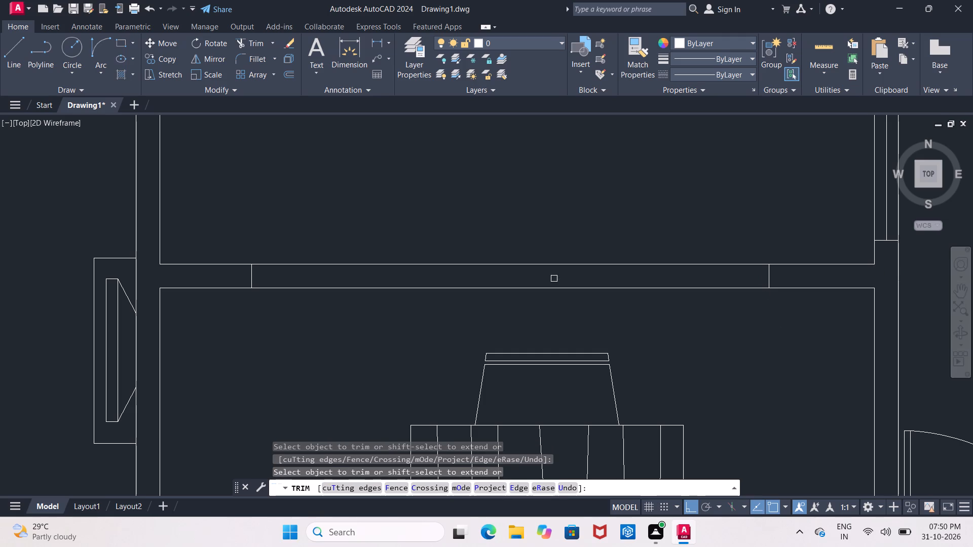
key(Escape)
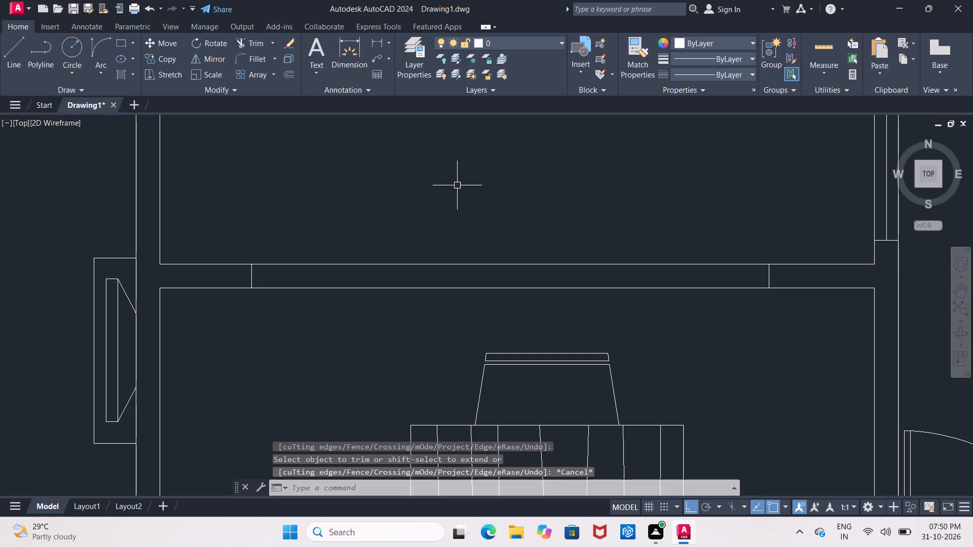
Move the right-hand line across the dining balcony wall 4" to the right.
scroll(457, 185, down, 4)
scroll(485, 216, up, 1)
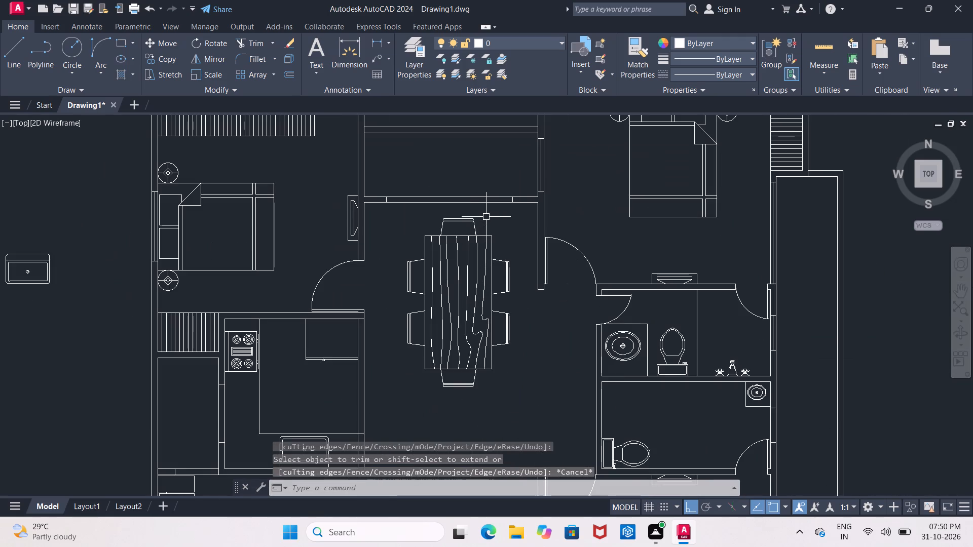
scroll(508, 202, up, 2)
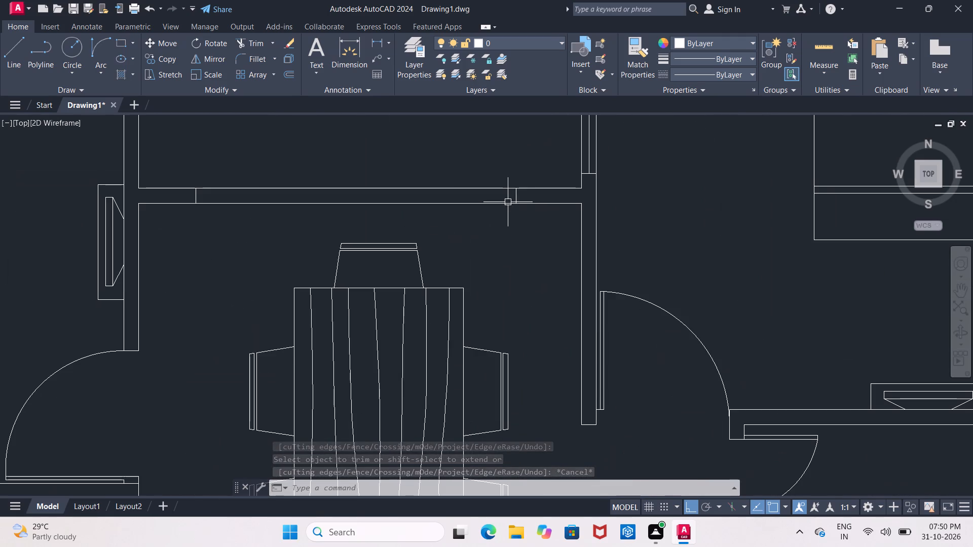
click(516, 196)
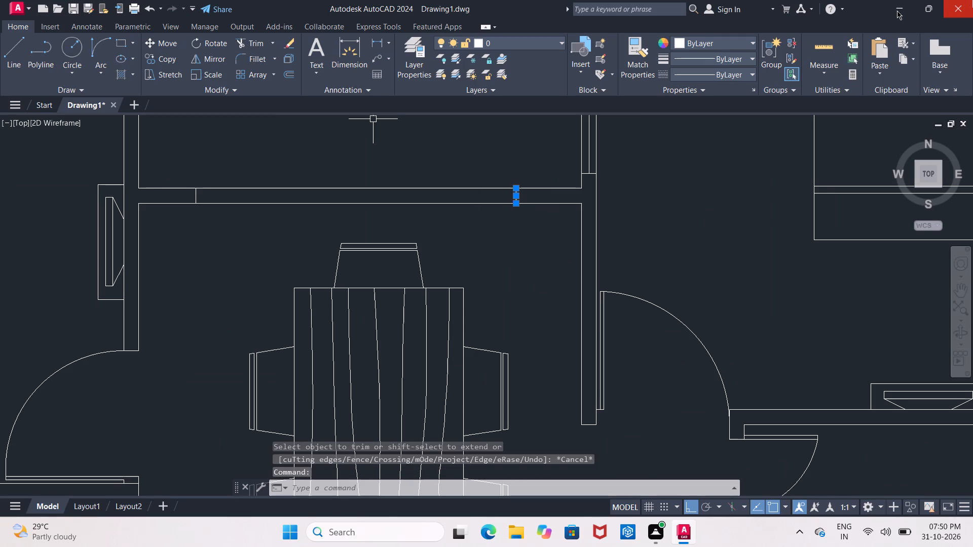
click(151, 44)
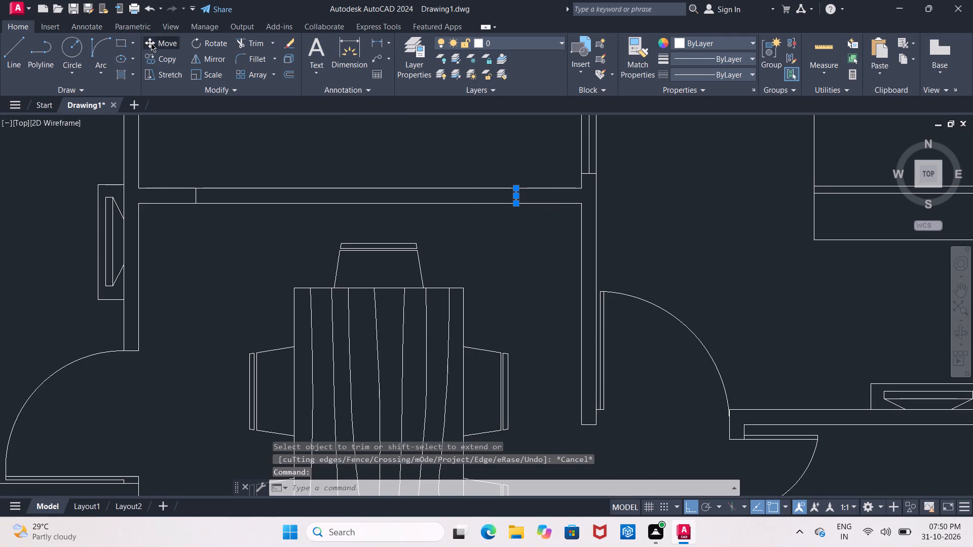
click(220, 134)
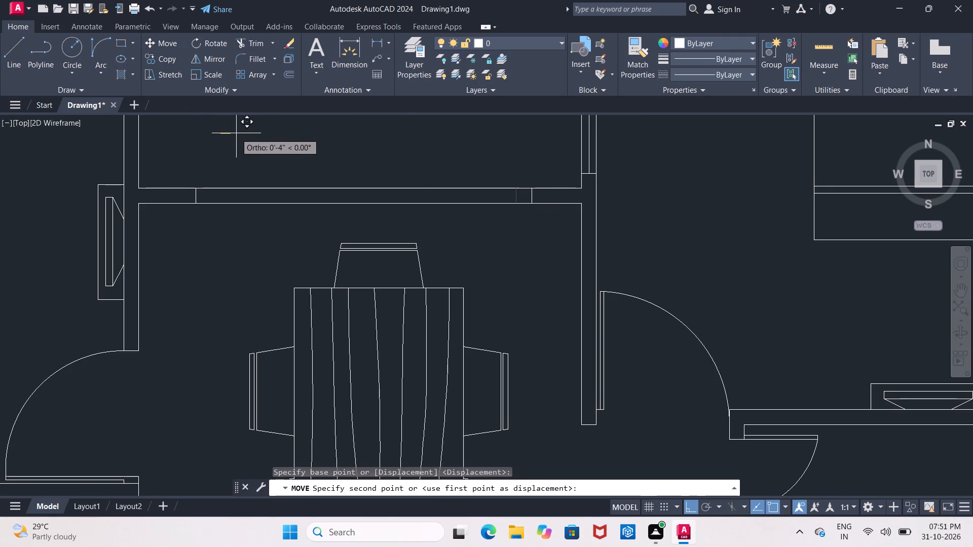
click(236, 133)
scroll(242, 143, down, 2)
middle_drag(243, 146, 218, 285)
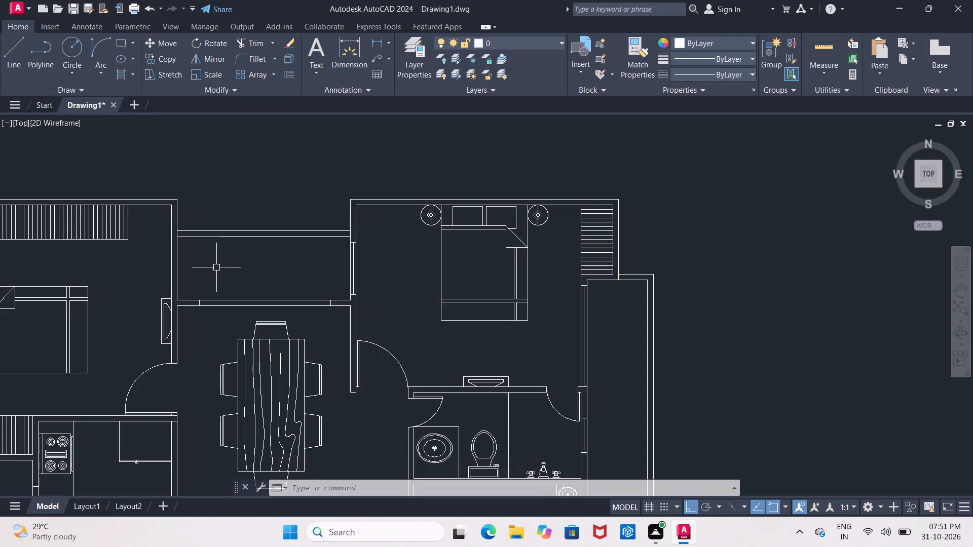
Add horizontal single-line text 4'-0" WD BALCONY, about 10 1/2" high, in the top flat's dining balcony.
text(DT)
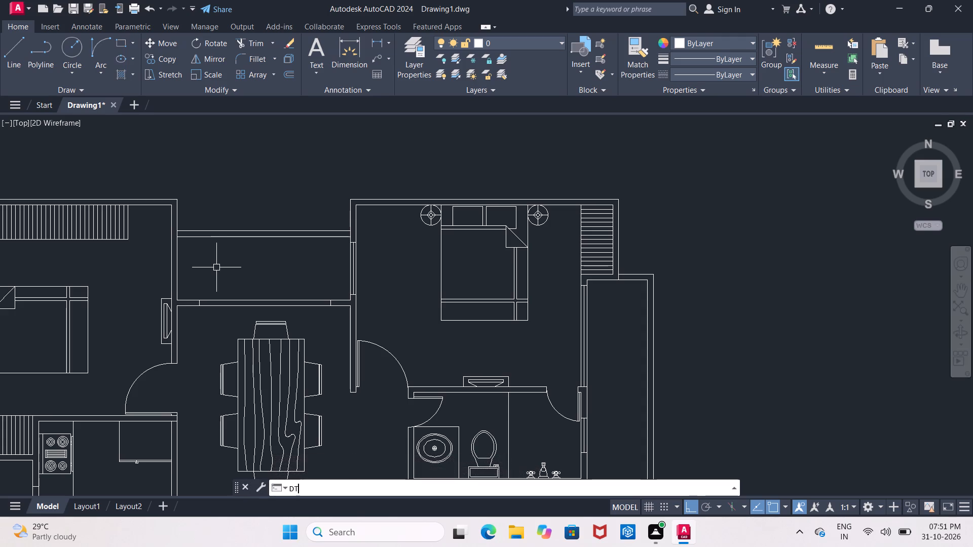
key(Return)
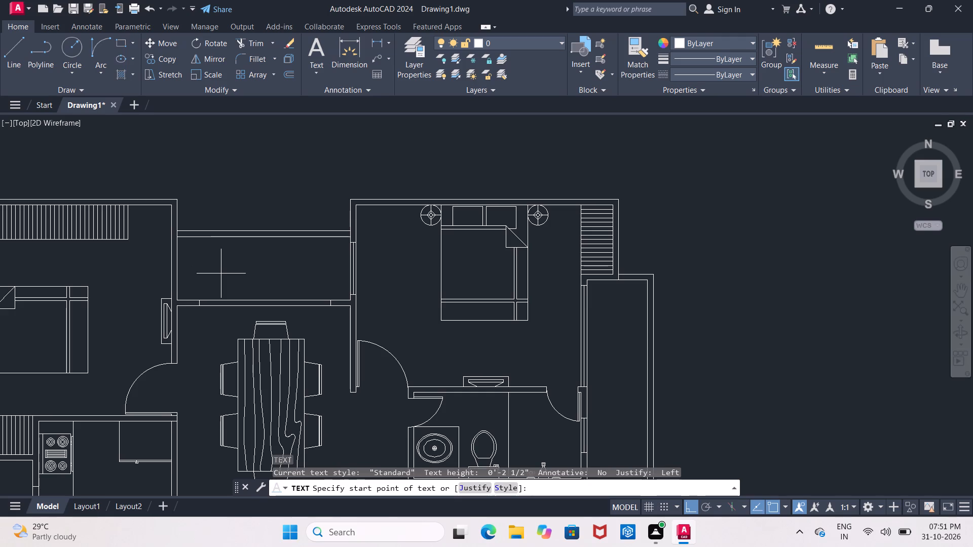
scroll(211, 275, up, 1)
click(233, 253)
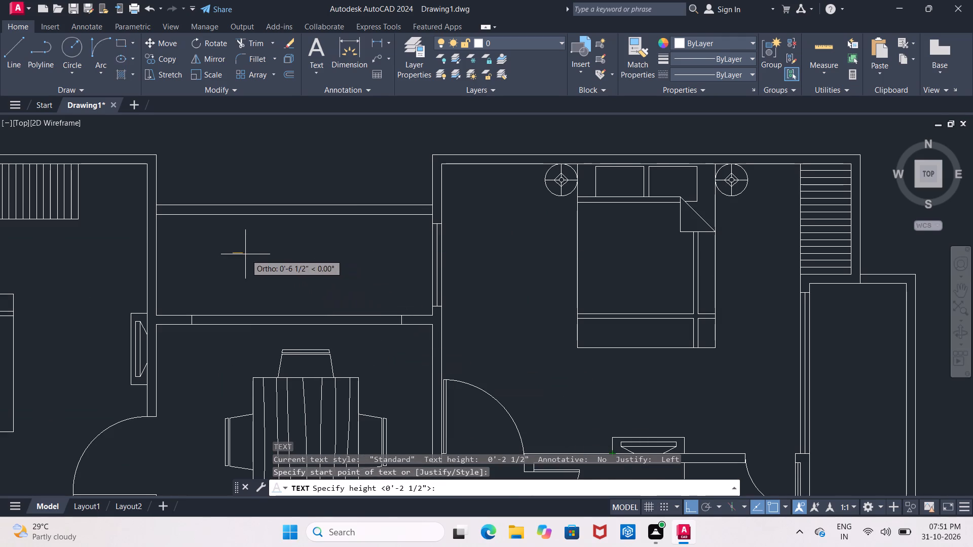
click(257, 257)
click(257, 257)
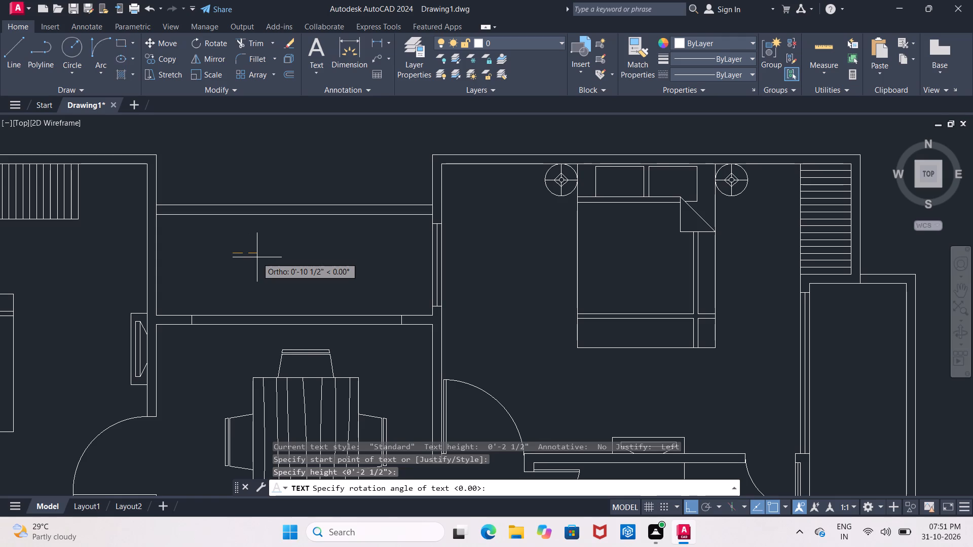
click(257, 257)
text(4')
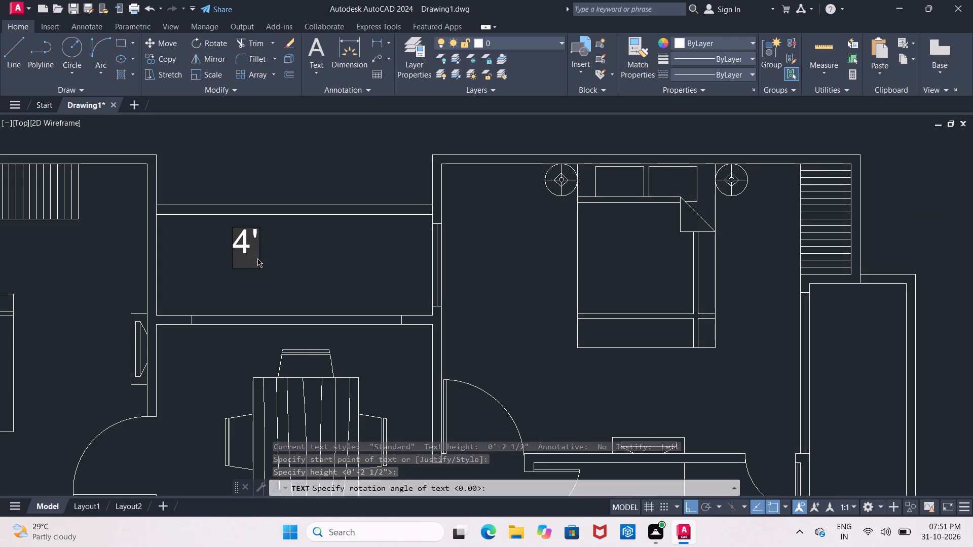
text(-0")
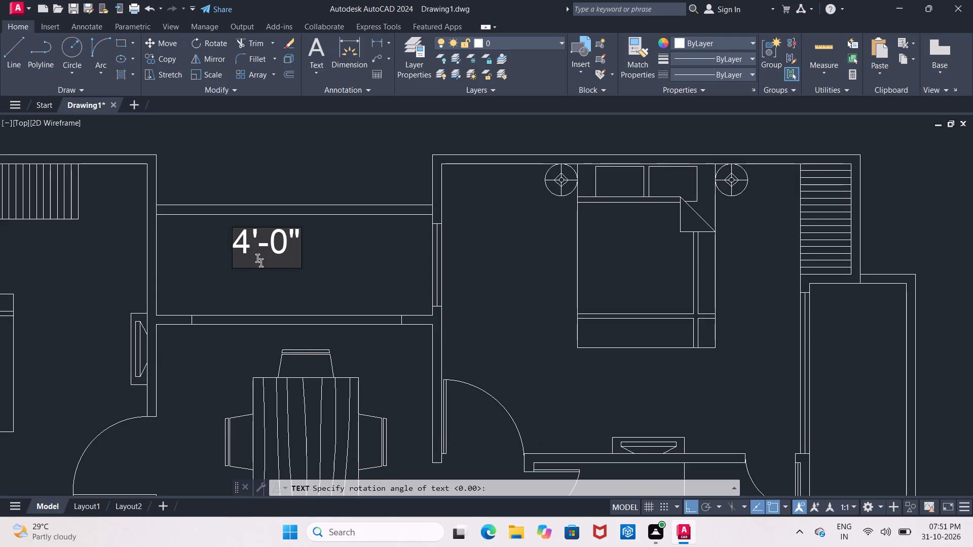
key(space)
key(w)
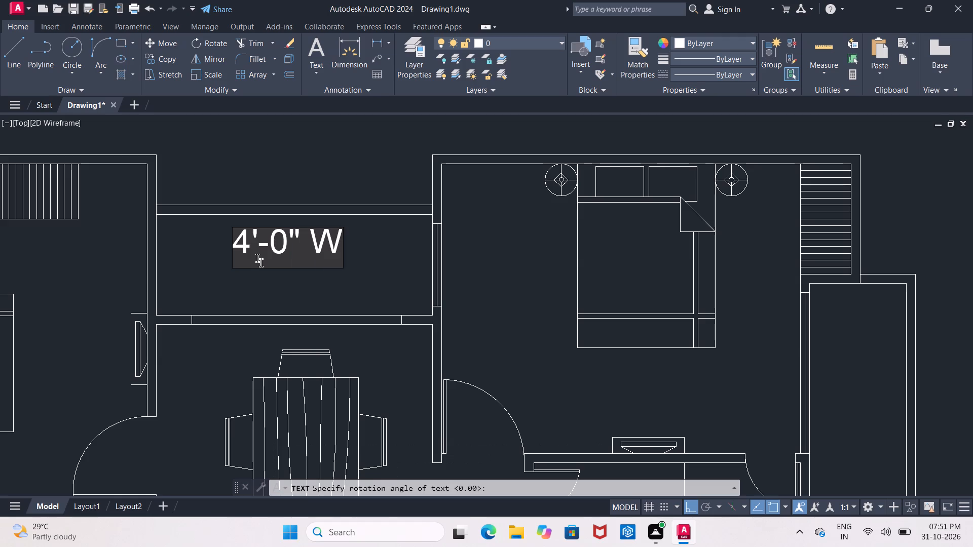
text(D)
key(space)
text(BA)
text(LCONY)
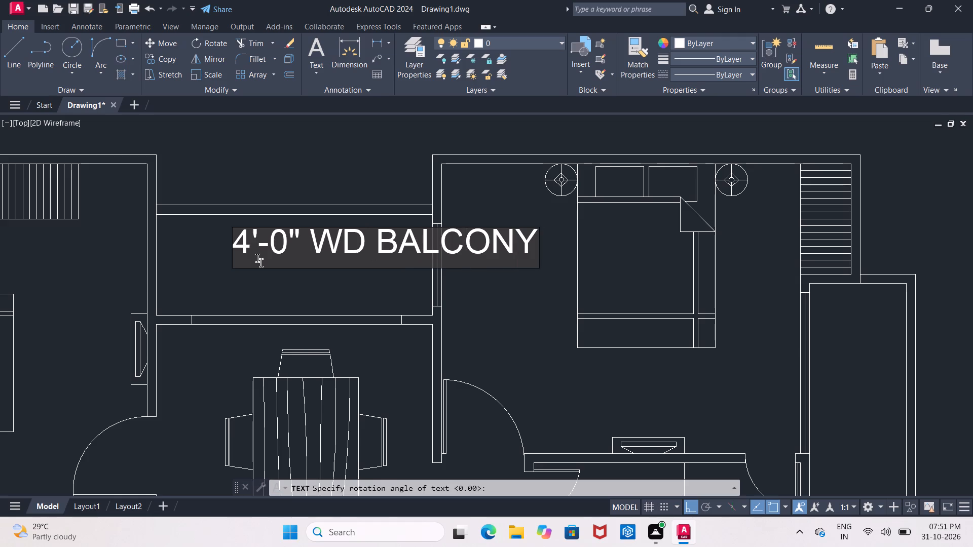
click(231, 182)
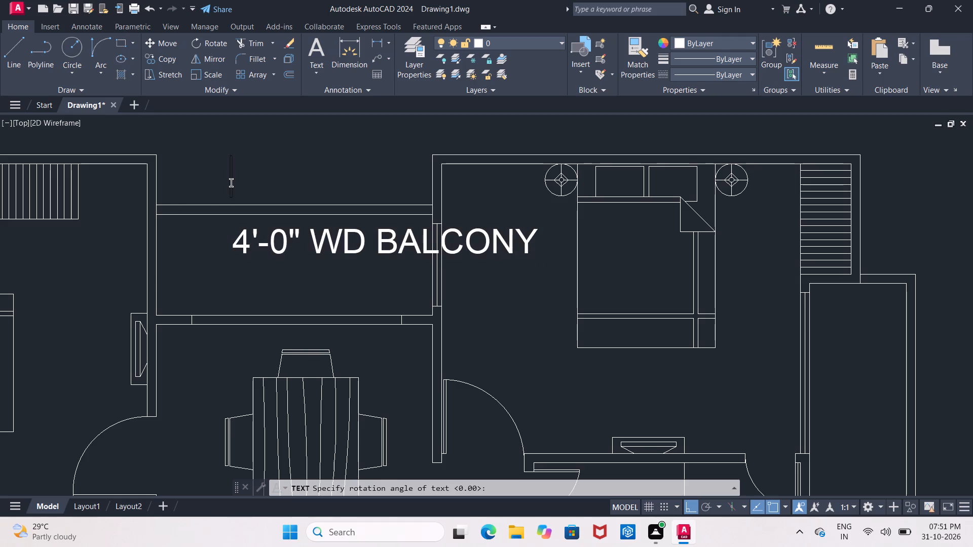
key(Escape)
key(Escape)
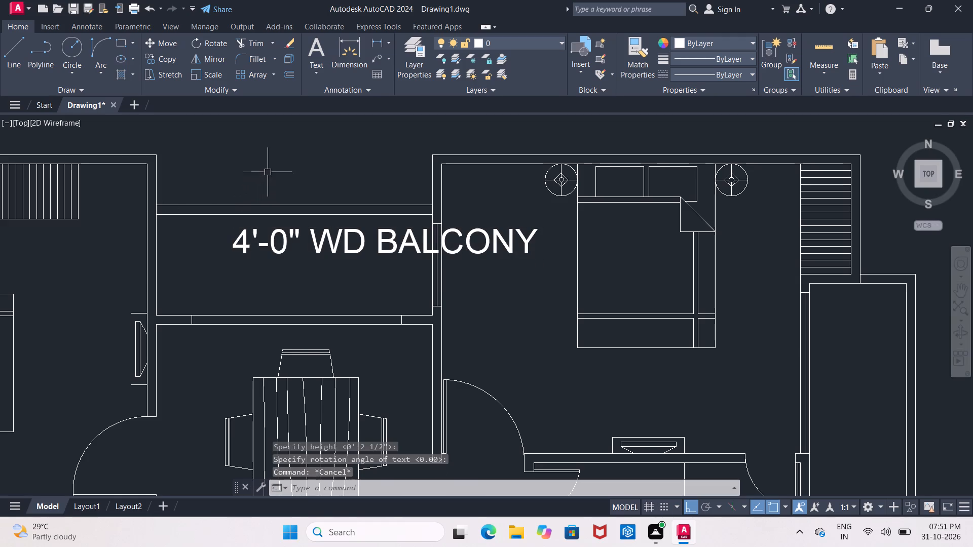
Set the dining balcony label's text height to 9".
click(265, 244)
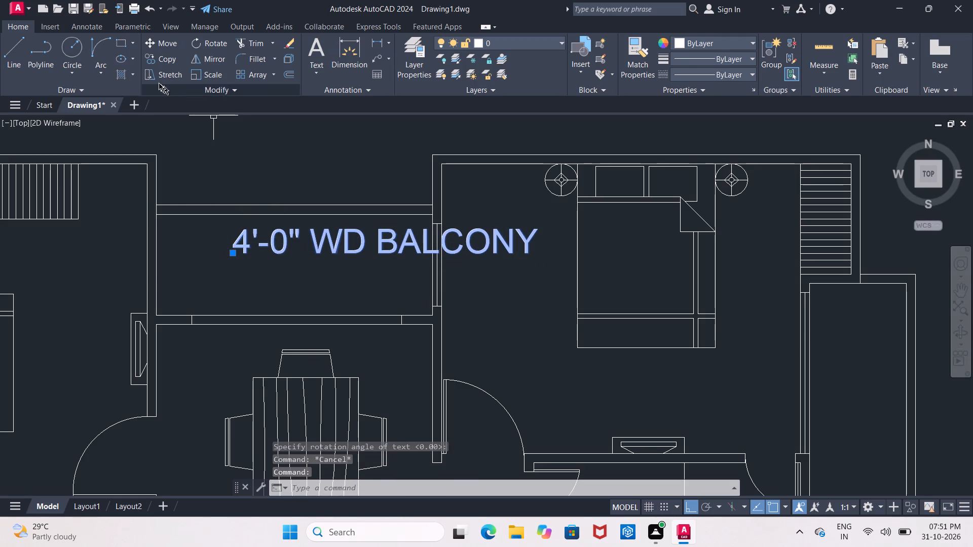
right_click(217, 175)
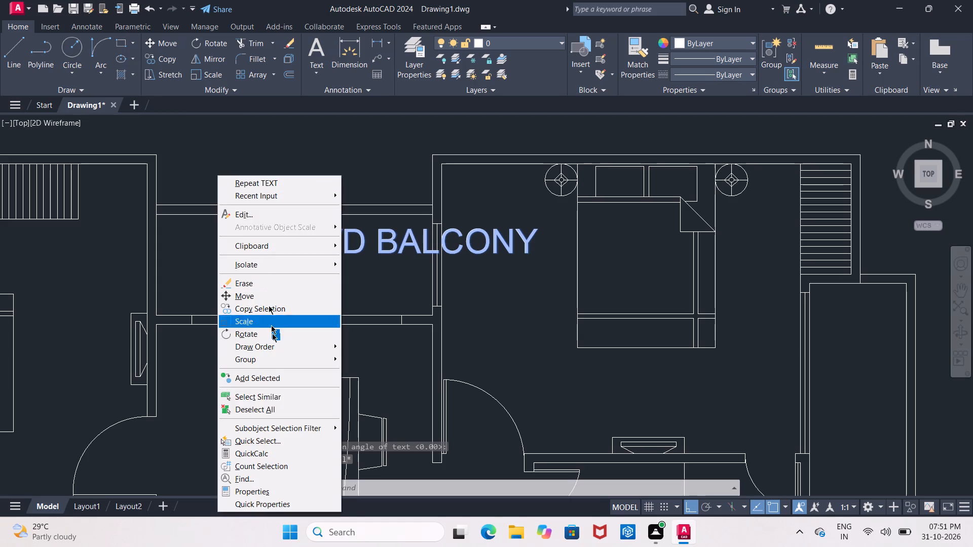
click(276, 488)
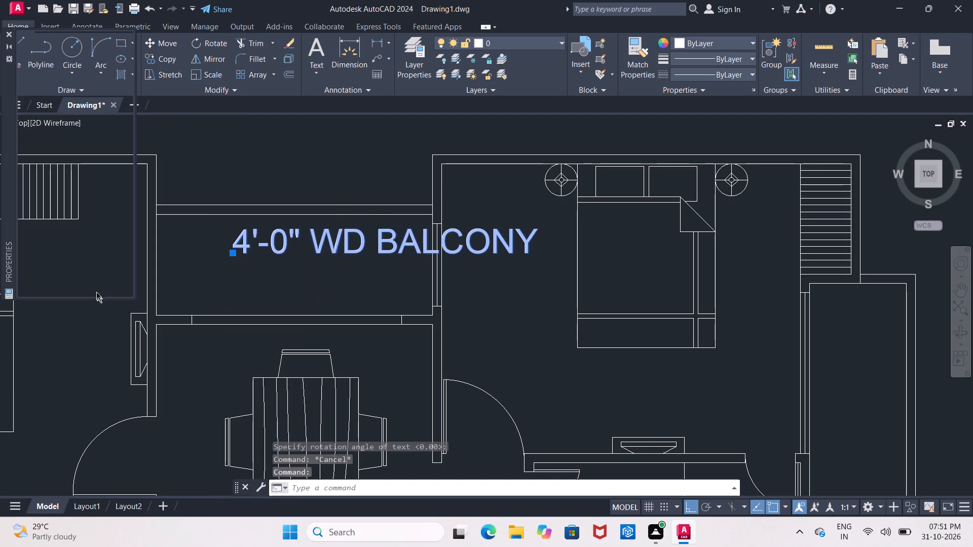
scroll(82, 271, down, 1)
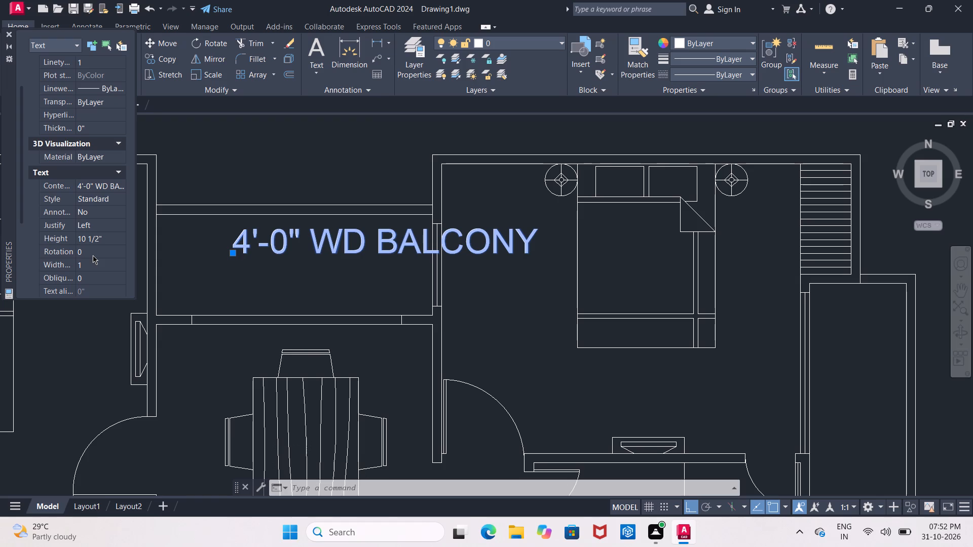
click(86, 237)
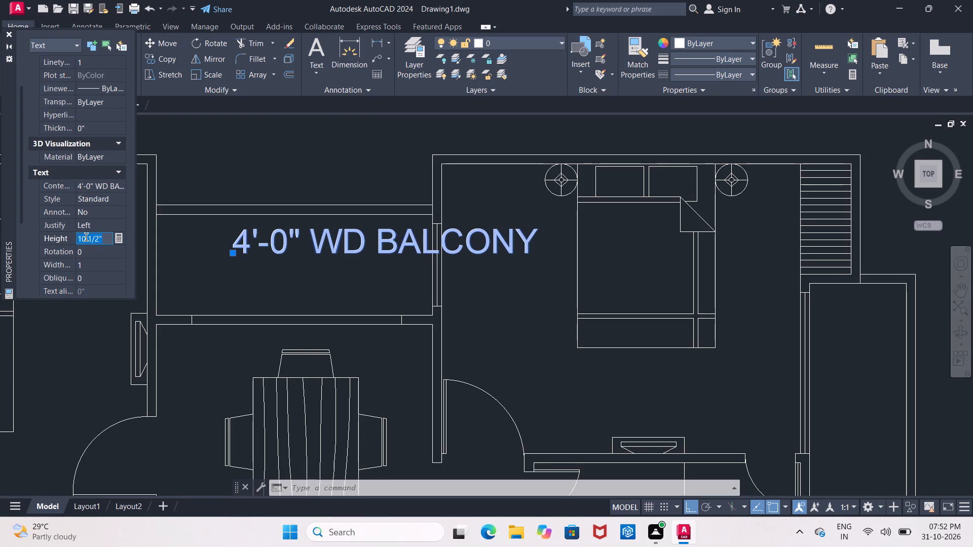
key(BackSpace)
key(9)
key(shift+quotedbl)
key(Return)
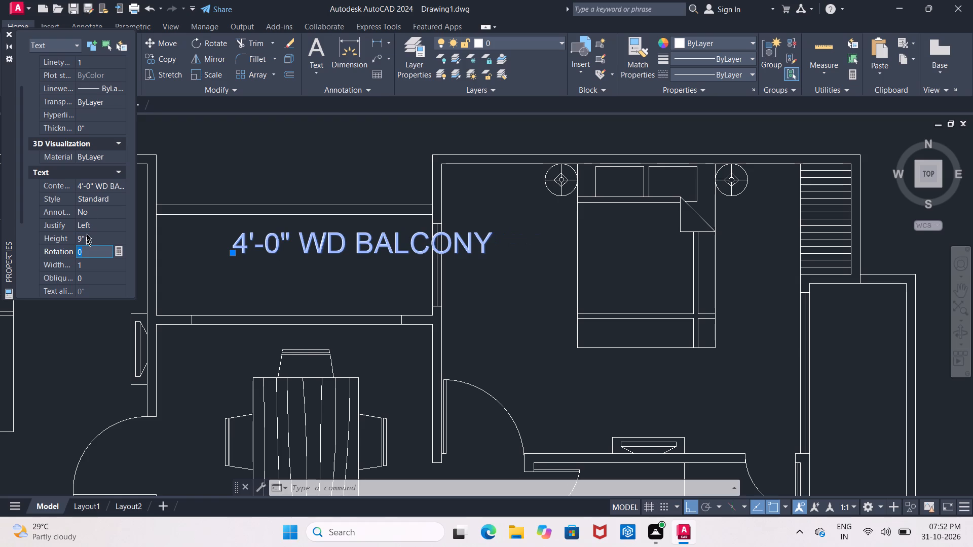
click(12, 35)
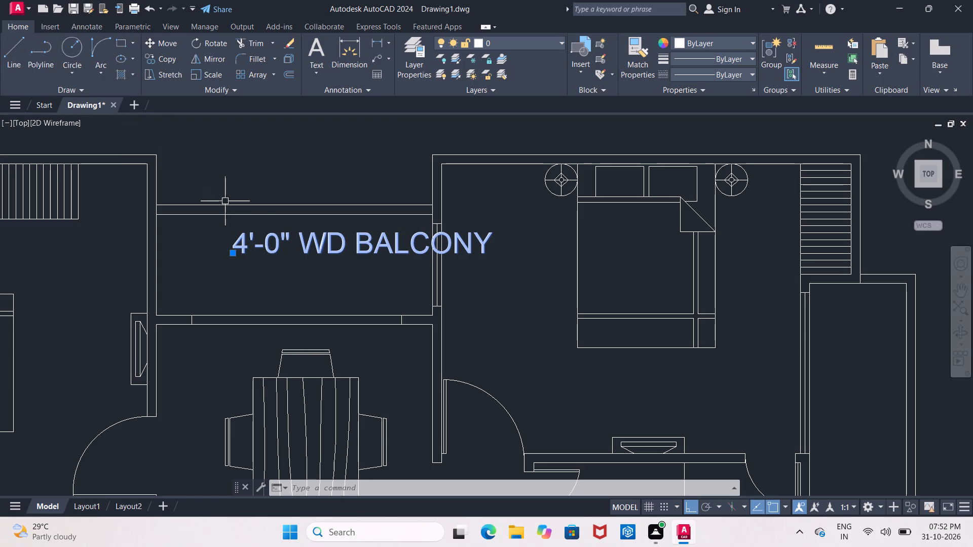
key(Escape)
With Ortho on, move the dining balcony label horizontally to the left, toward the balcony's interior.
click(277, 246)
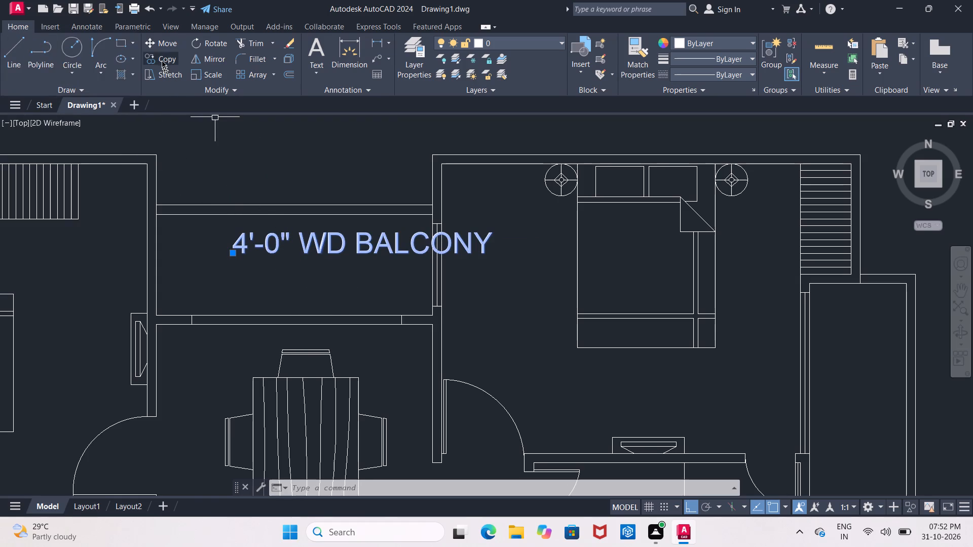
click(161, 48)
drag(500, 289, 490, 295)
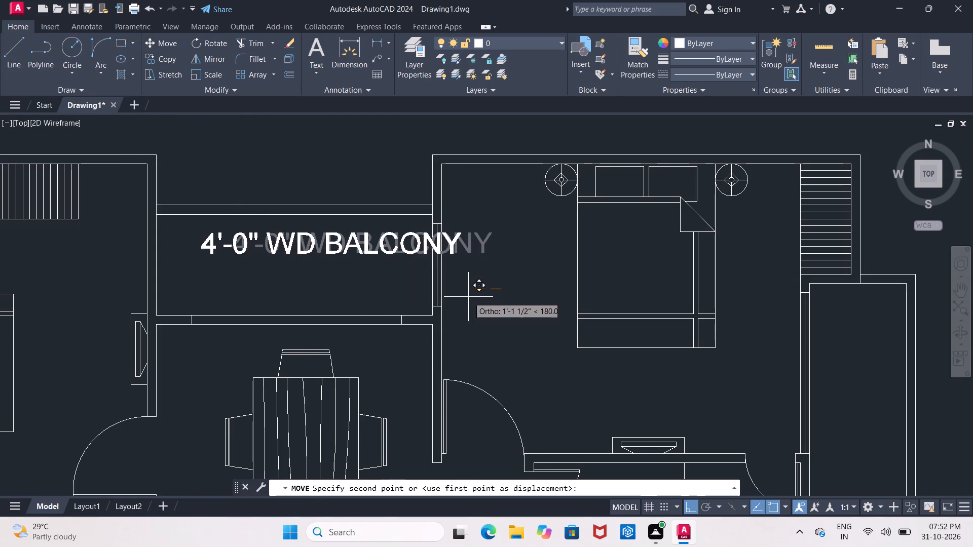
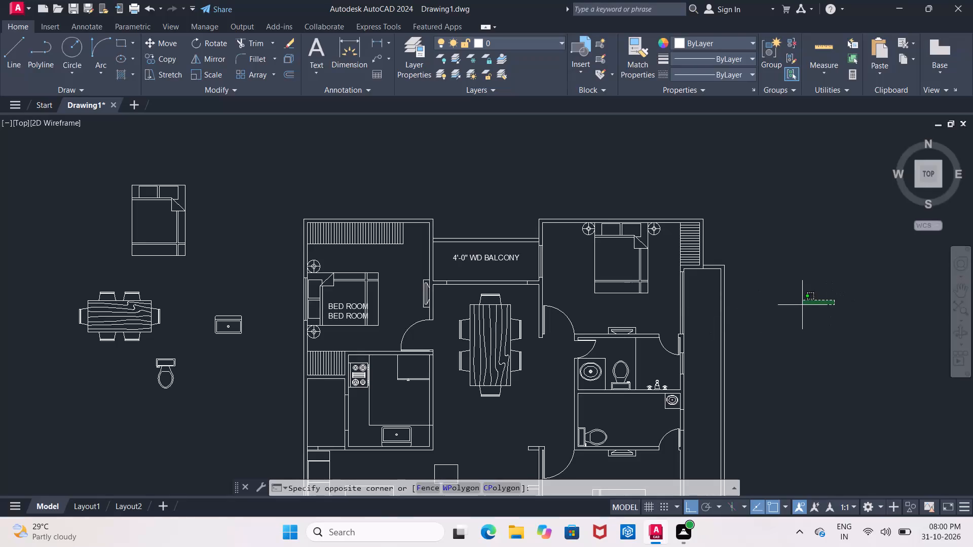
Replace the lower of the two BED ROOM text lines on the top flat's bed with the room size 11'6"X12'6 ".
middle_drag(802, 305, 569, 331)
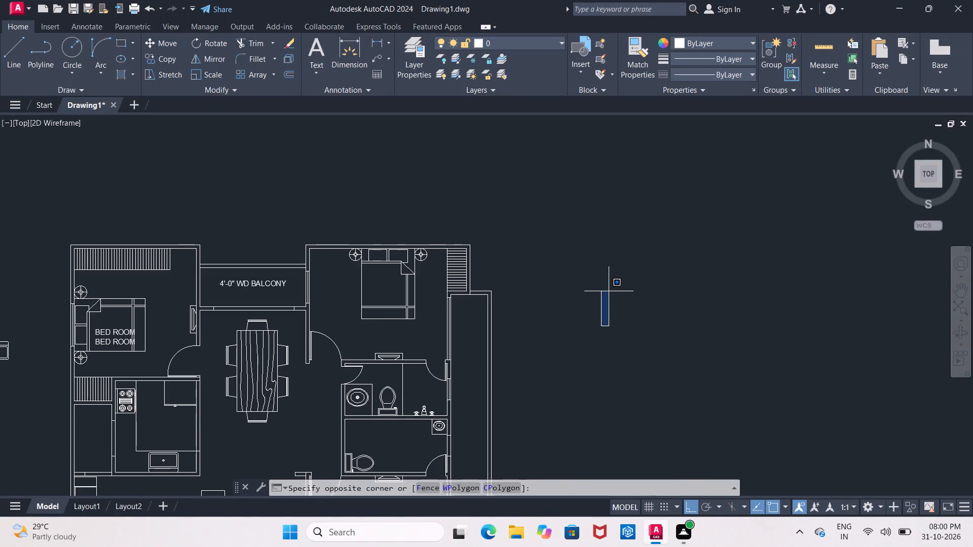
key(Escape)
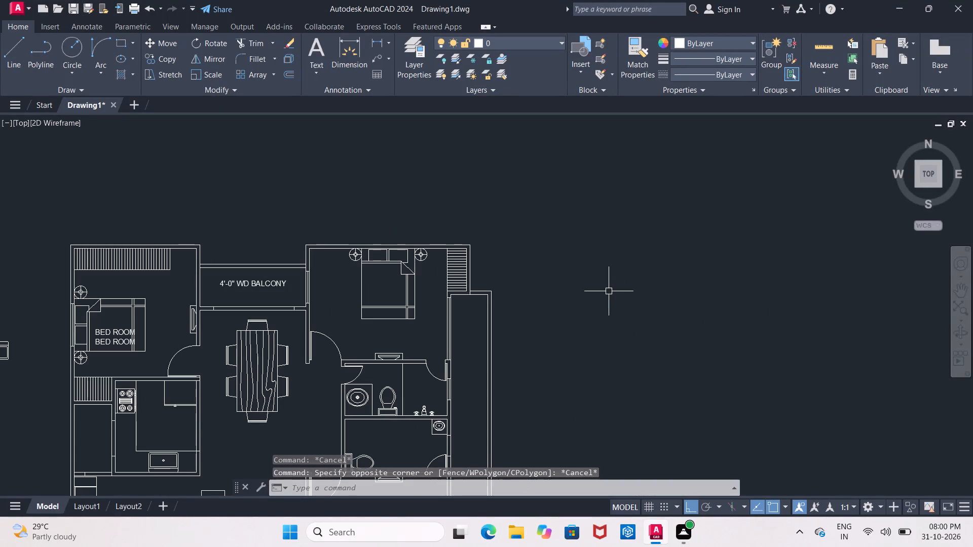
scroll(116, 341, up, 4)
middle_drag(116, 341, 158, 341)
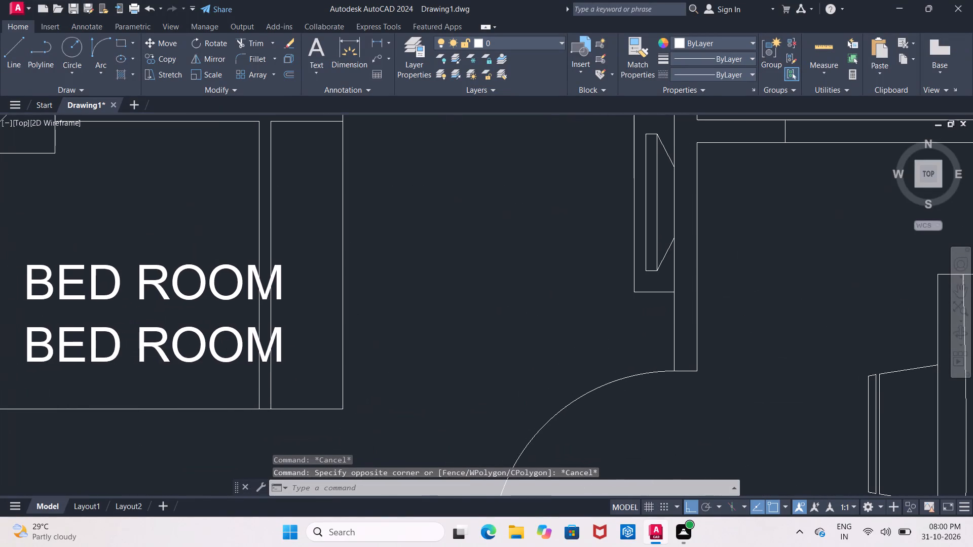
click(158, 341)
right_click(158, 341)
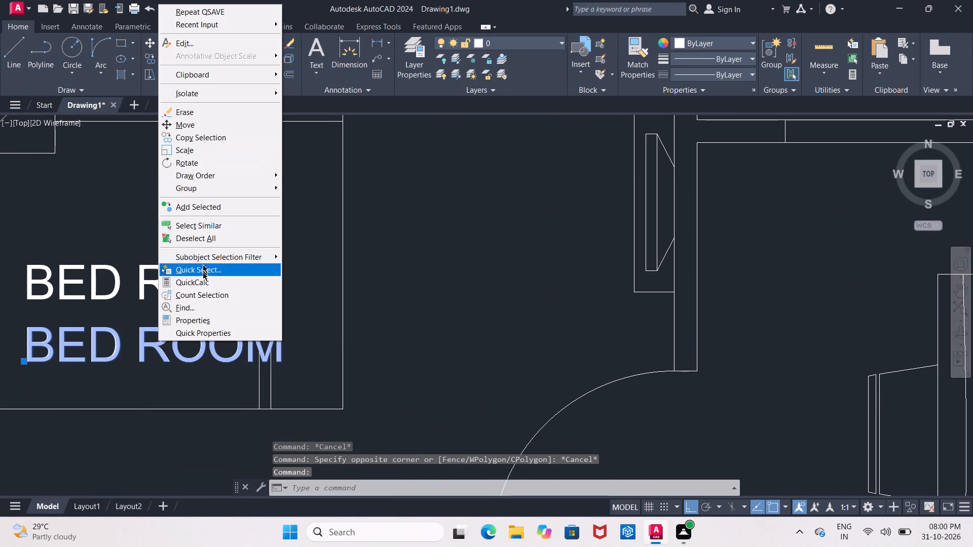
click(193, 47)
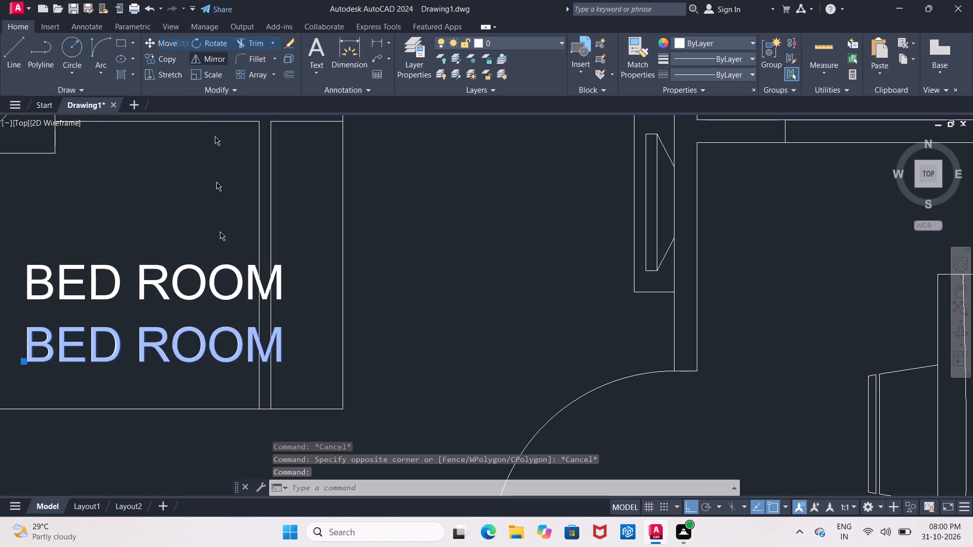
click(284, 344)
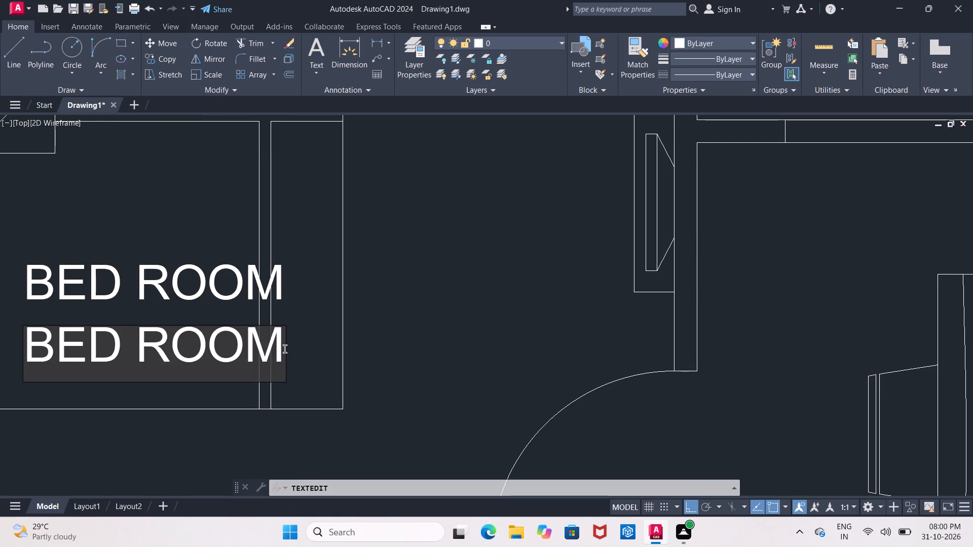
key(BackSpace)
key(BackSpace)
key(BackSpace)
key(BackSpace)
key(BackSpace)
key(BackSpace)
key(BackSpace)
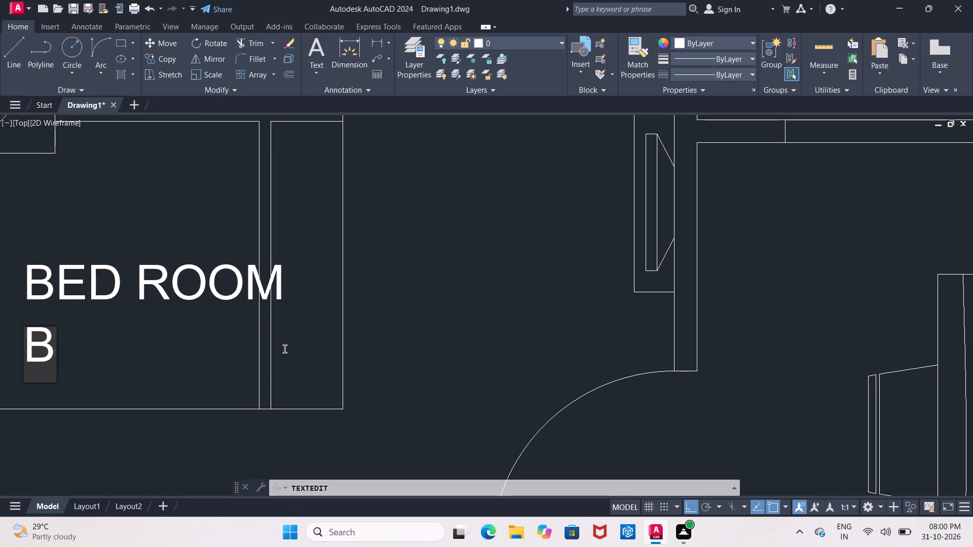
key(BackSpace)
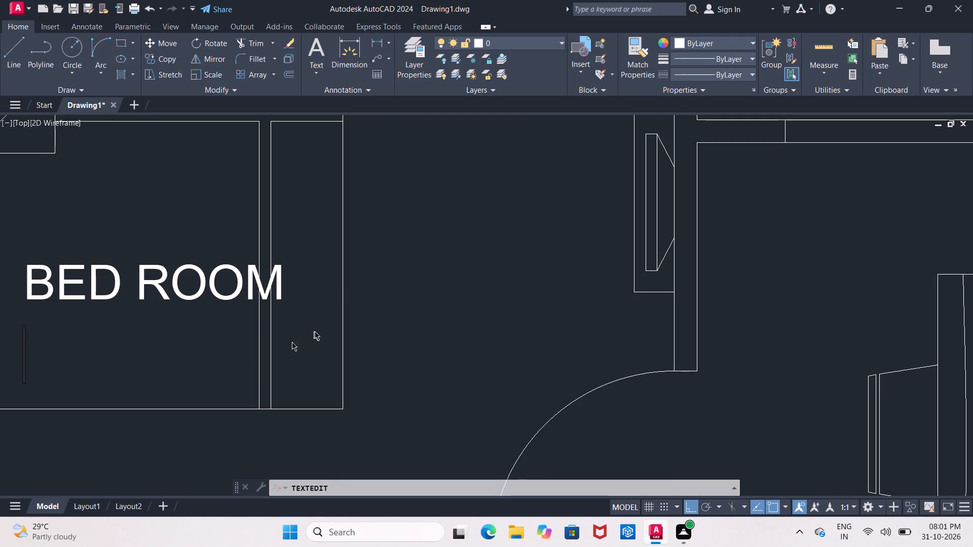
scroll(322, 331, down, 4)
scroll(303, 332, up, 3)
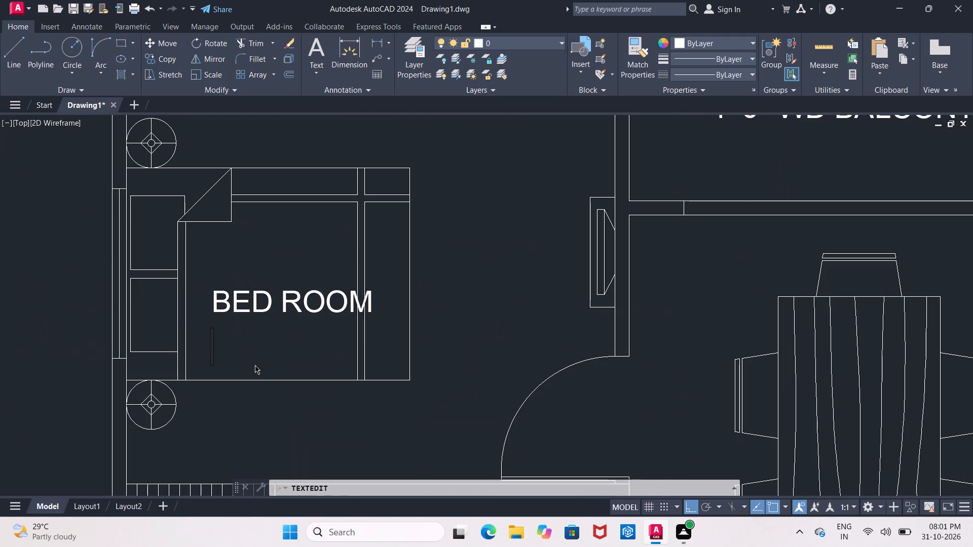
text(11'6")
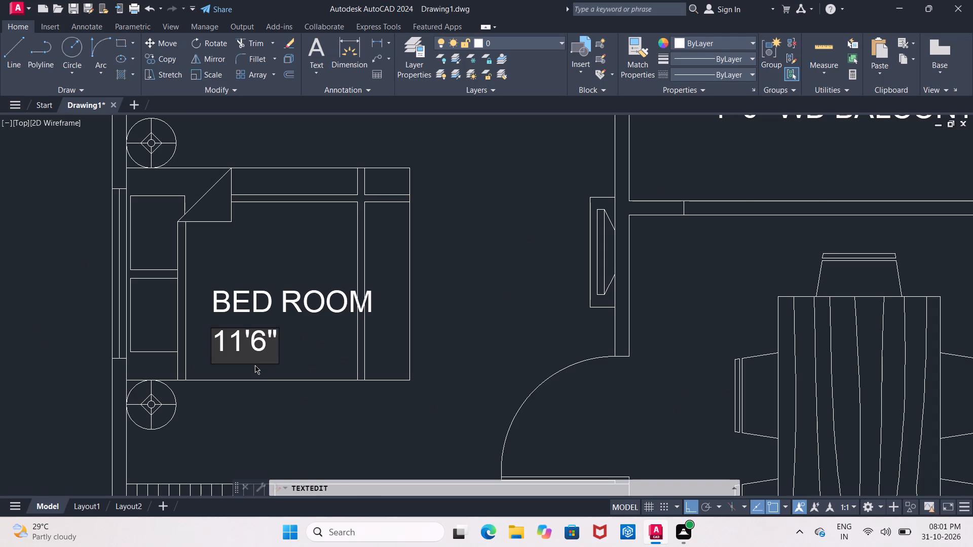
key(x)
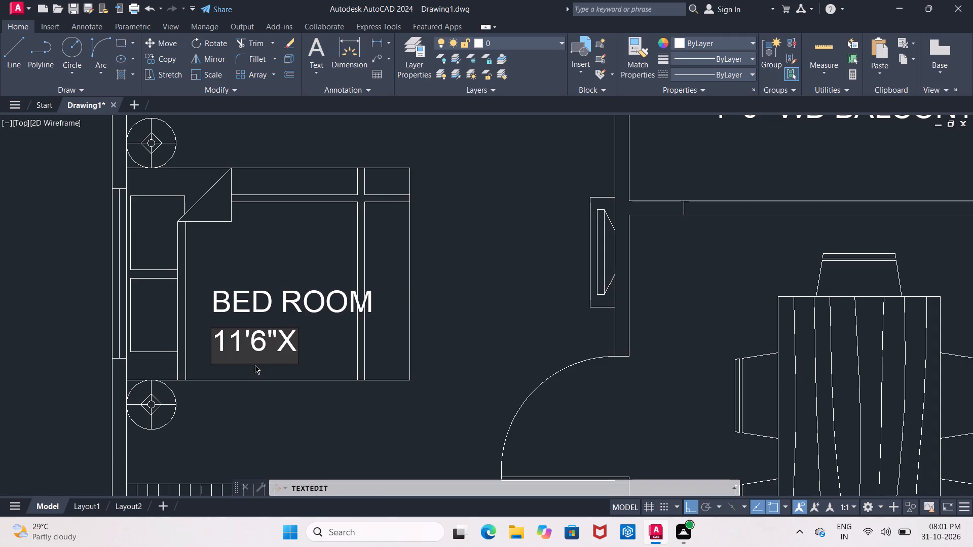
text(12)
key(apostrophe)
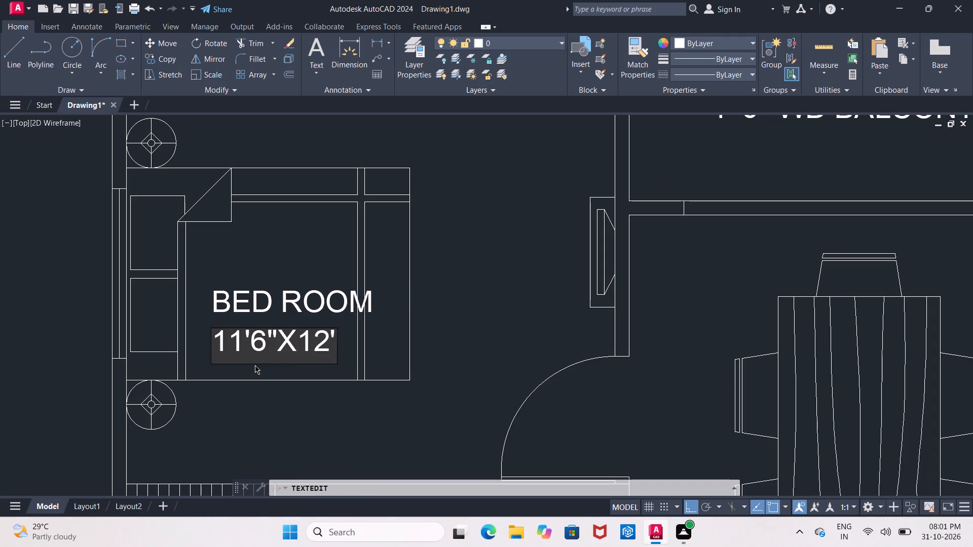
text(6)
key(space)
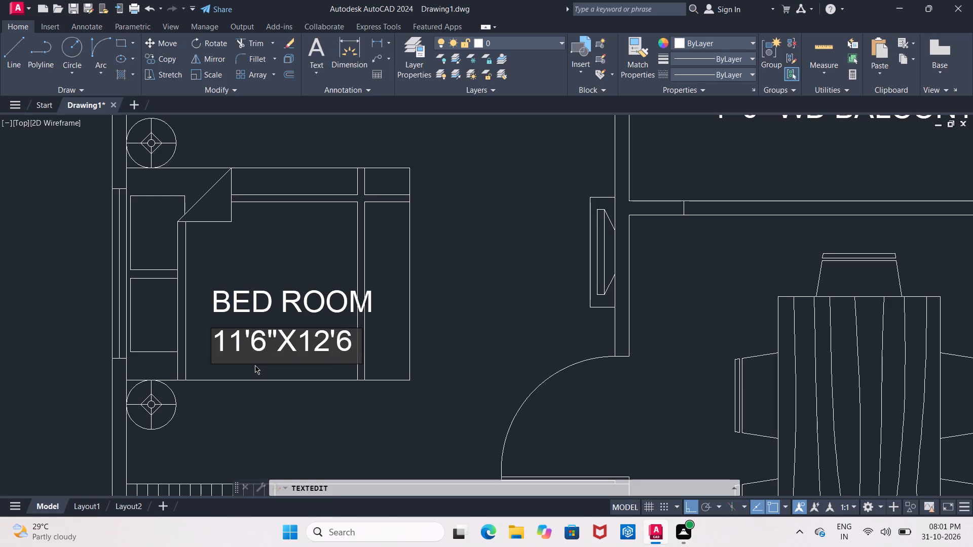
key(shift+quotedbl)
click(303, 403)
middle_drag(300, 404, 273, 350)
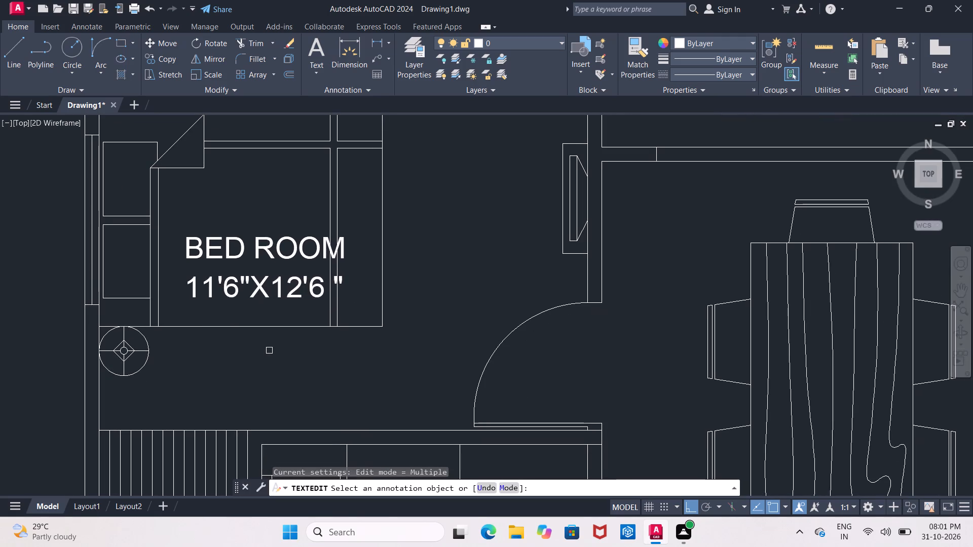
key(Escape)
With Ortho off, copy the two-line bedroom label into the open floor area of the kitchen below.
scroll(269, 349, down, 1)
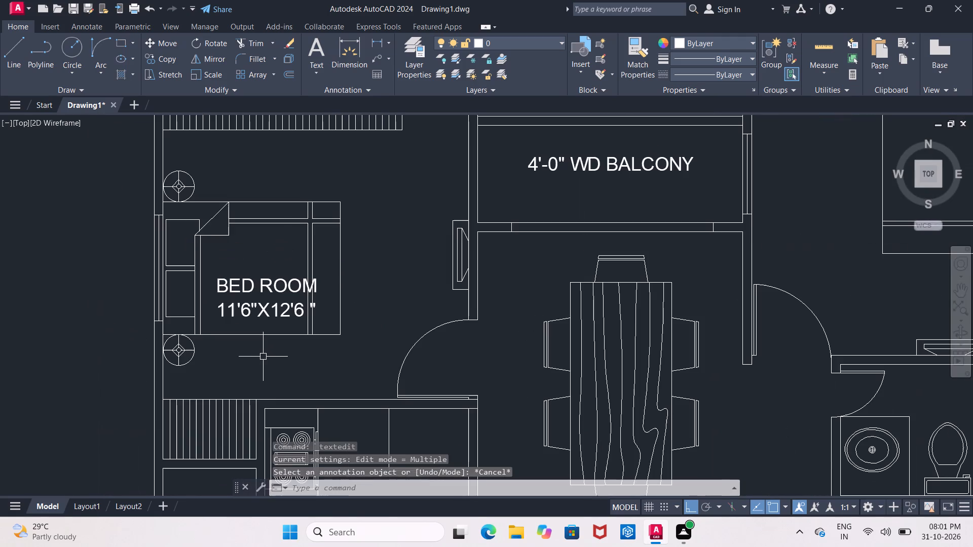
scroll(263, 357, down, 1)
middle_drag(260, 349, 234, 279)
click(229, 243)
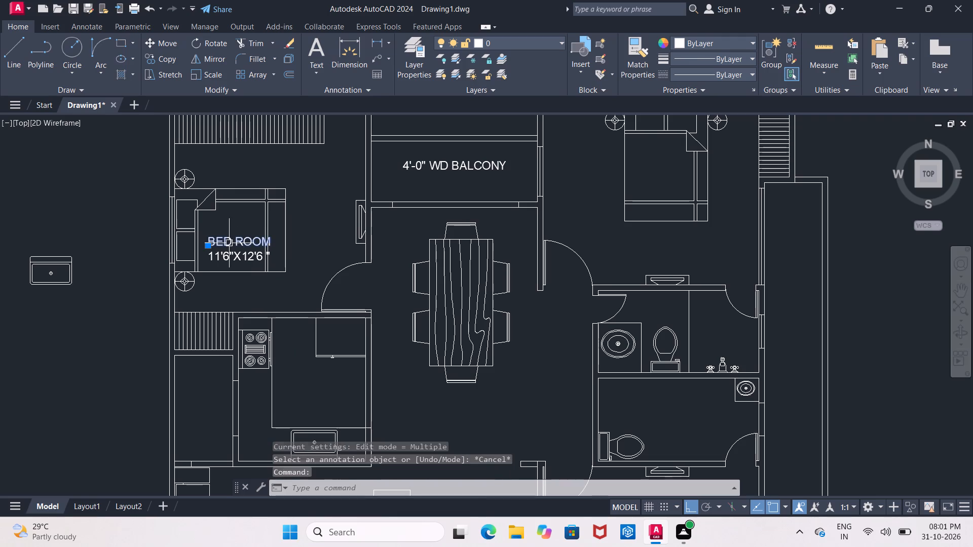
click(230, 253)
click(165, 63)
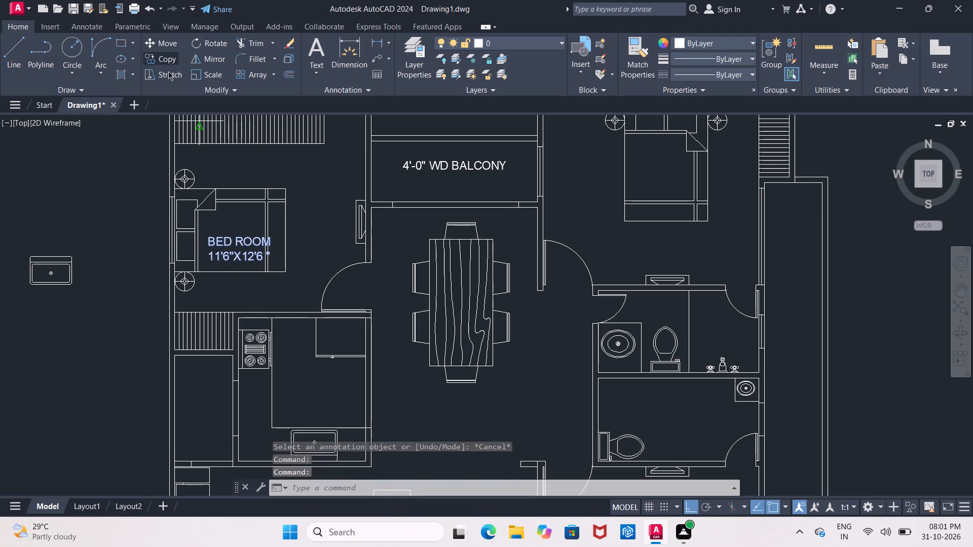
click(232, 244)
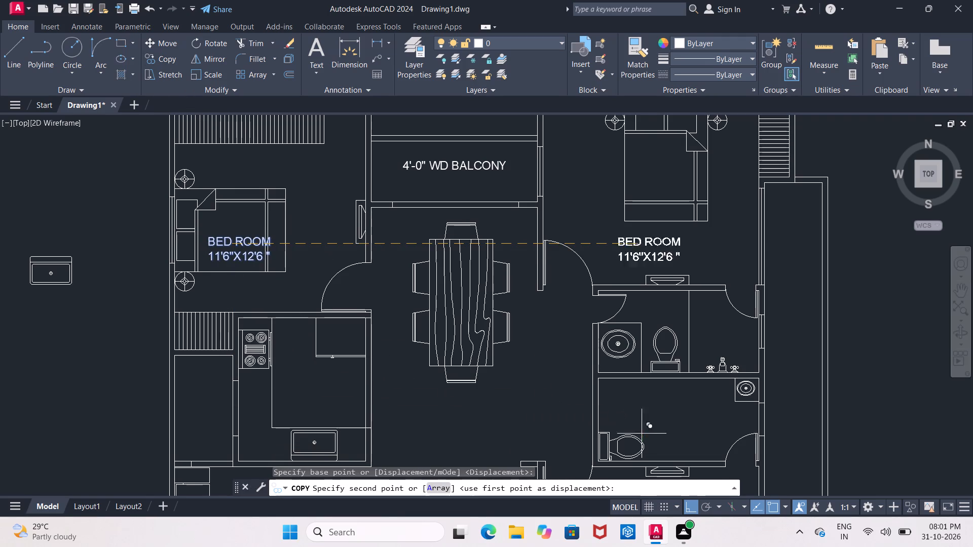
click(691, 507)
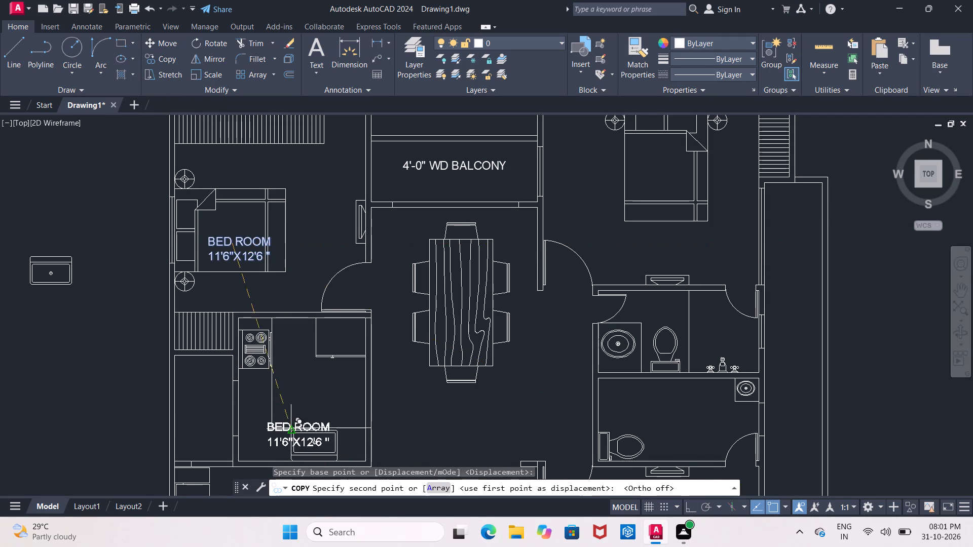
scroll(302, 407, up, 1)
click(317, 370)
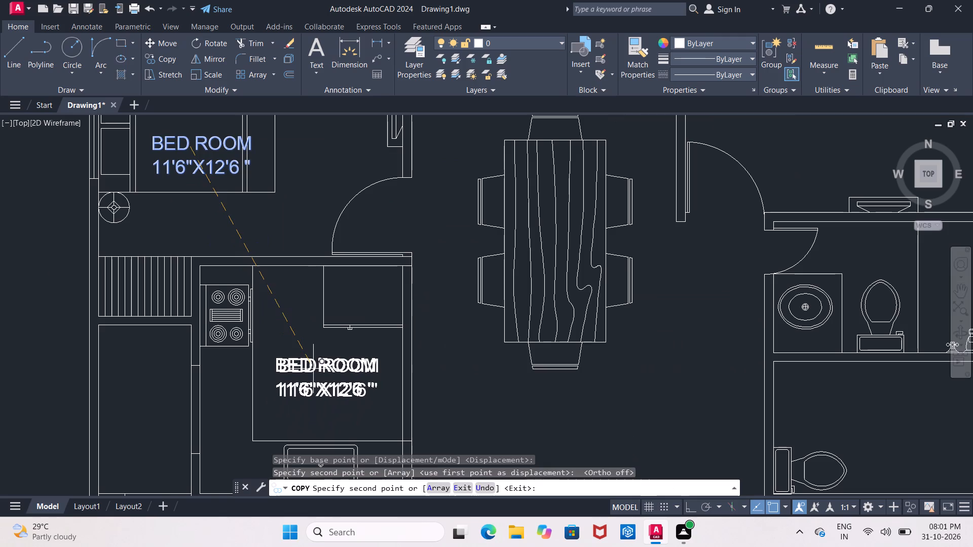
key(Escape)
Change the copied BED ROOM line in the kitchen to KITCHEN, with one leading space to shift it over the size line.
click(304, 367)
right_click(307, 369)
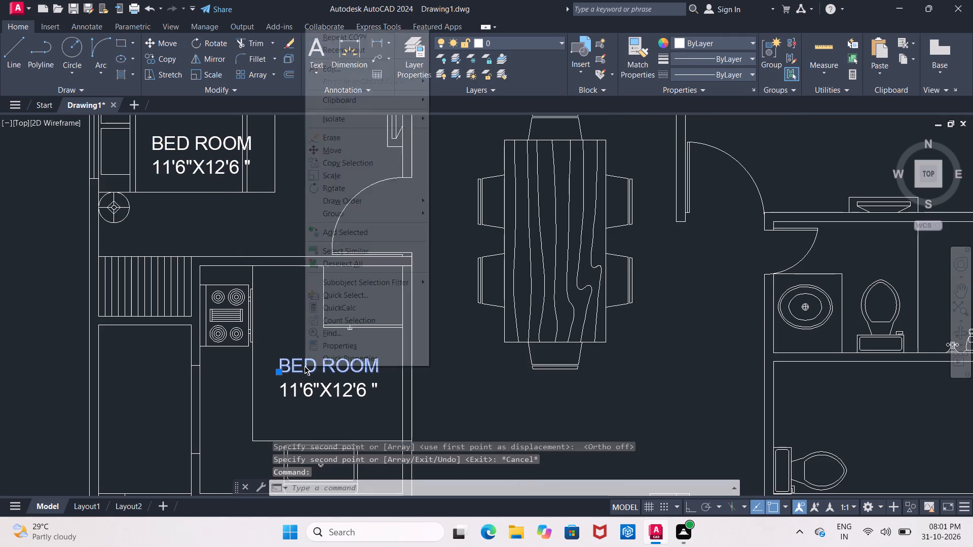
click(329, 72)
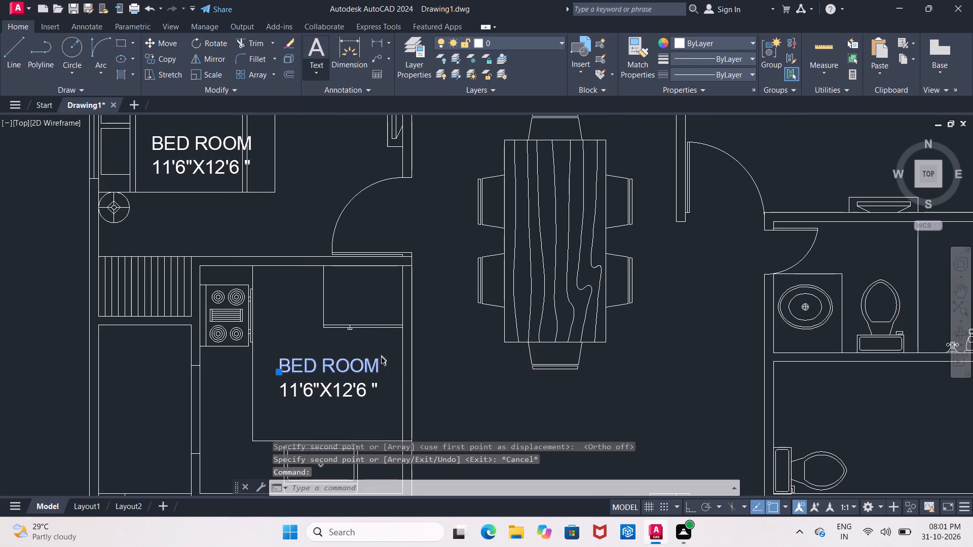
click(379, 366)
key(BackSpace)
key(BackSpace)
key(BackSpace)
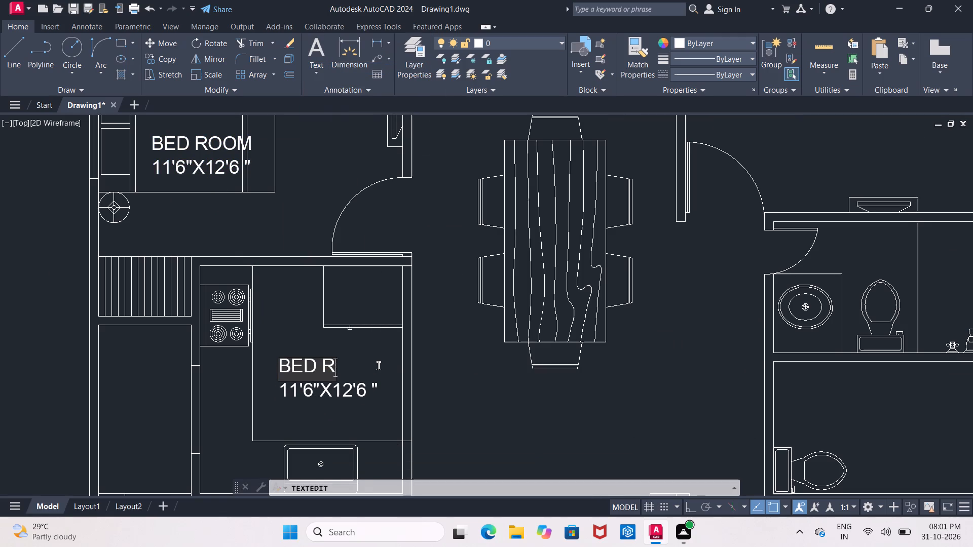
key(BackSpace)
key(BackSpace)
key(BackSpace)
key(BackSpace)
key(BackSpace)
text(KIT)
text(CHE)
key(n)
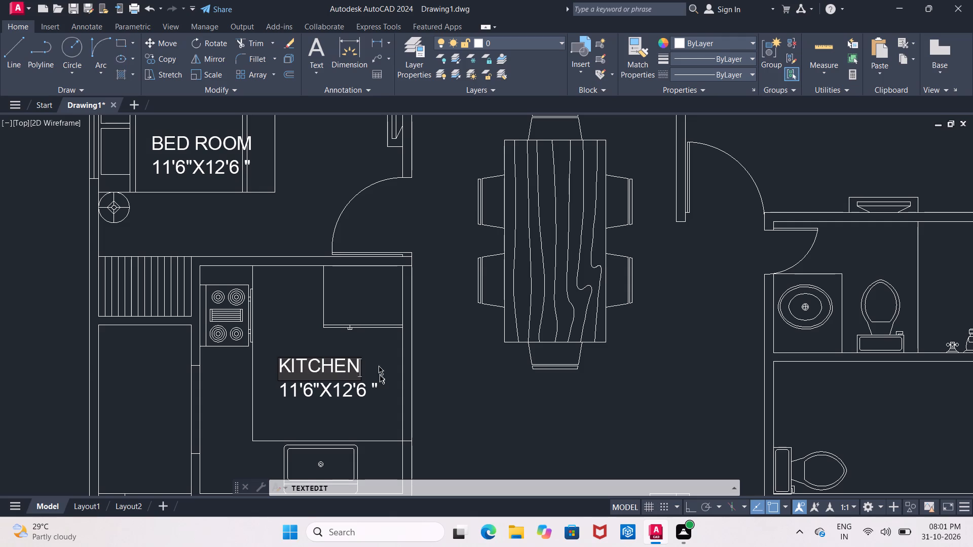
click(281, 371)
key(space)
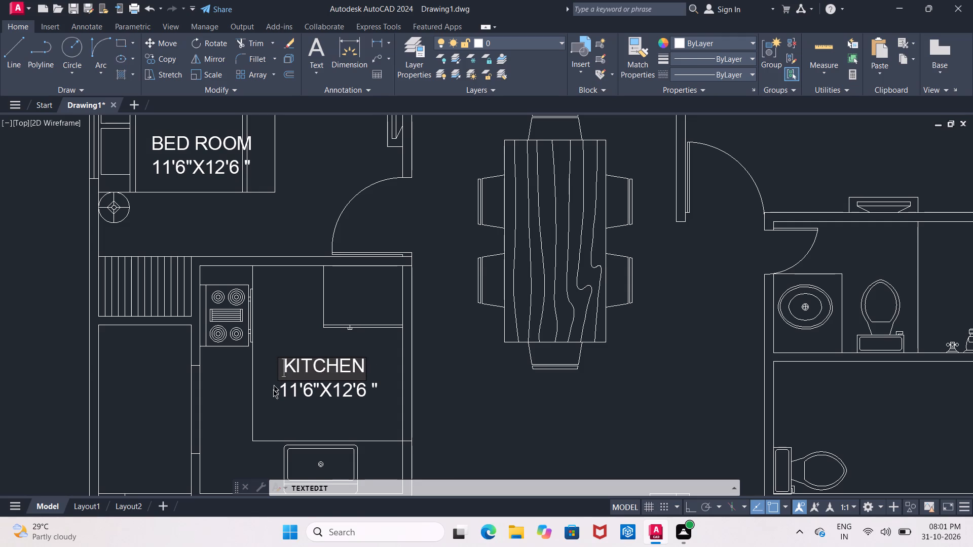
click(325, 399)
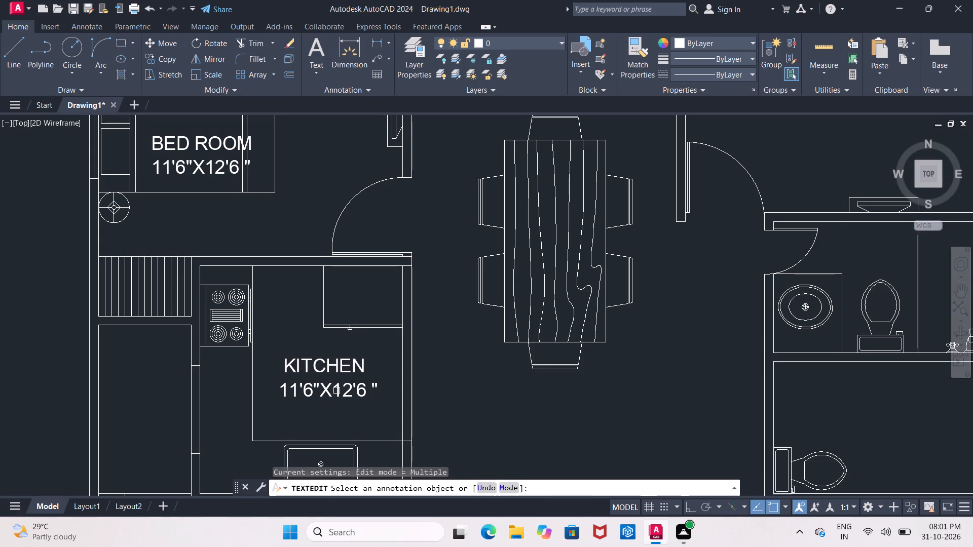
Replace the size line under KITCHEN with 7'7.5"X8'7.5".
click(336, 390)
click(363, 394)
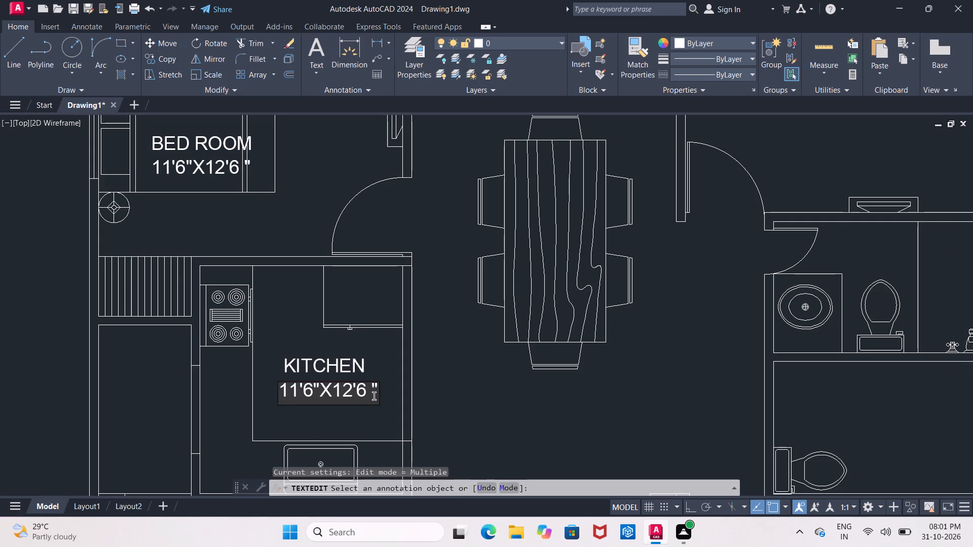
key(Right)
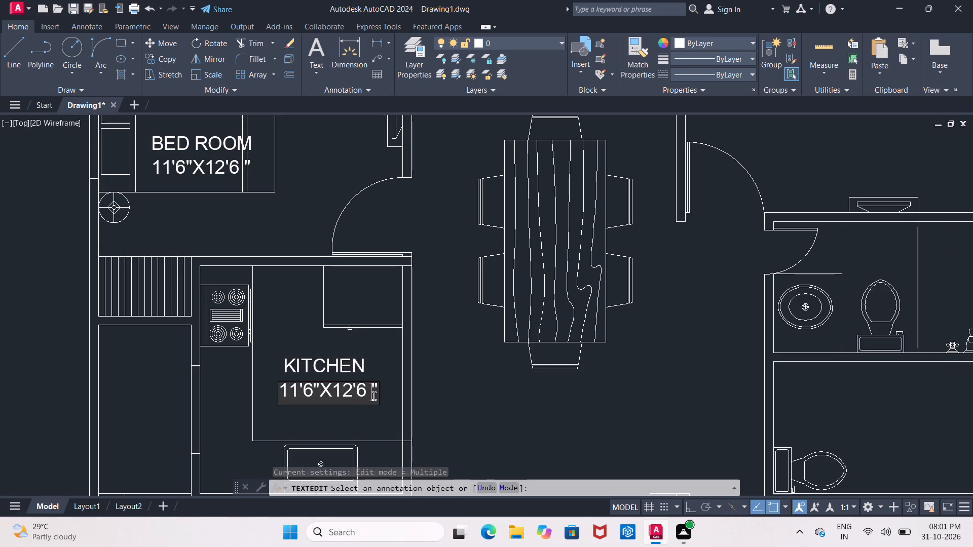
key(Right)
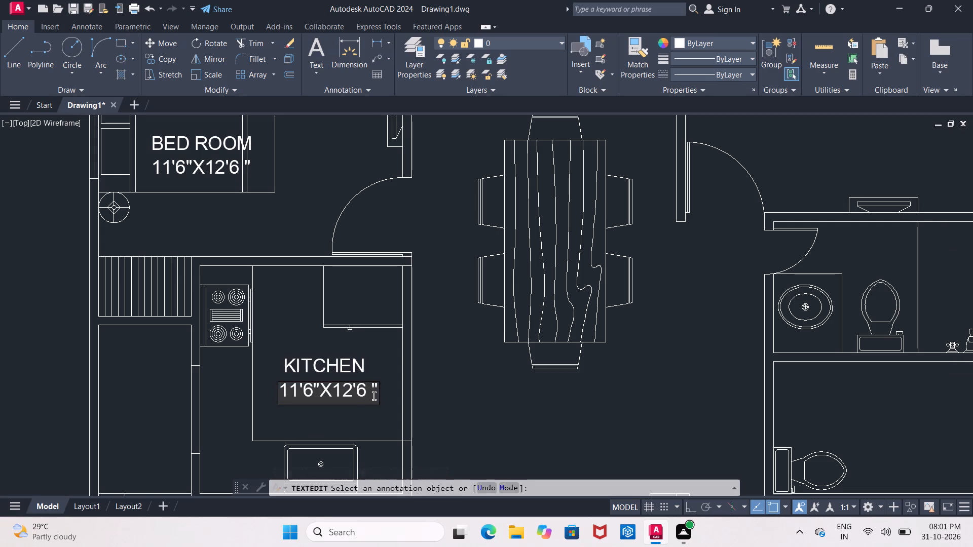
key(BackSpace)
key(BackSpace)
key(BackSpace)
key(BackSpace)
key(BackSpace)
key(BackSpace)
key(BackSpace)
key(BackSpace)
key(BackSpace)
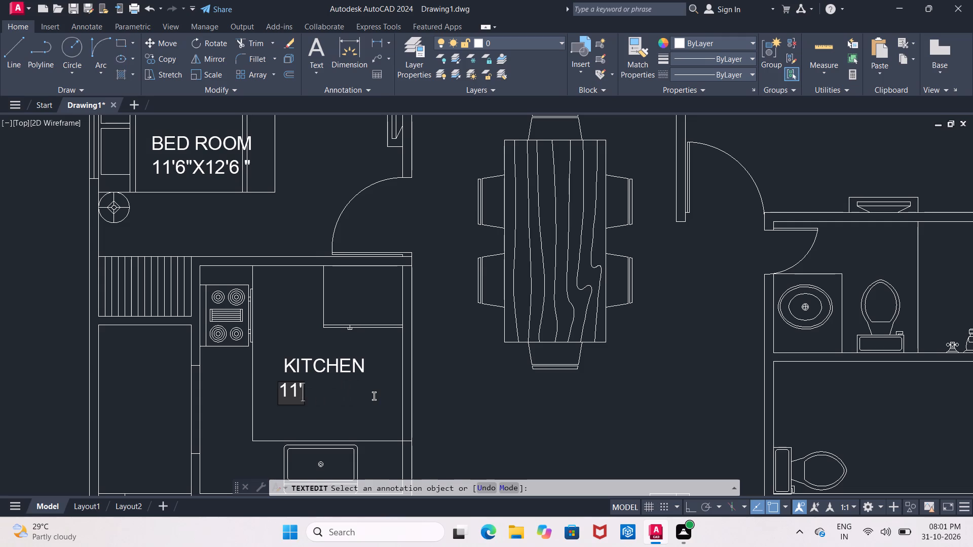
key(BackSpace)
key(BackSpace)
key(BackSpace)
text(7'7)
key(period)
text(5")
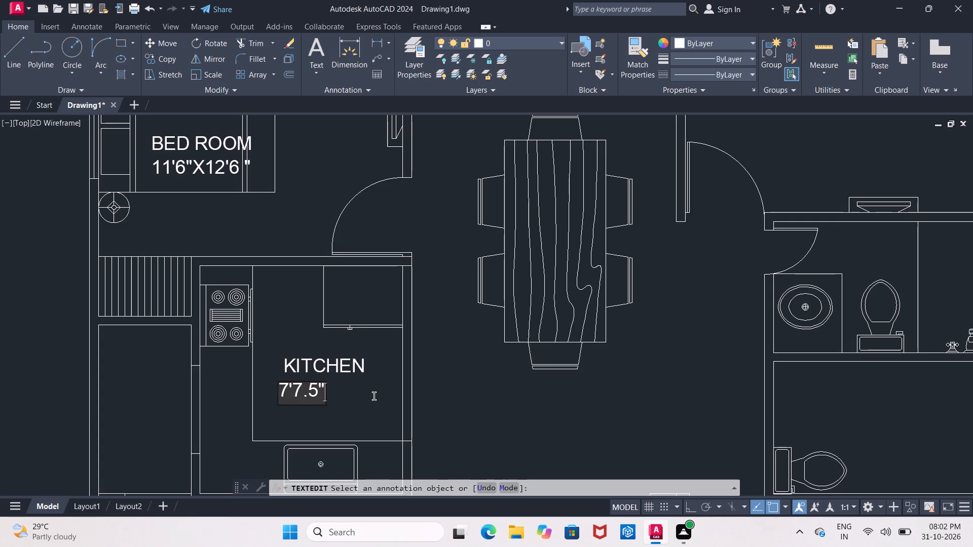
key(x)
key(9)
key(BackSpace)
text(8'7)
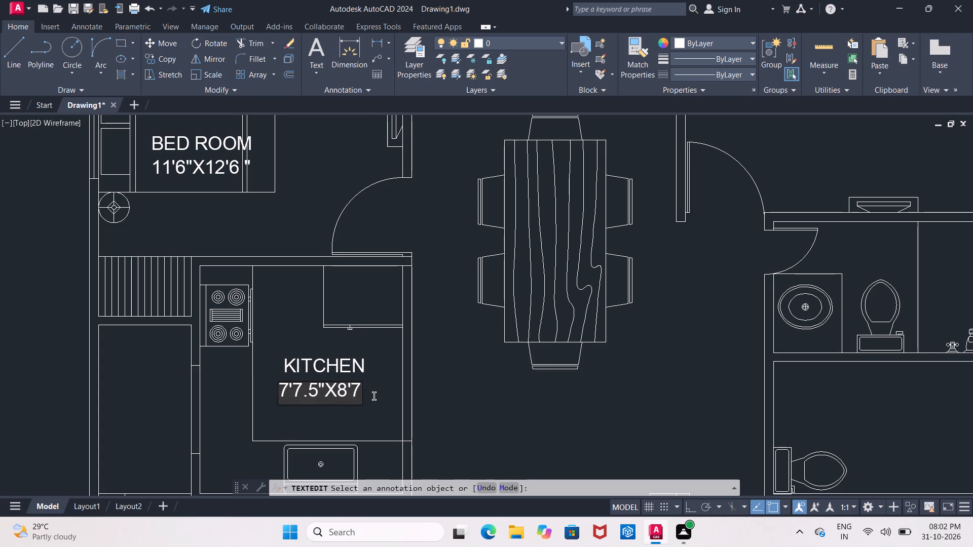
text(.5)
key(shift+quotedbl)
click(292, 372)
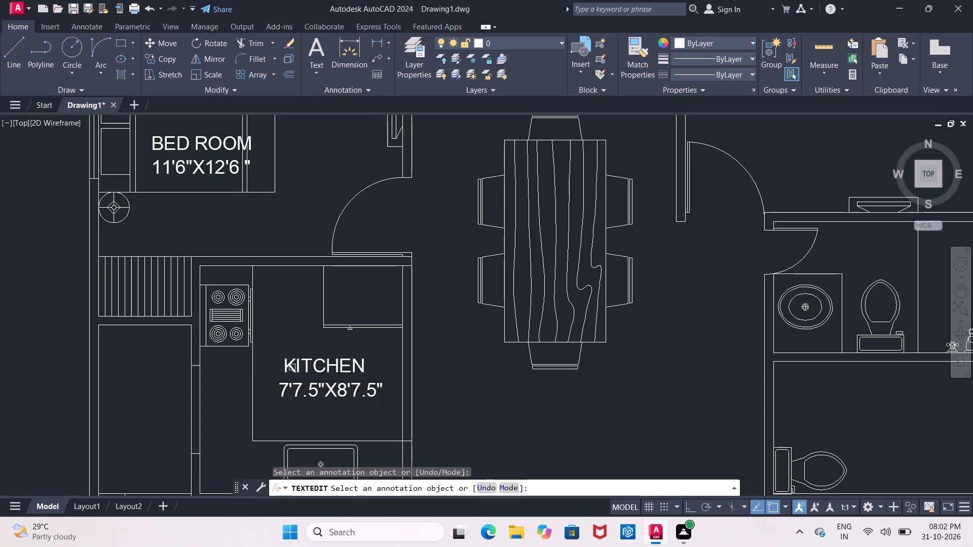
Add one more leading space to the KITCHEN line to shift it over the size line, and finish text editing.
click(292, 367)
click(284, 370)
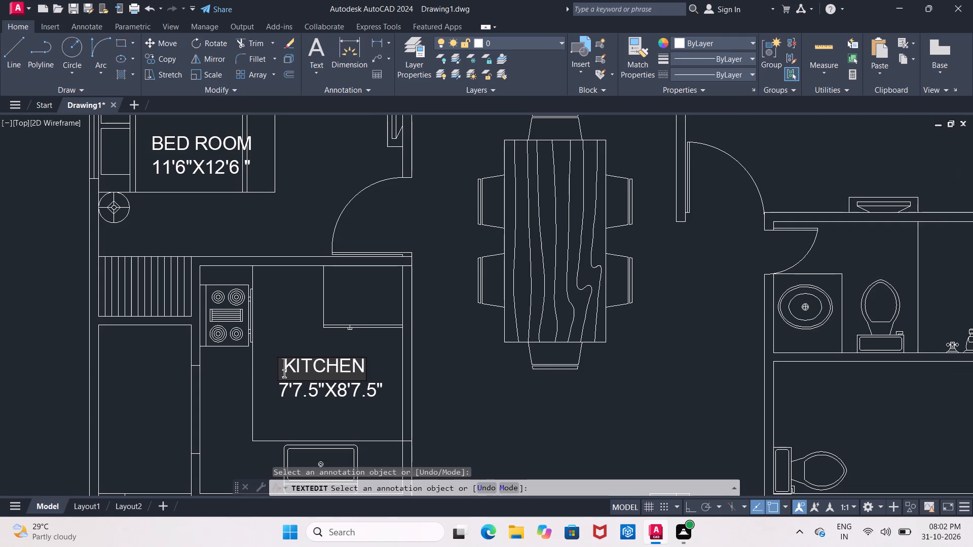
key(space)
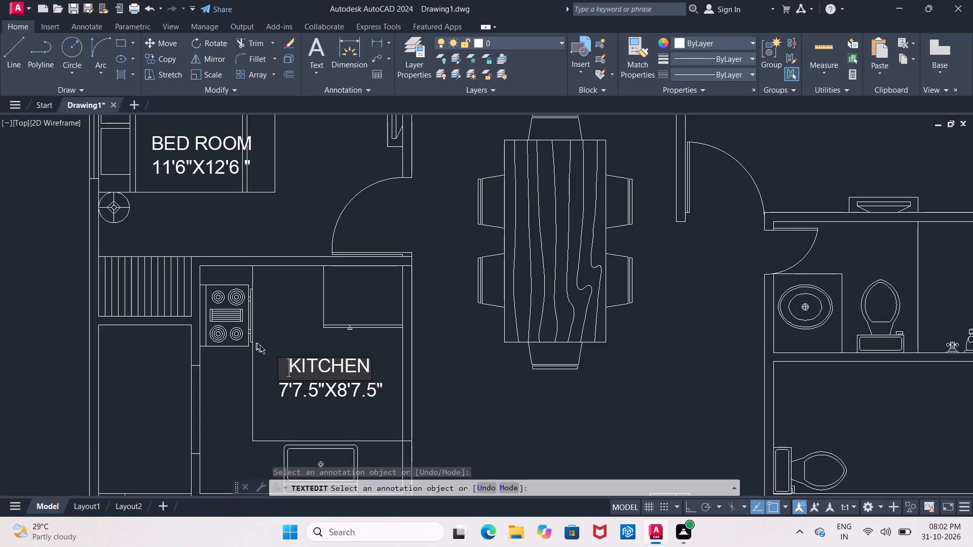
click(515, 398)
key(Escape)
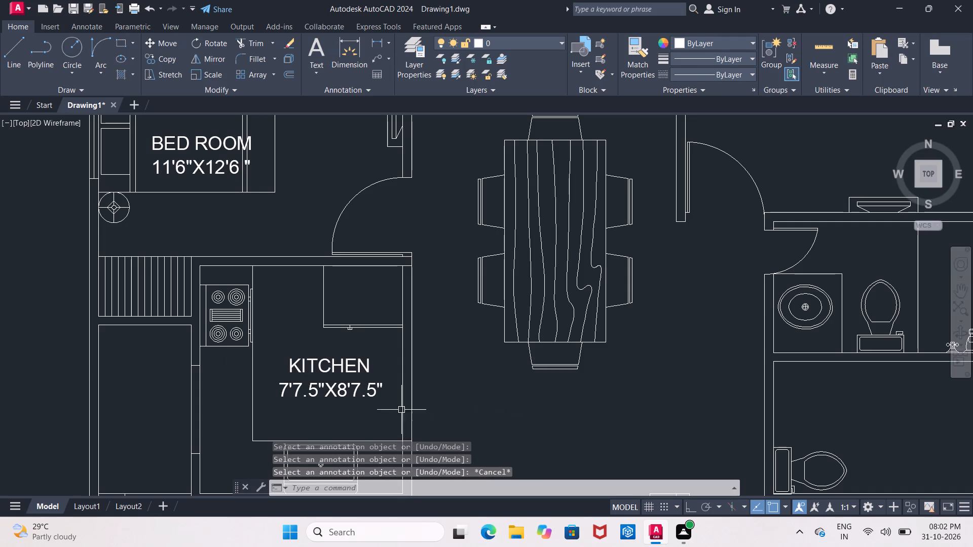
Copy the two-line kitchen label into the narrow open shaft beside the kitchen, on the stove side.
click(333, 367)
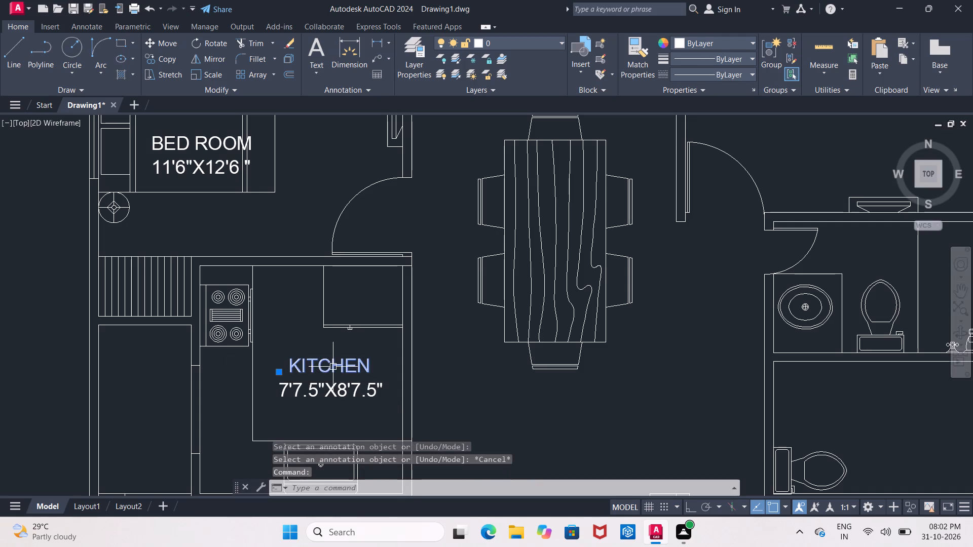
click(331, 395)
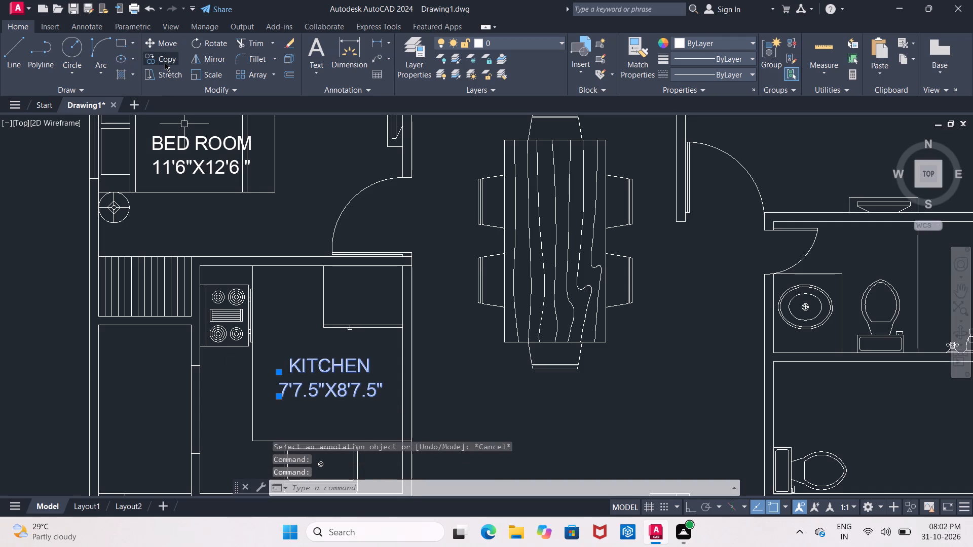
click(163, 59)
drag(545, 407, 526, 410)
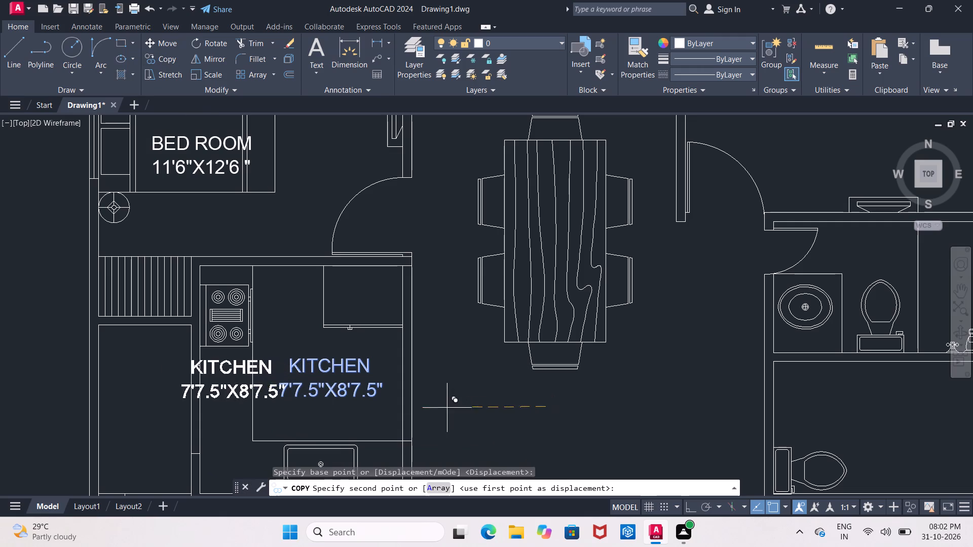
click(361, 421)
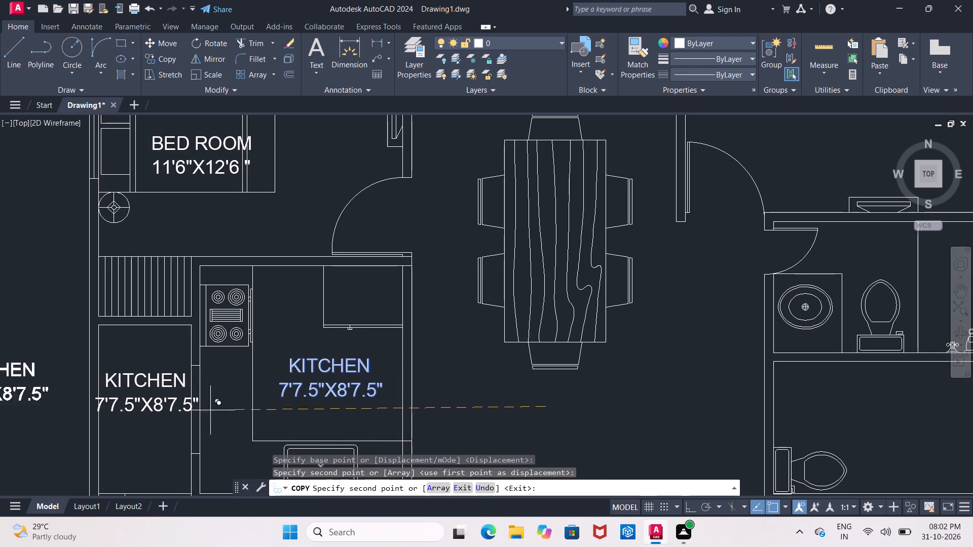
key(Escape)
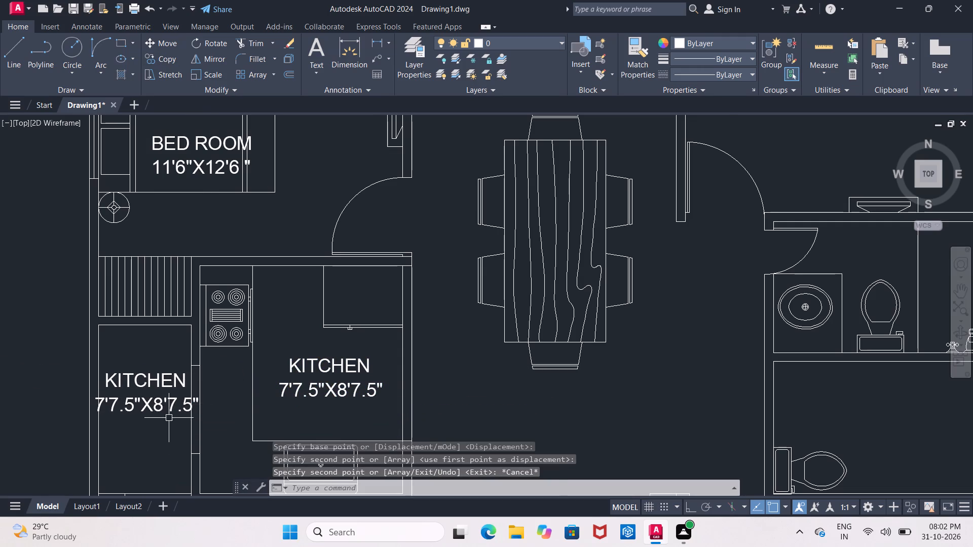
Change the copied KITCHEN line in the narrow shaft to OTS, adding four more leading spaces to centre it.
scroll(140, 376, up, 1)
middle_drag(140, 376, 230, 288)
click(226, 294)
right_drag(218, 302, 216, 297)
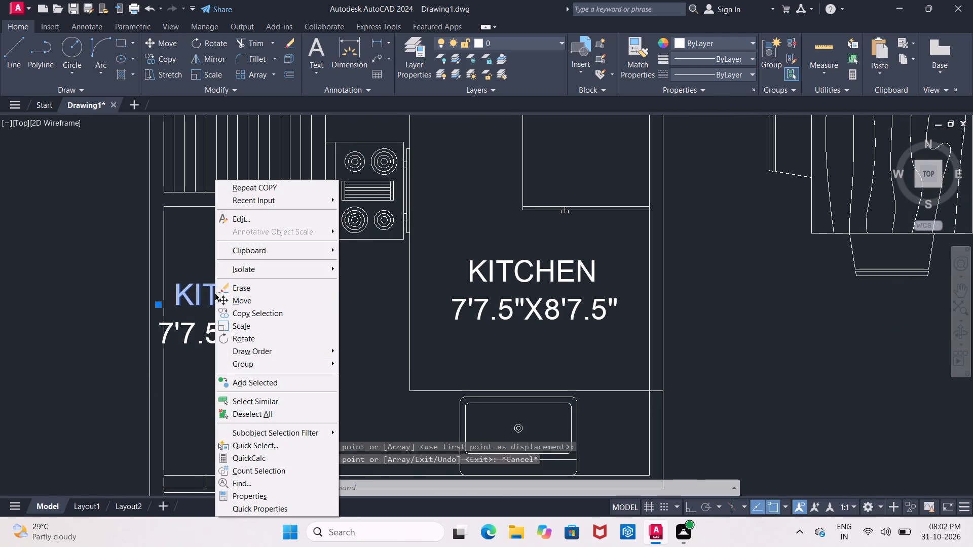
click(243, 224)
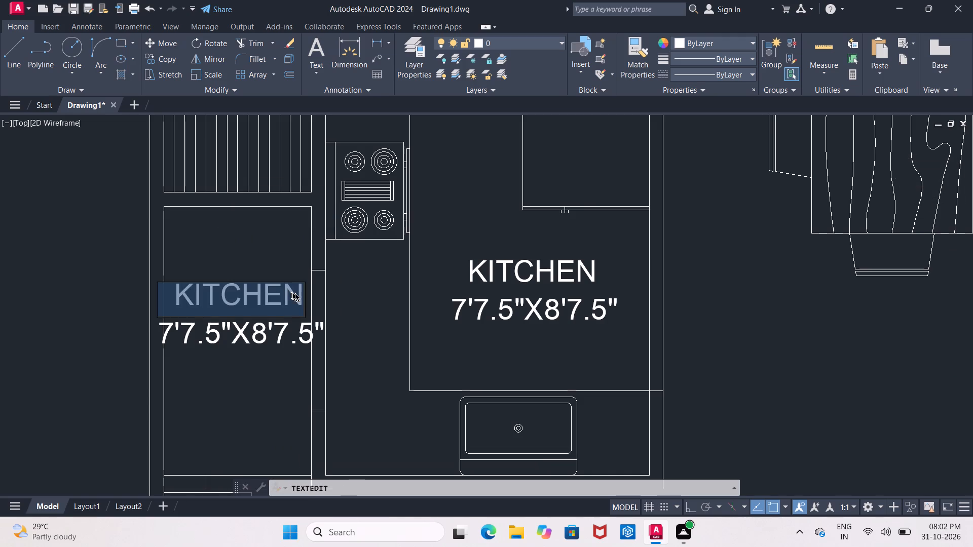
click(298, 294)
key(BackSpace)
key(BackSpace)
key(BackSpace)
key(BackSpace)
key(BackSpace)
key(BackSpace)
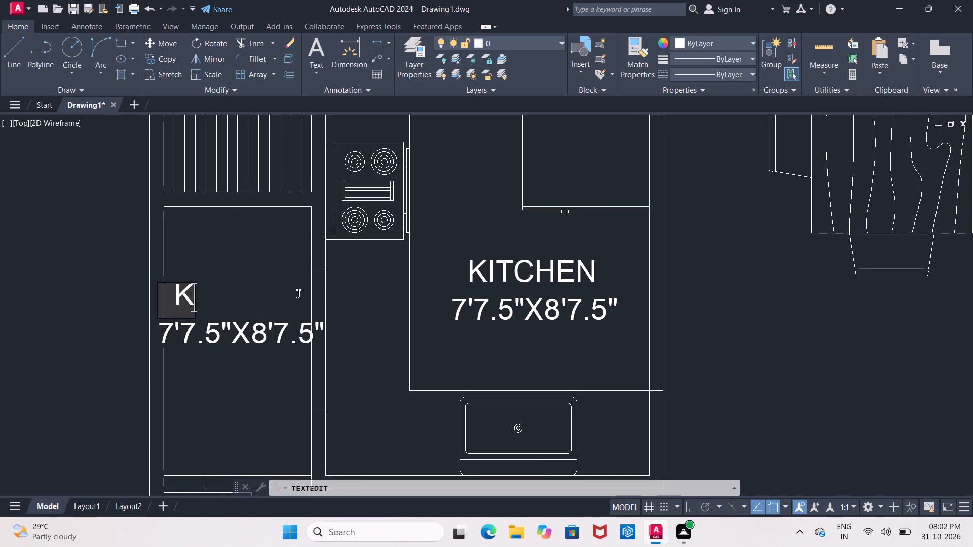
key(BackSpace)
key(space)
key(space)
key(space)
key(space)
text(O)
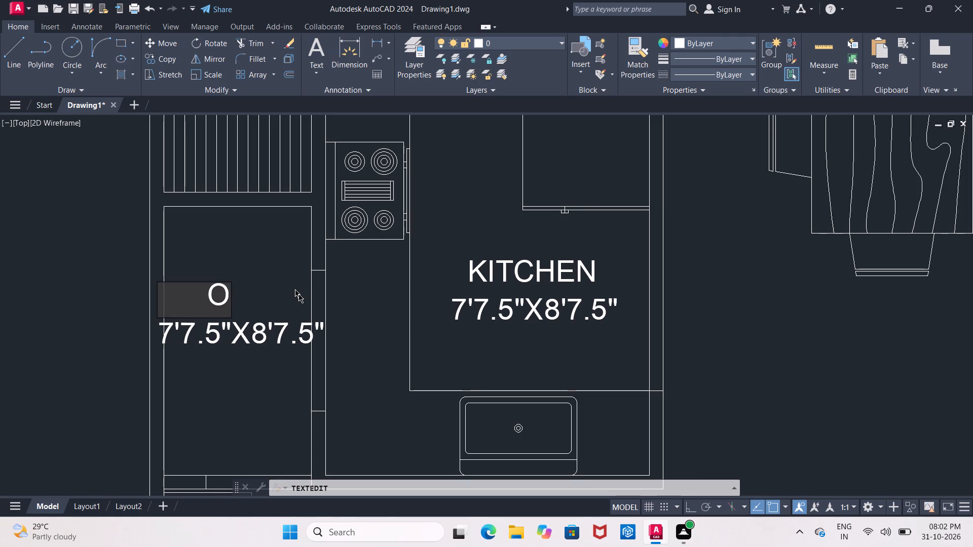
text(TS)
click(240, 390)
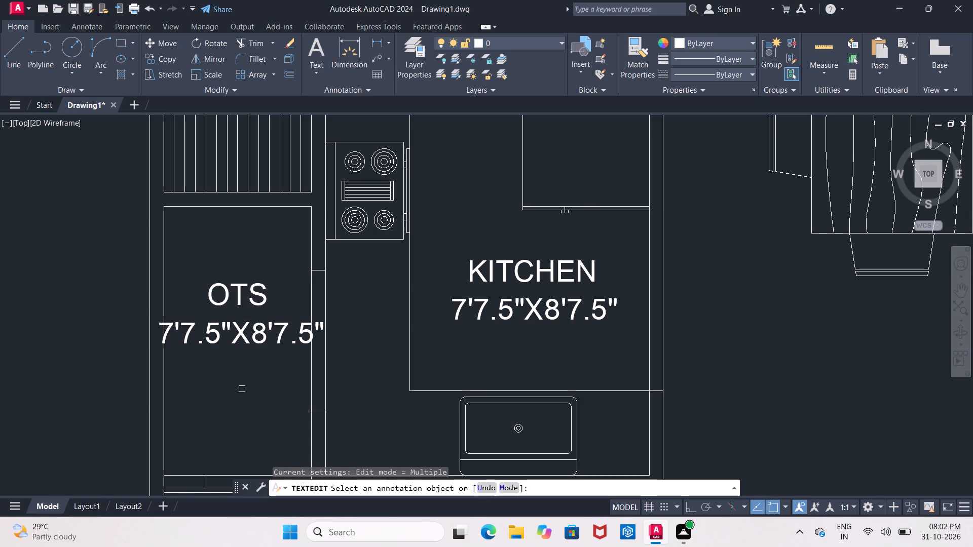
Replace the size line under OTS with 3'6"X6'4.5", keeping one leading space so it fits between the shaft walls.
click(257, 345)
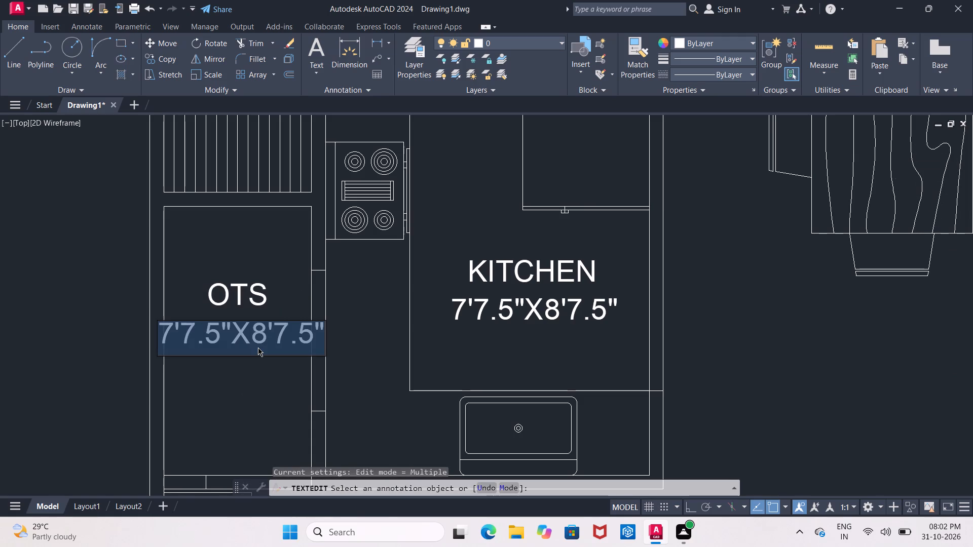
click(318, 332)
key(Right)
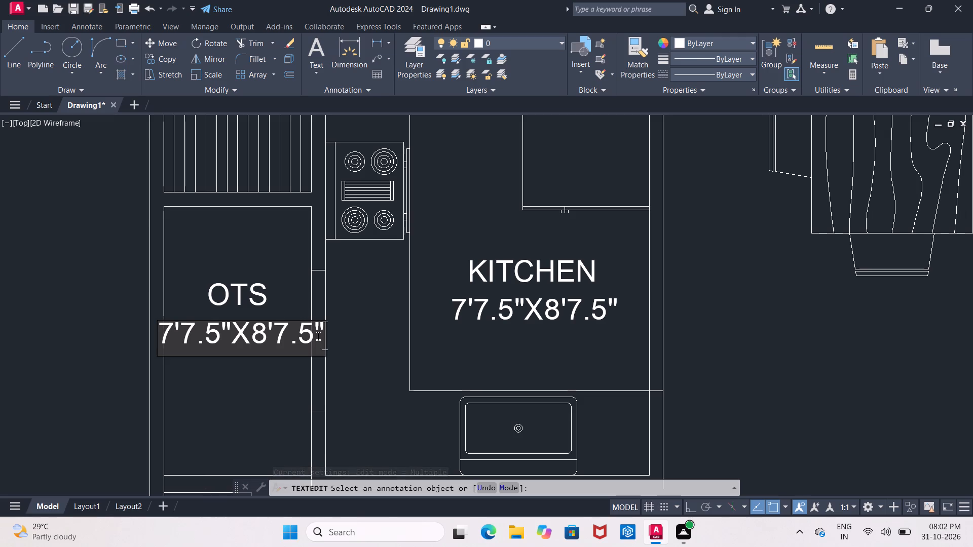
key(BackSpace)
key(BackSpace)
key(BackSpace)
key(BackSpace)
key(BackSpace)
key(BackSpace)
key(BackSpace)
key(BackSpace)
key(BackSpace)
key(BackSpace)
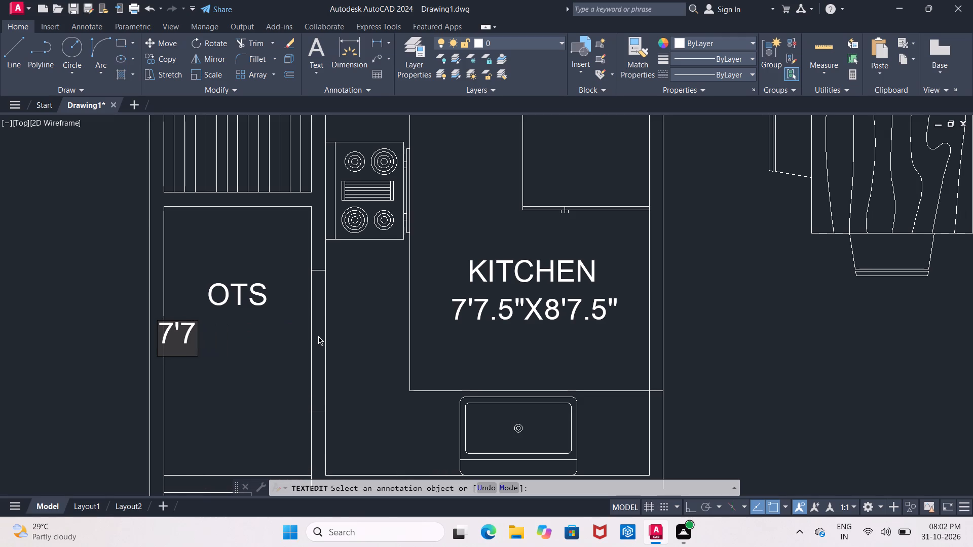
key(BackSpace)
key(BackSpace)
key(BackSpace)
key(space)
key(space)
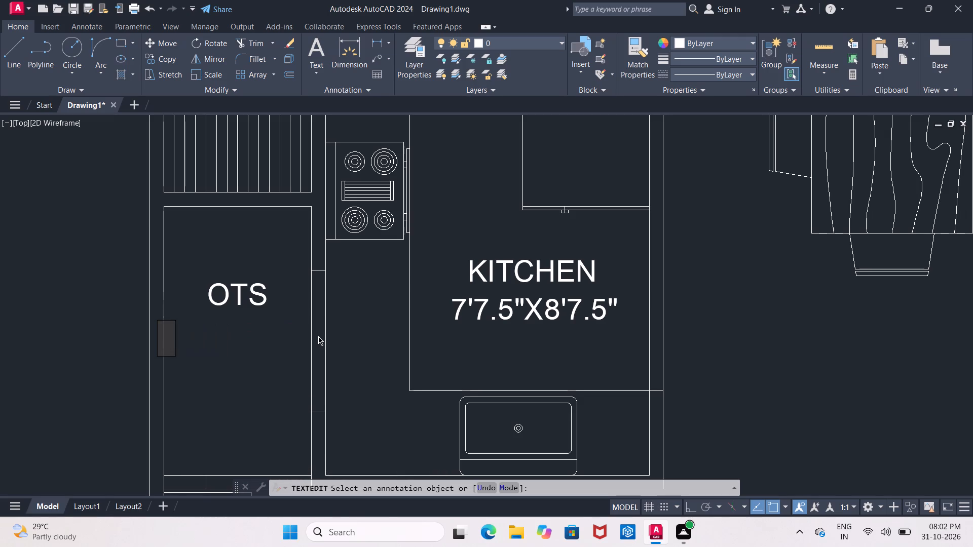
text(3'6")
key(x)
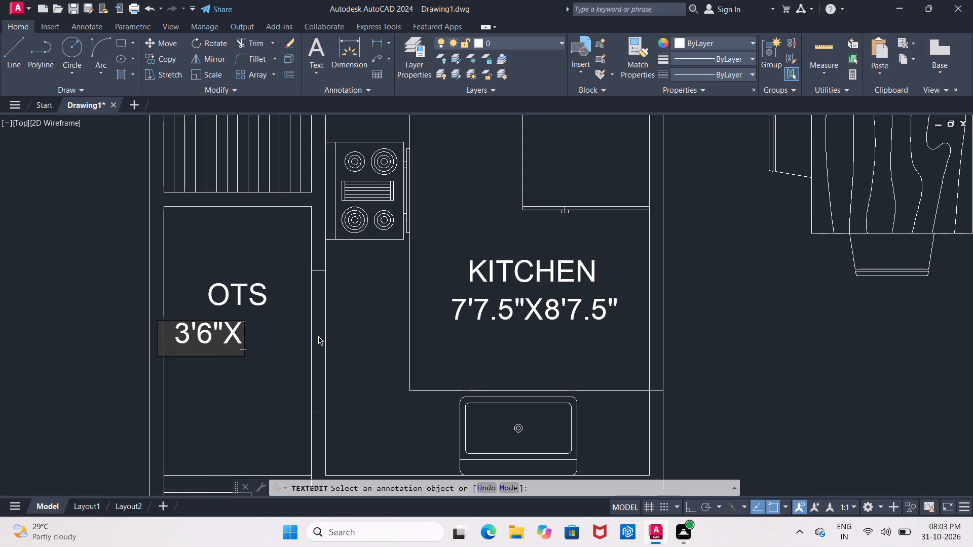
text(6'4.5")
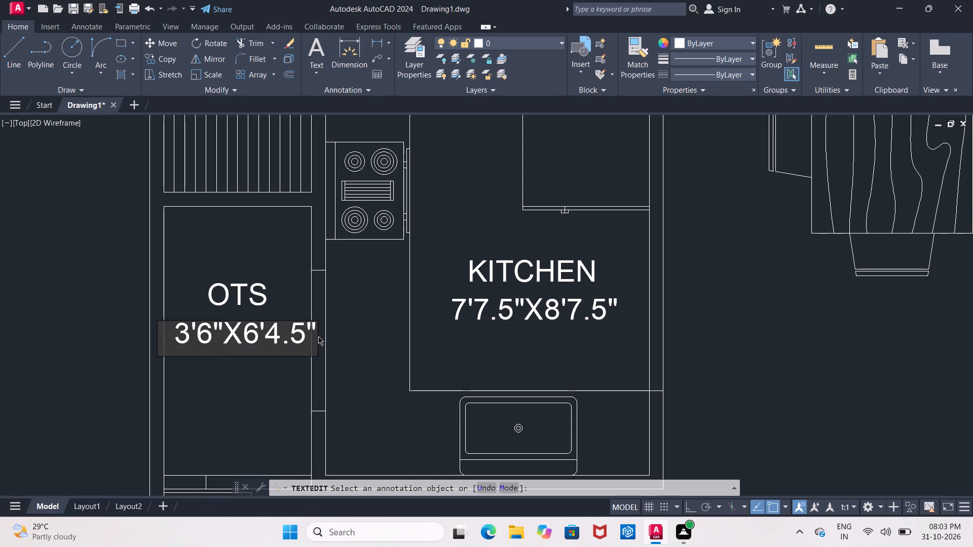
click(174, 342)
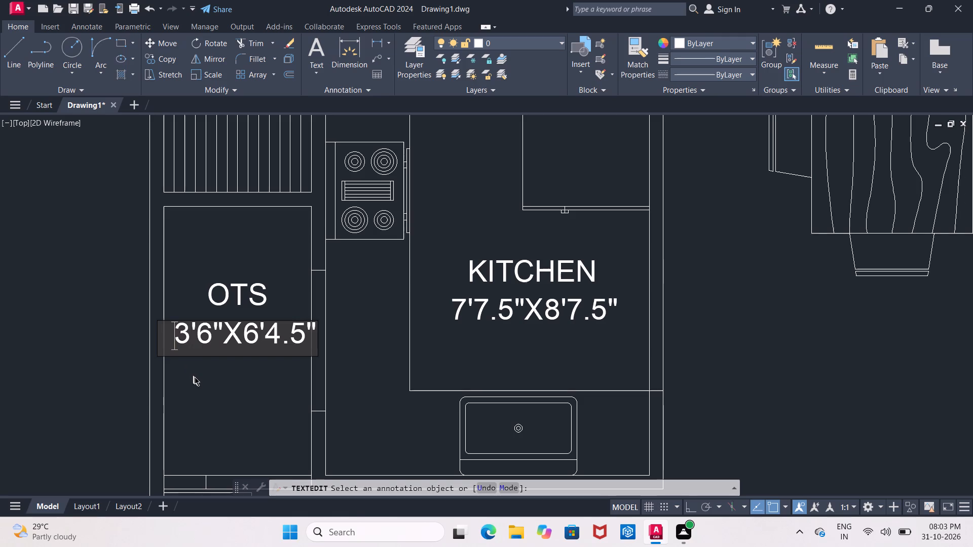
key(BackSpace)
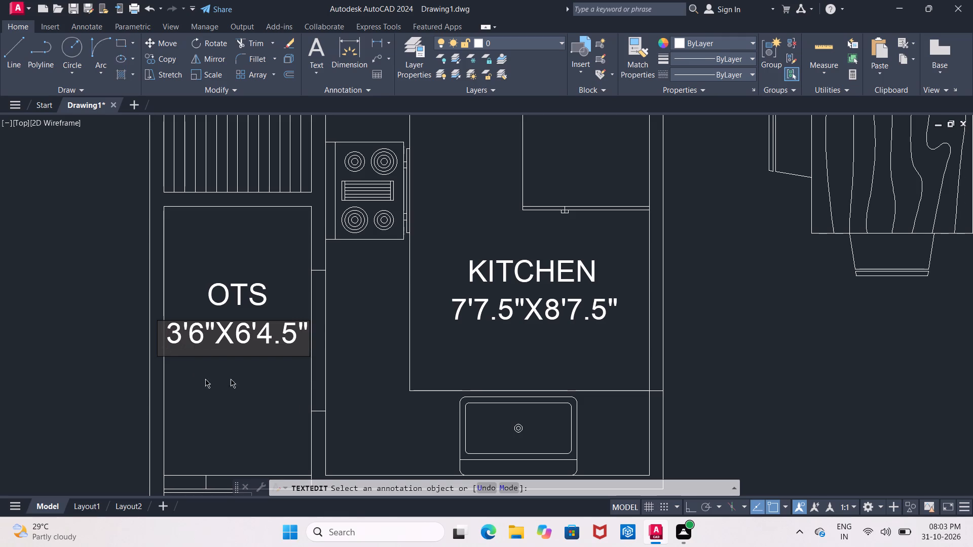
click(382, 342)
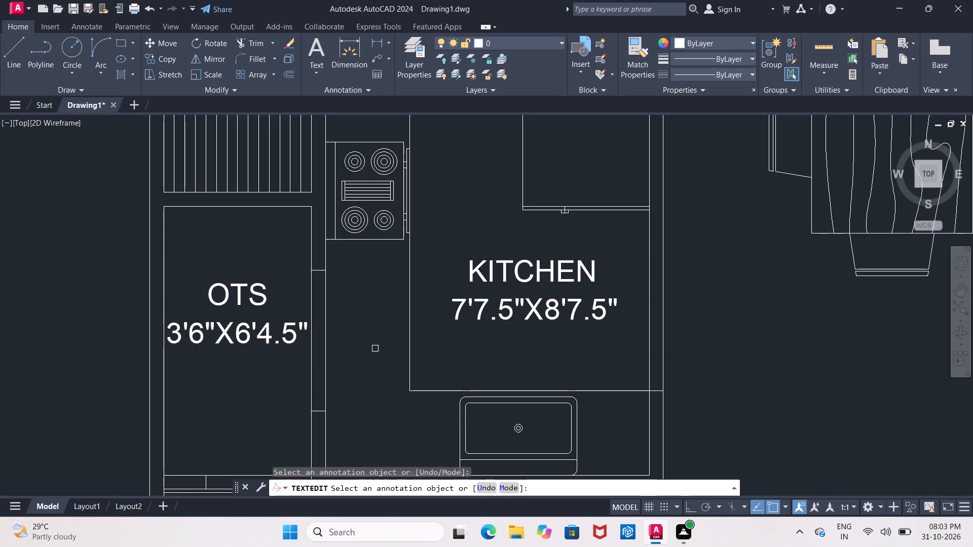
scroll(368, 350, down, 2)
middle_drag(368, 350, 205, 276)
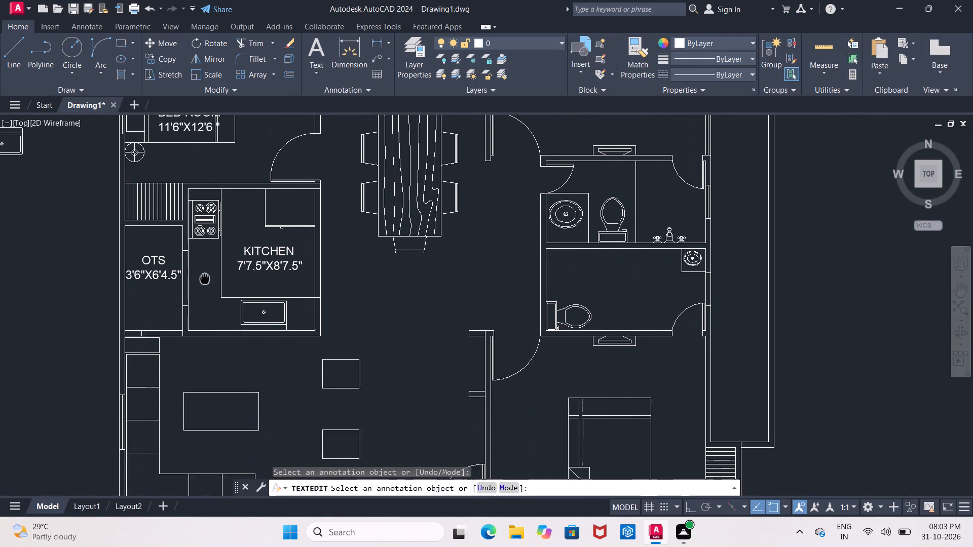
Copy the OTS name text into the hall, just below the kitchen's sink wall.
middle_drag(205, 276, 206, 271)
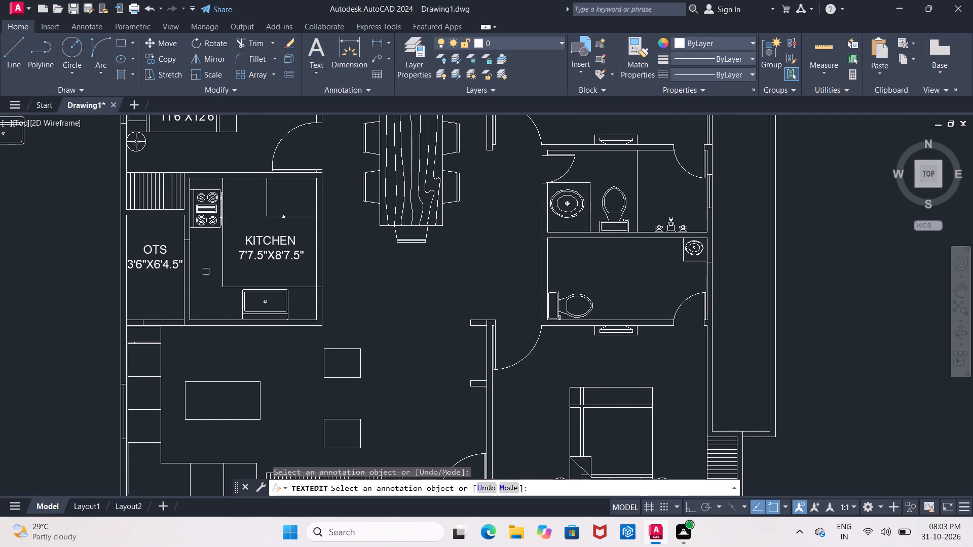
key(Escape)
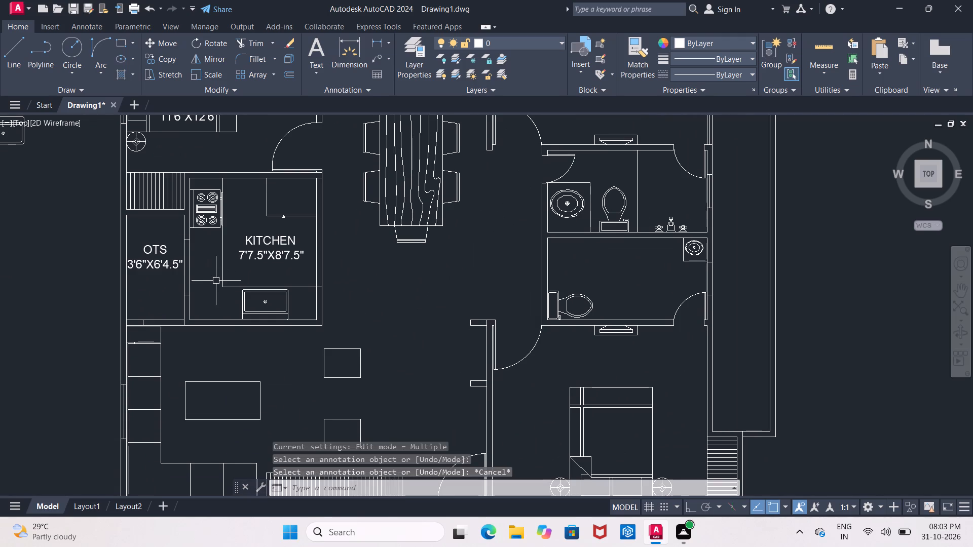
click(153, 249)
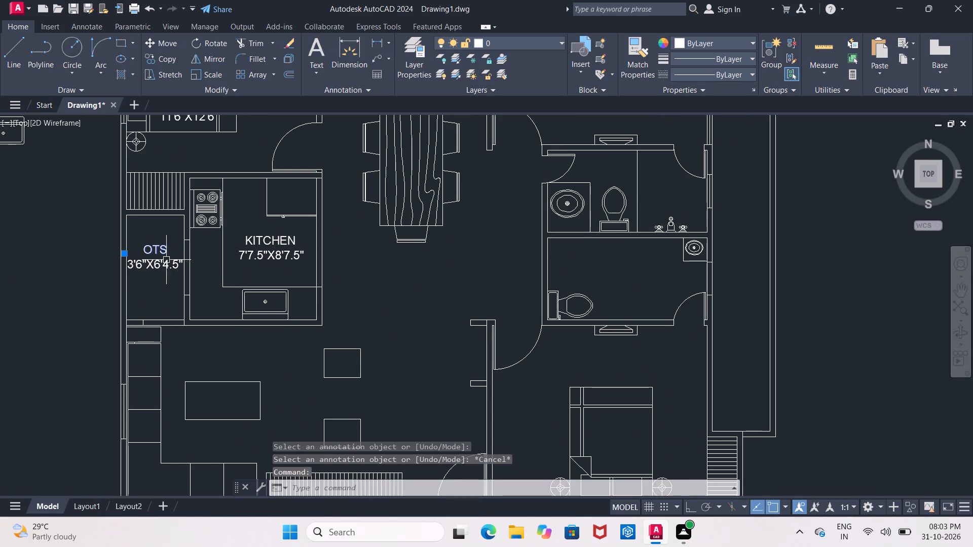
click(161, 65)
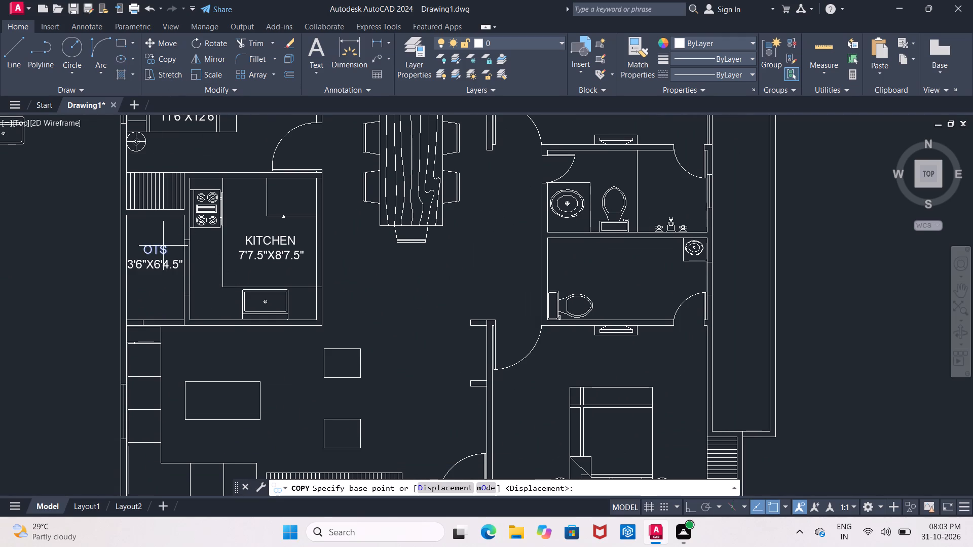
click(156, 247)
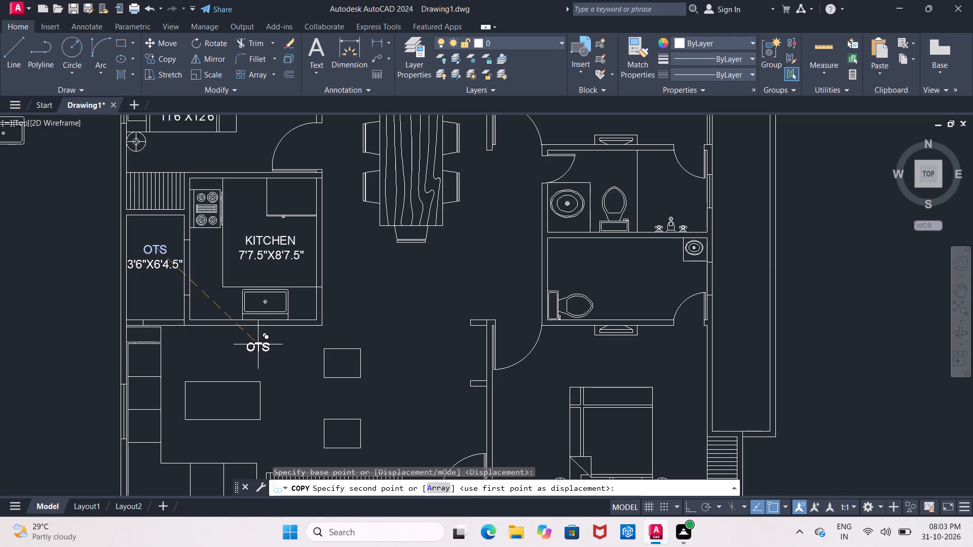
click(258, 344)
key(Escape)
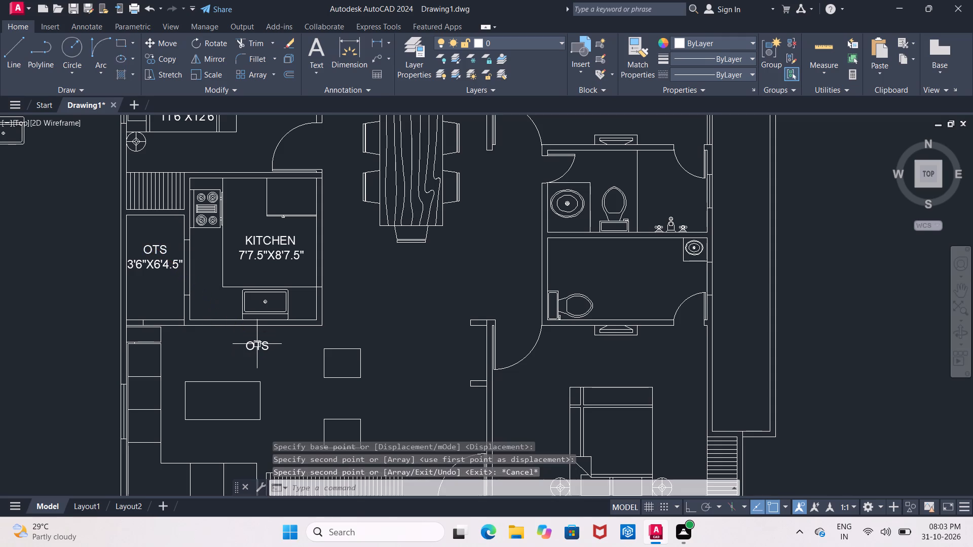
Change the copied OTS text in the hall to DRG HALL, keeping its leading spaces, and finish text editing.
scroll(250, 350, up, 2)
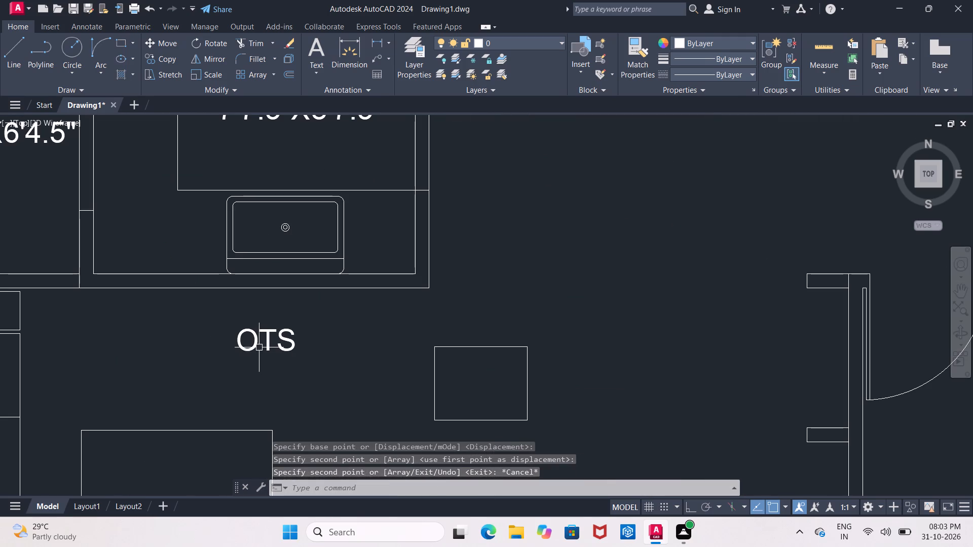
click(258, 347)
right_click(153, 324)
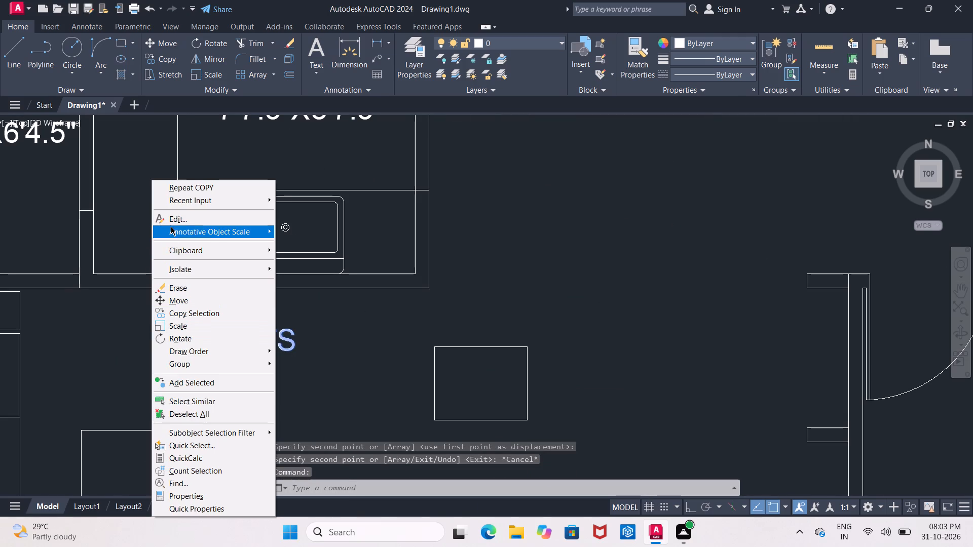
click(171, 221)
click(290, 341)
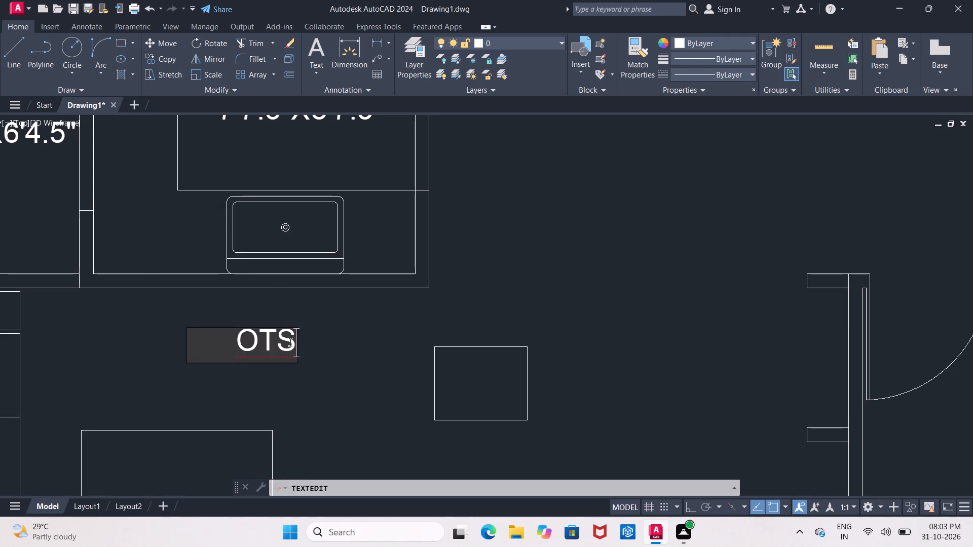
key(BackSpace)
key(BackSpace)
key(BackSpace)
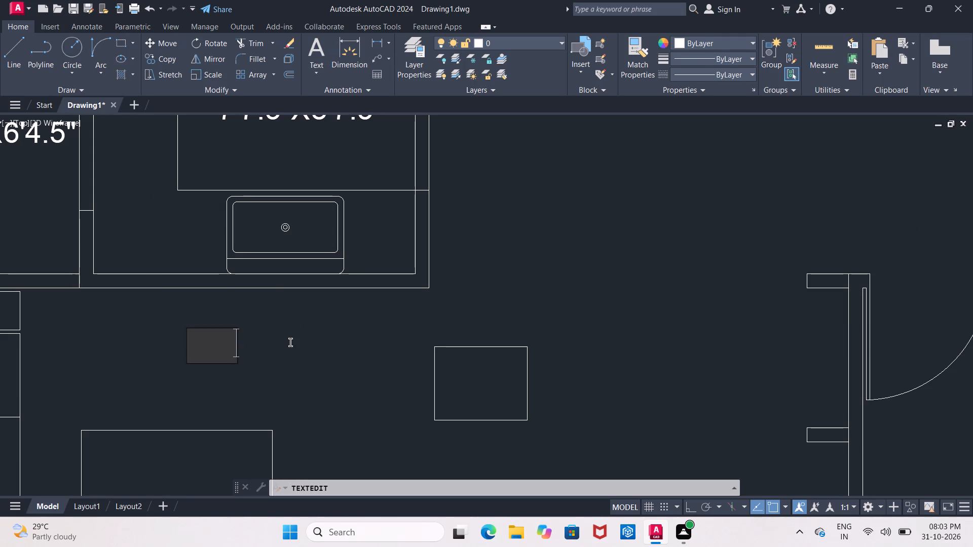
text(DRG)
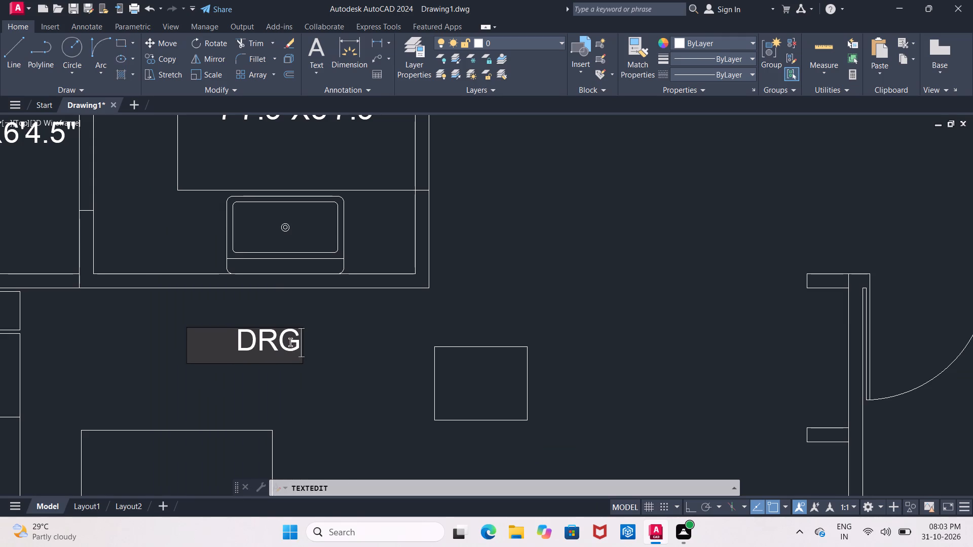
key(space)
text(HALL)
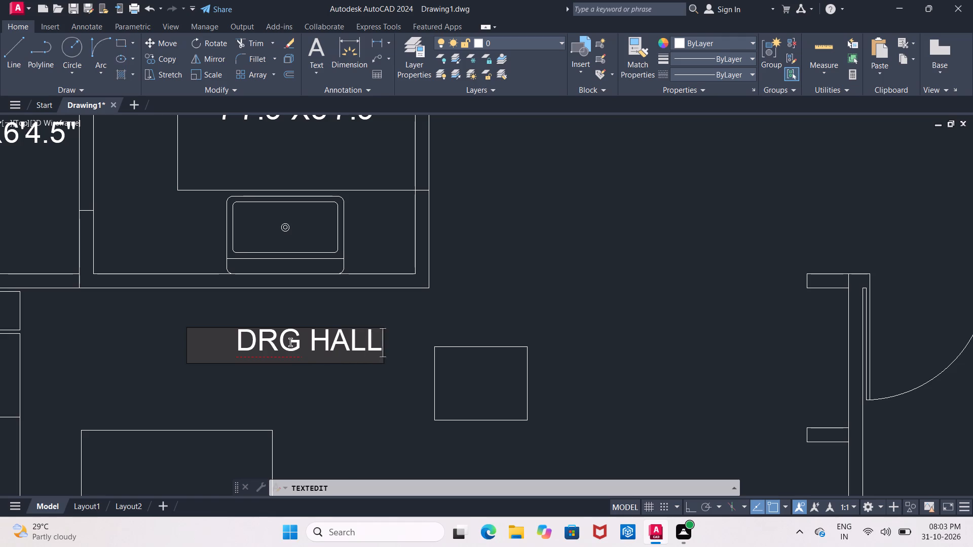
click(647, 254)
key(Escape)
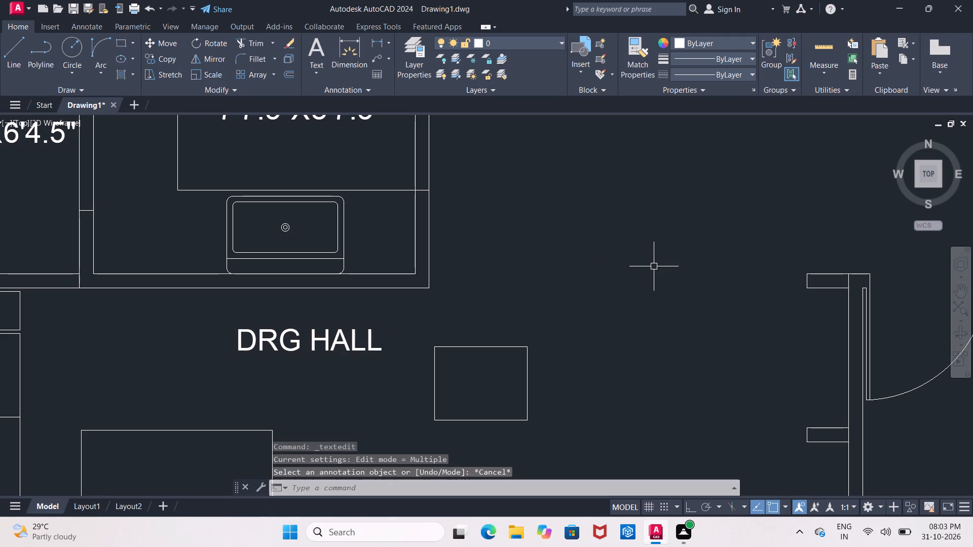
Copy the OTS size line from the shaft to directly beneath the DRG HALL text.
scroll(619, 304, down, 1)
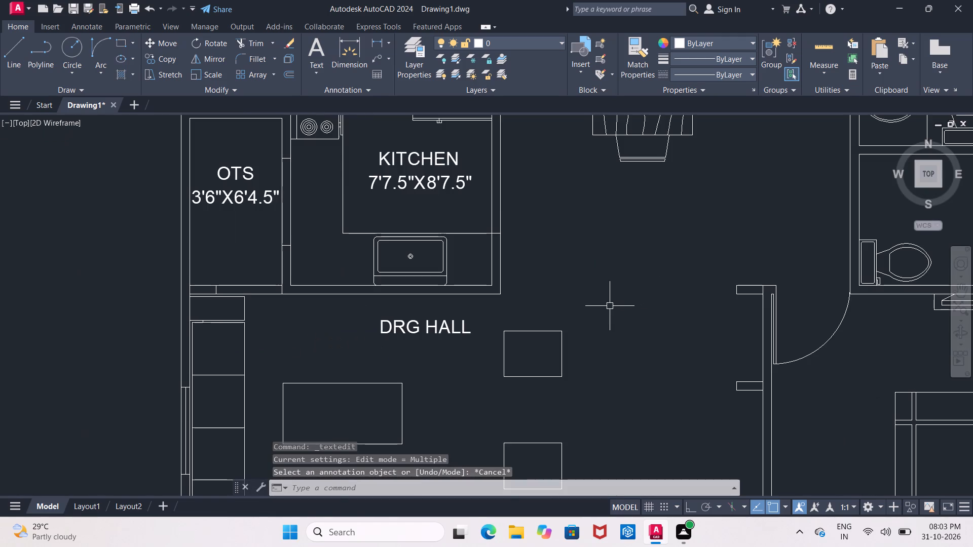
scroll(605, 307, down, 1)
middle_drag(577, 301, 446, 257)
scroll(340, 293, up, 2)
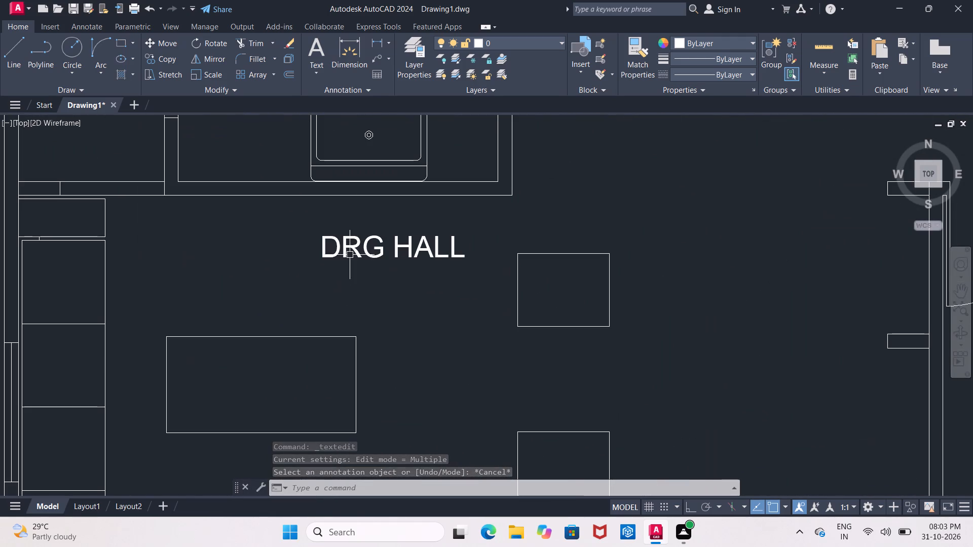
click(350, 254)
click(354, 276)
scroll(311, 285, down, 2)
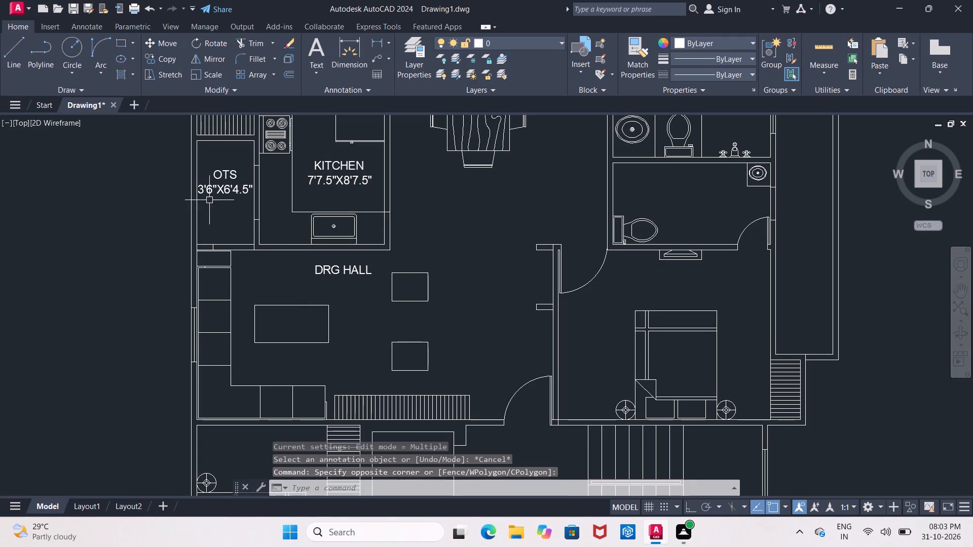
click(210, 192)
click(176, 65)
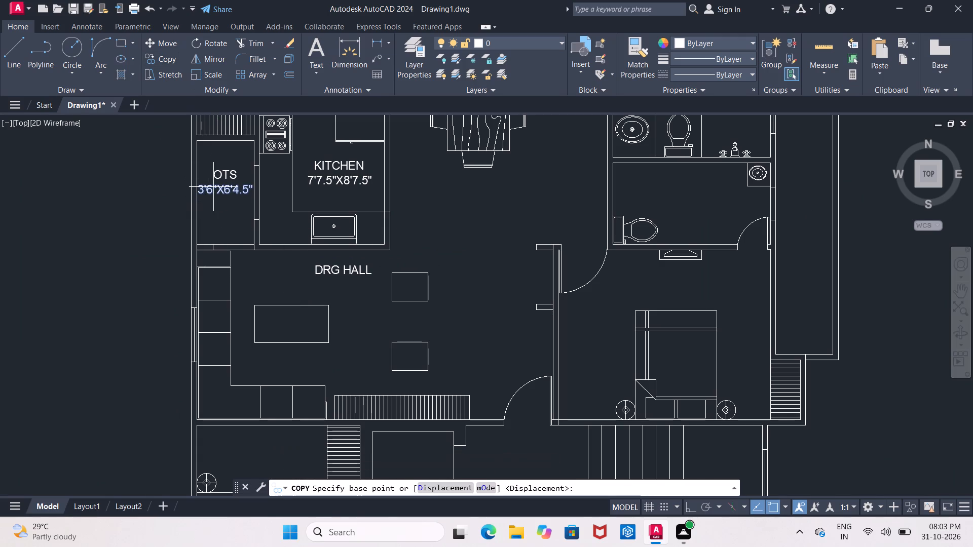
click(217, 189)
scroll(341, 290, up, 3)
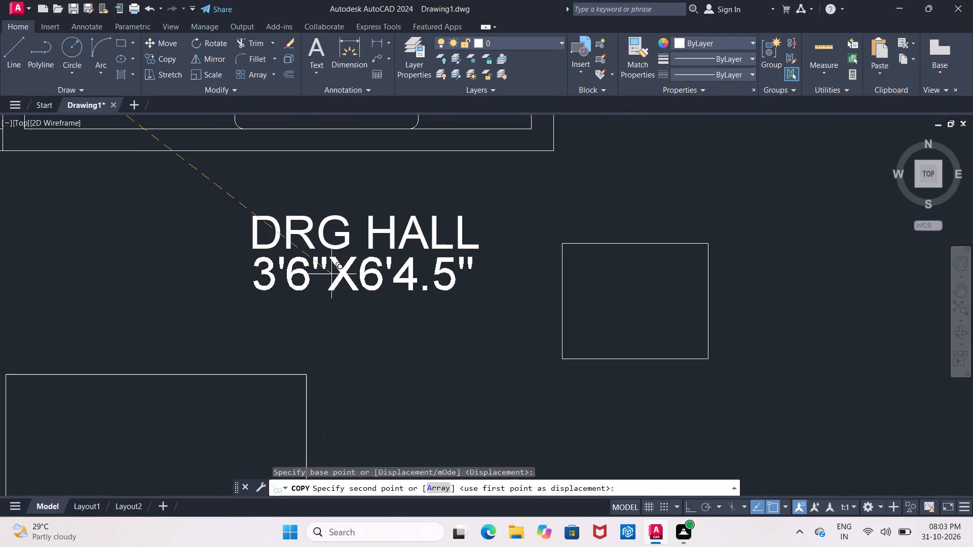
click(331, 274)
key(Escape)
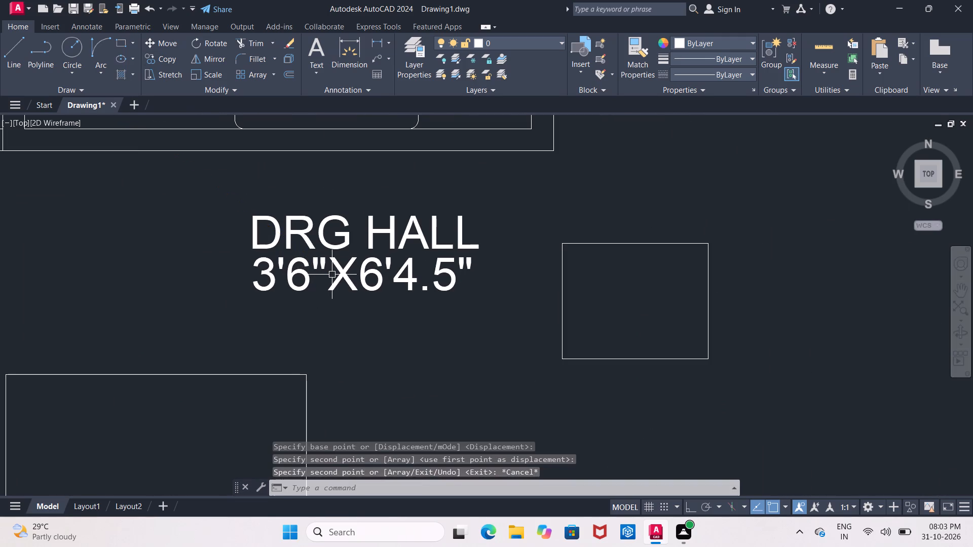
Replace the copied size line under DRG HALL with 21'10, keeping the leading space.
click(343, 272)
right_click(355, 285)
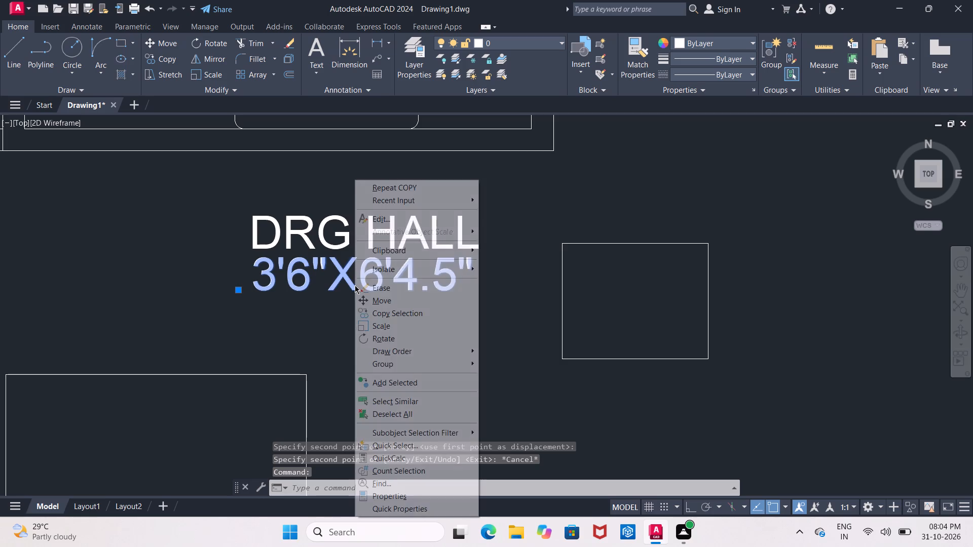
click(412, 221)
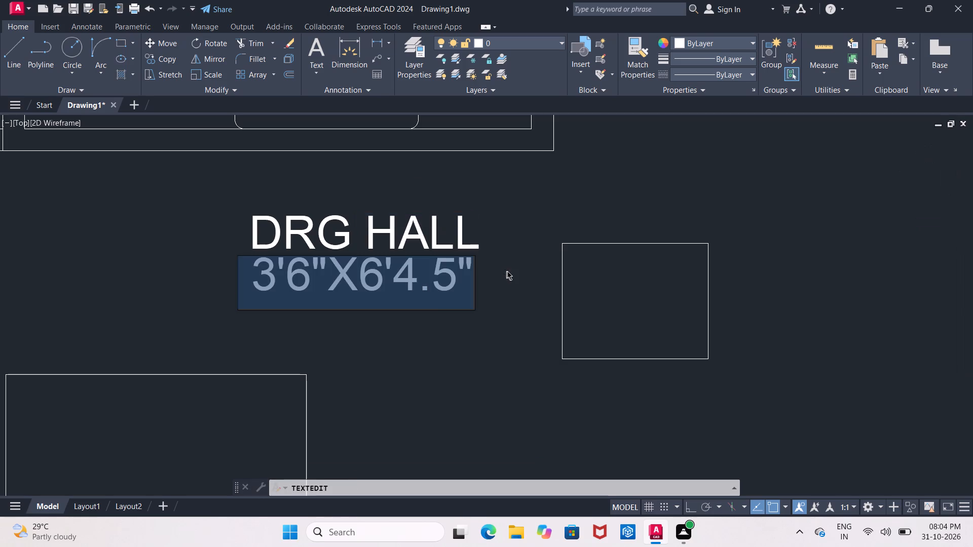
click(466, 281)
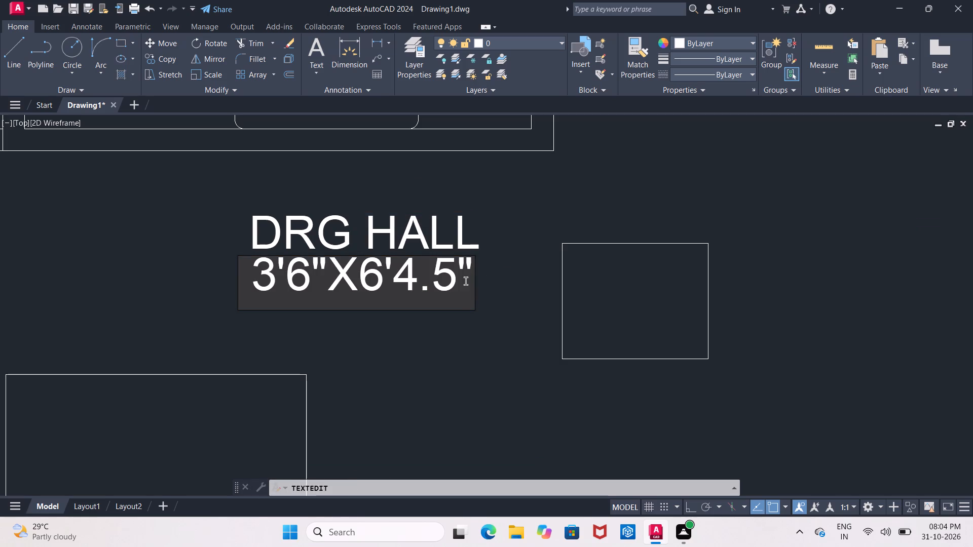
key(BackSpace)
key(BackSpace)
key(BackSpace)
key(BackSpace)
key(BackSpace)
key(BackSpace)
key(BackSpace)
key(BackSpace)
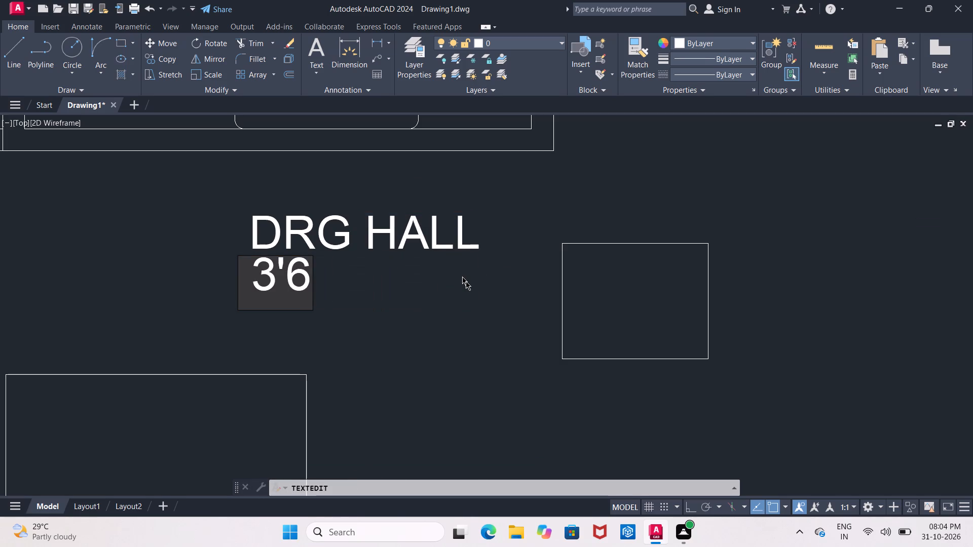
key(BackSpace)
key(BackSpace)
key(BackSpace)
text(21)
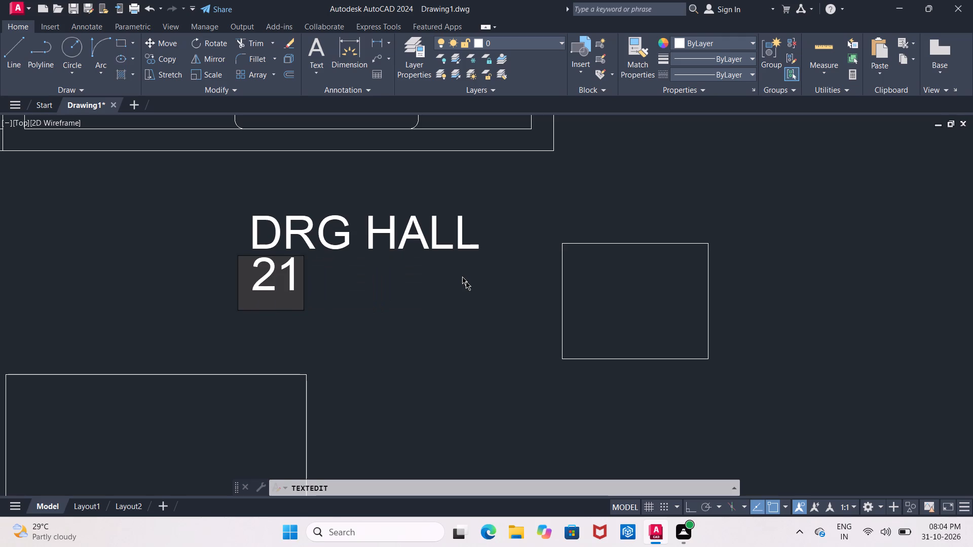
text('10)
key(Return)
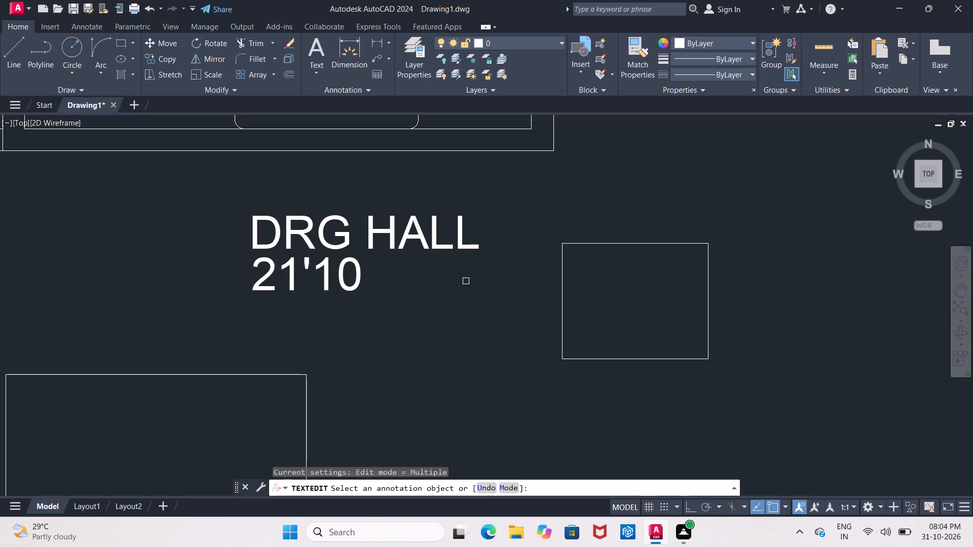
Complete the hall's size line as 21'10.5"X10'5", remove its leading space, and finish text editing.
click(330, 285)
click(347, 284)
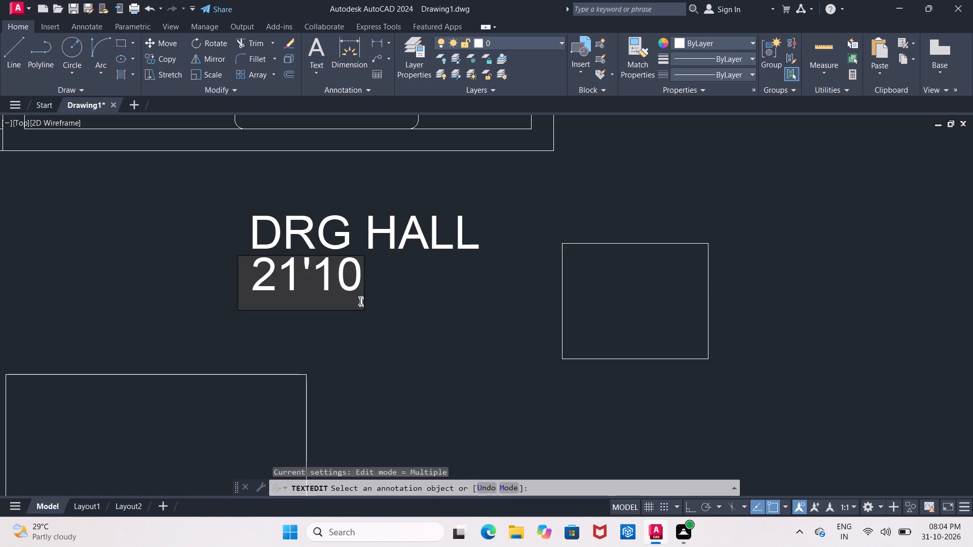
click(359, 298)
text(.5")
key(x)
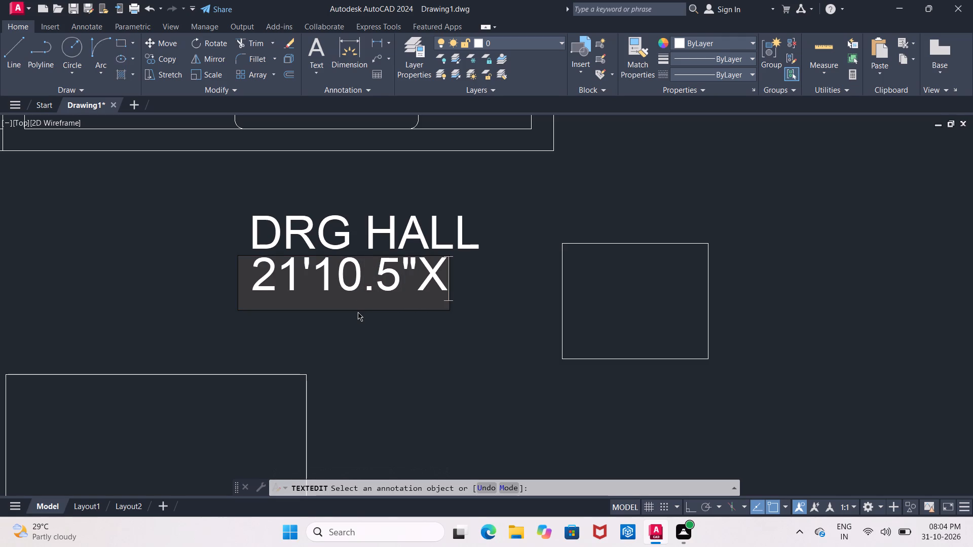
text(10'5)
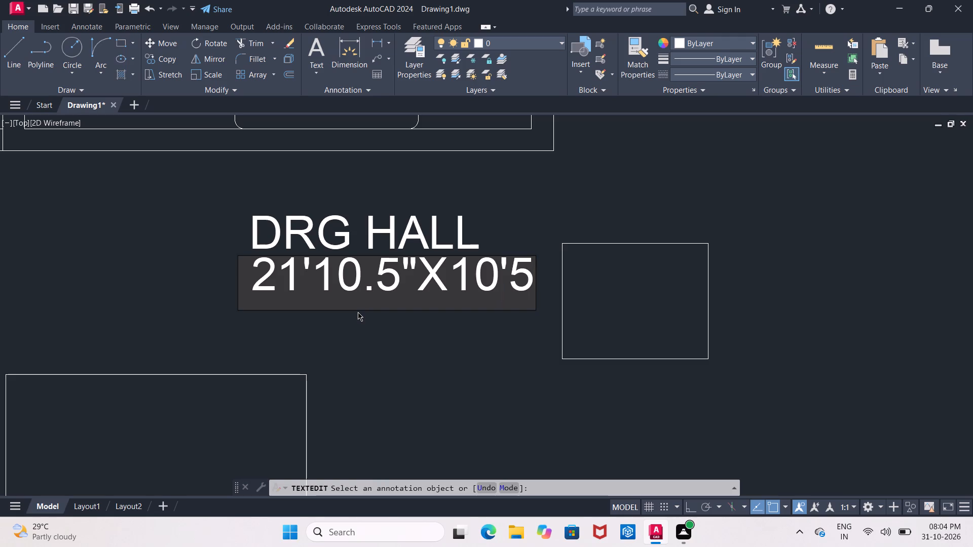
key(shift+quotedbl)
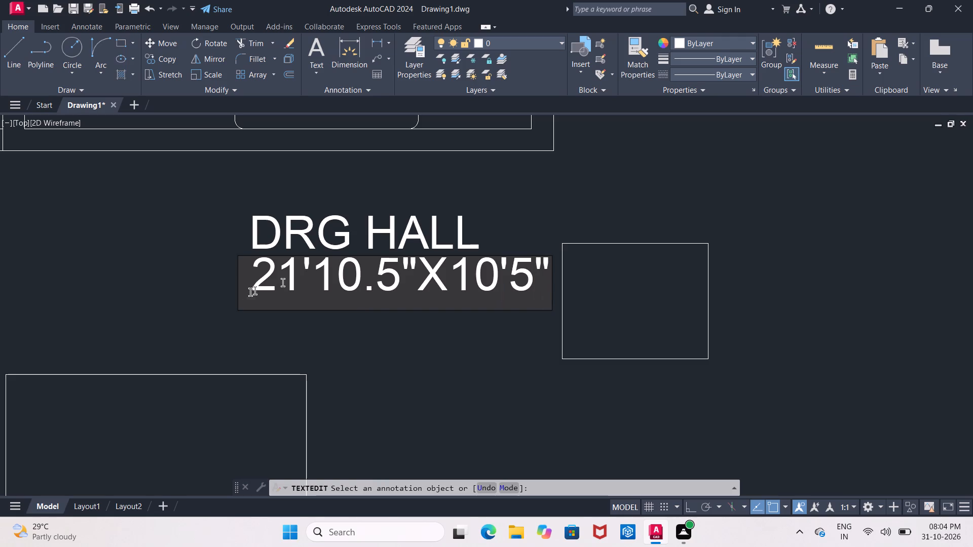
click(255, 295)
key(BackSpace)
key(BackSpace)
click(303, 341)
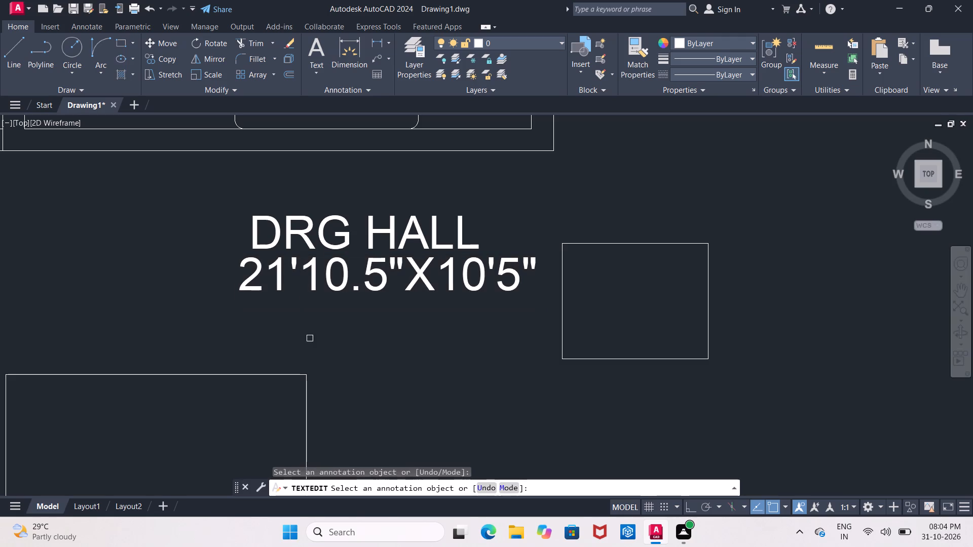
key(Escape)
Move the 21'10.5"X10'5" size line slightly left so it sits centred beneath the DRG HALL text.
click(320, 267)
click(316, 289)
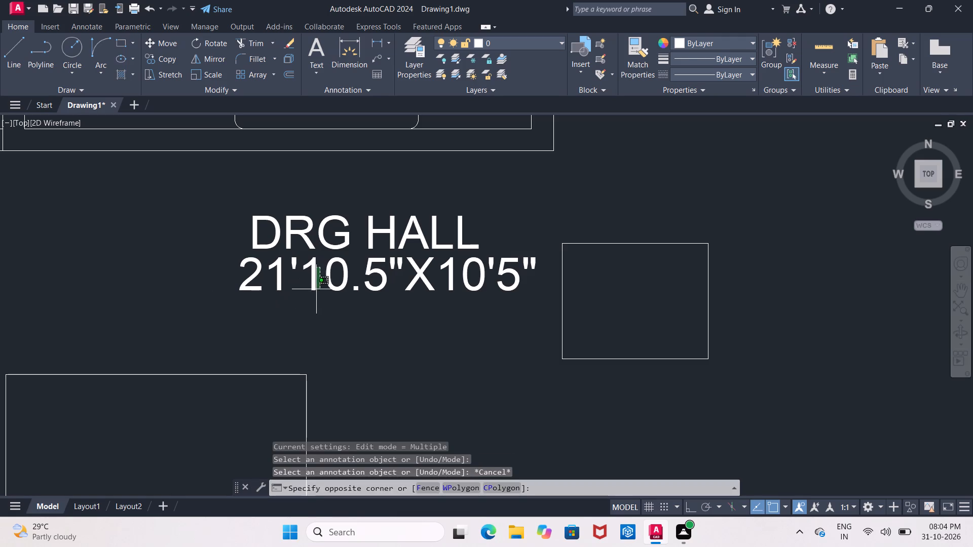
click(313, 288)
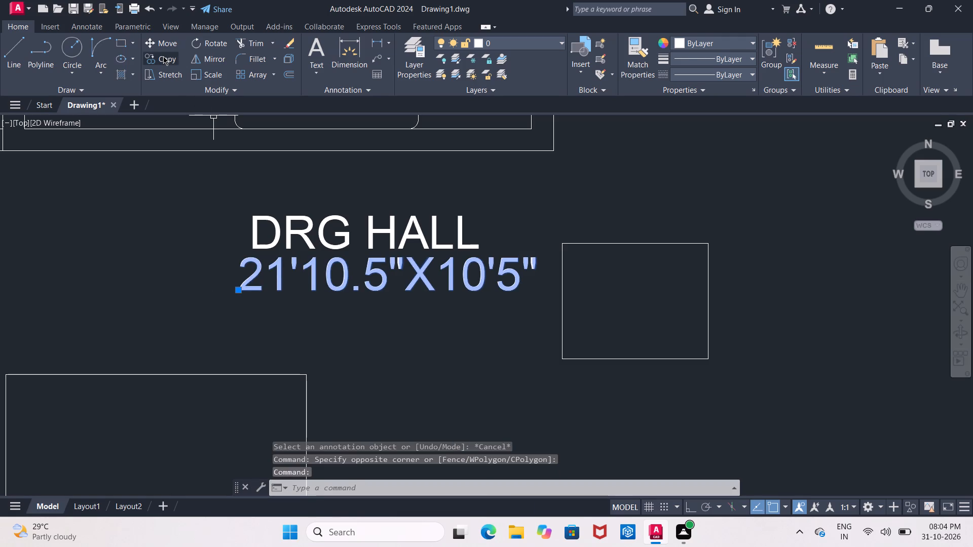
click(161, 42)
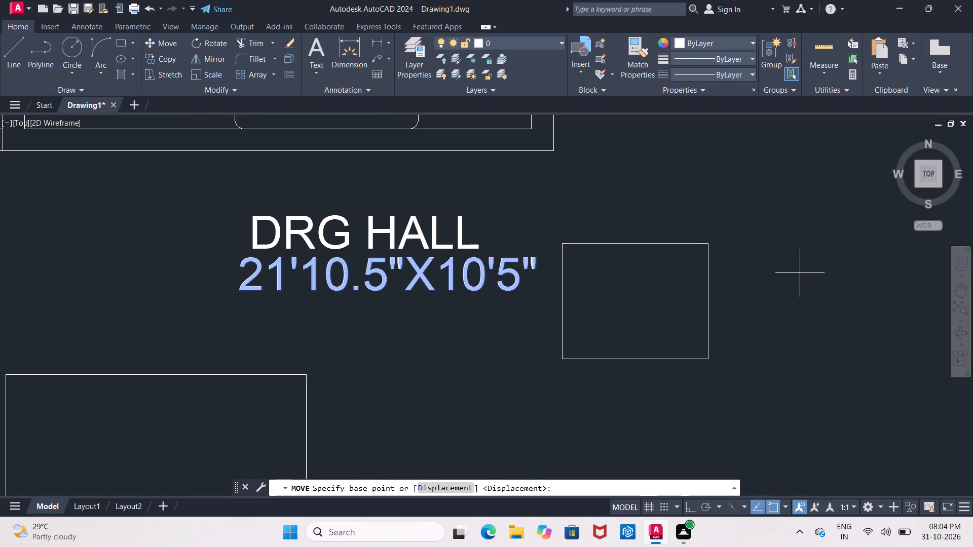
click(813, 276)
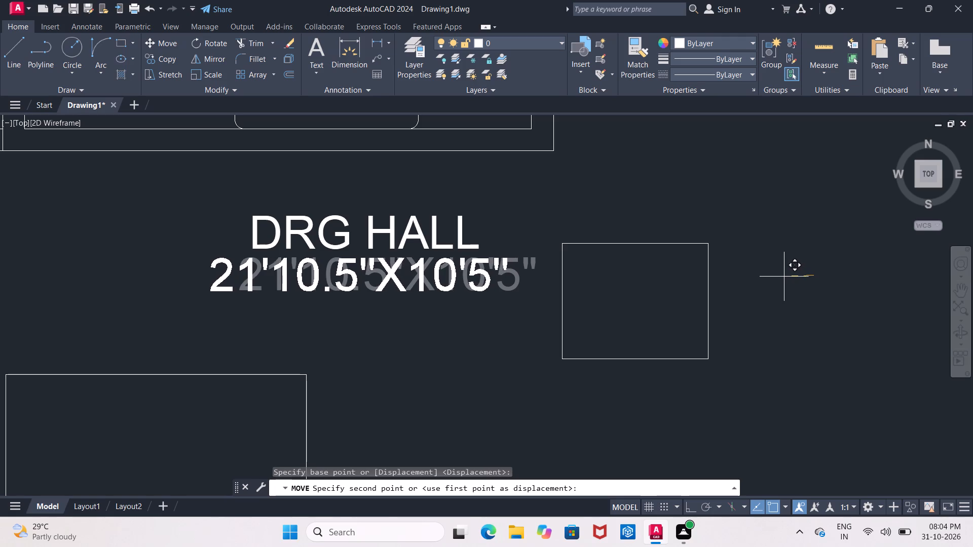
click(780, 277)
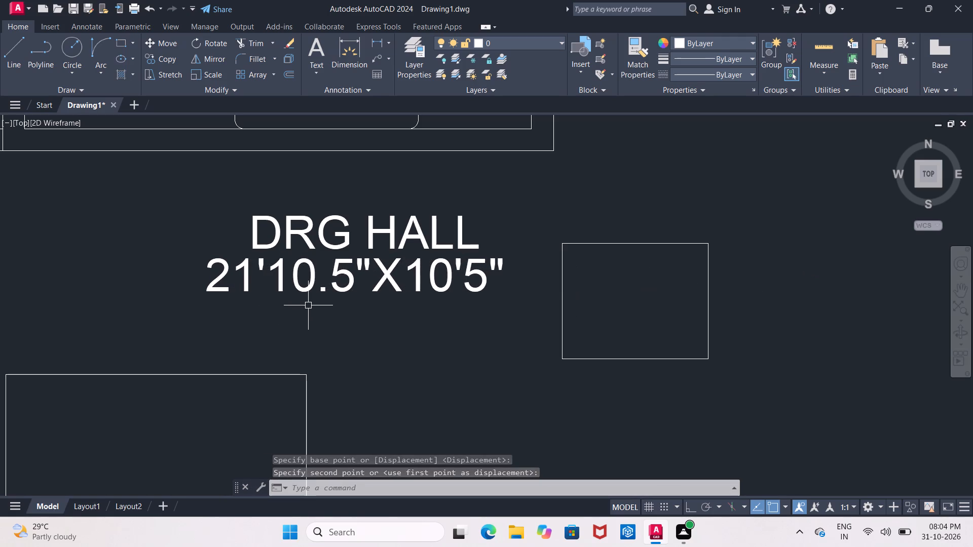
Copy the DRG HALL text to the open space just below the dining table.
scroll(308, 305, down, 1)
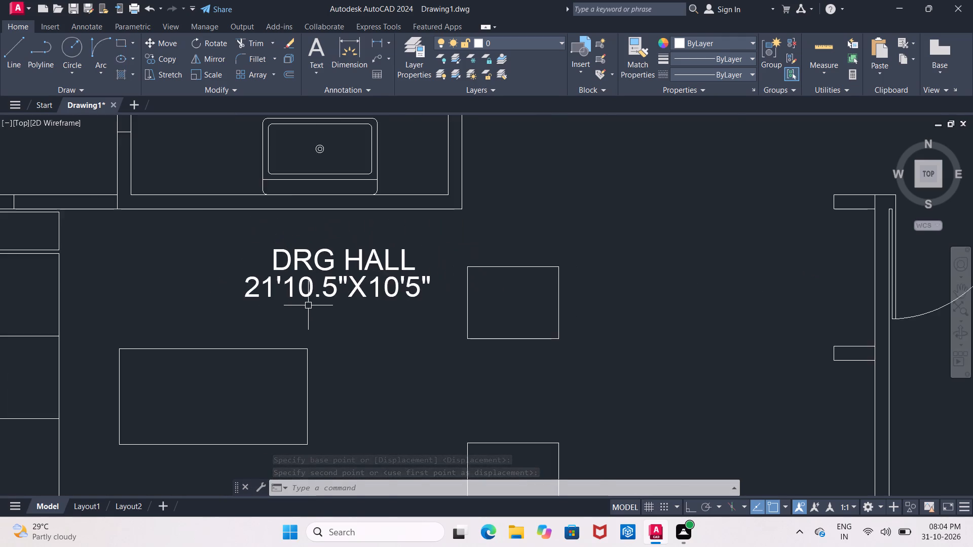
scroll(308, 305, down, 2)
middle_drag(334, 293, 286, 350)
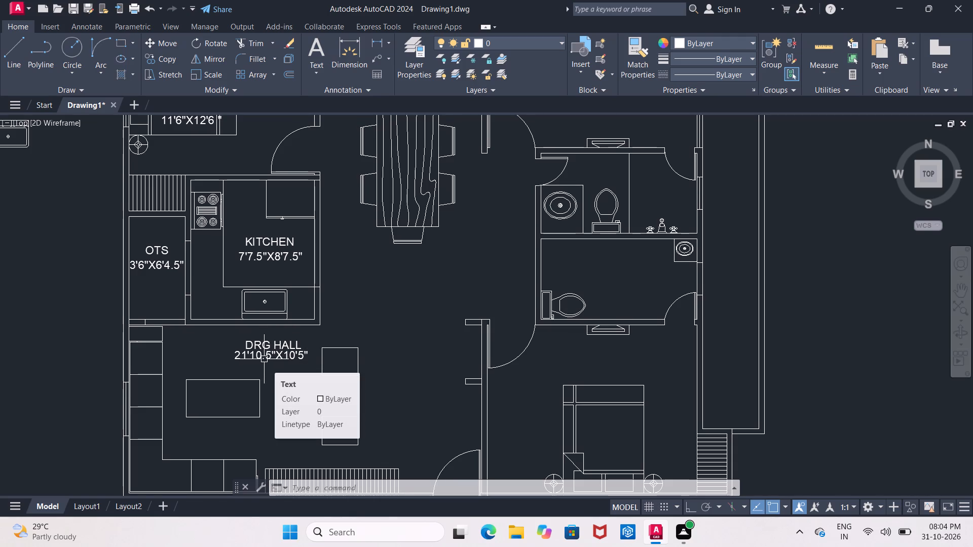
scroll(253, 363, up, 2)
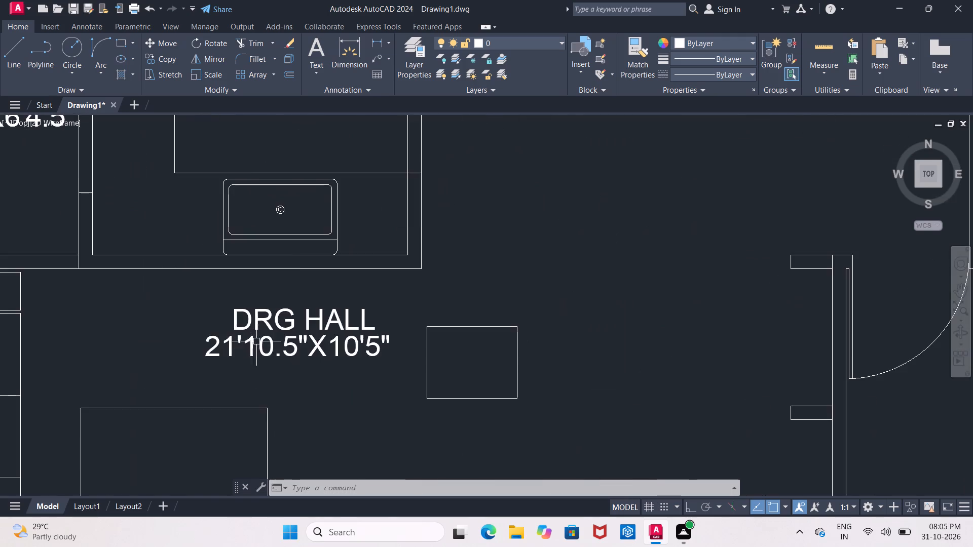
middle_drag(257, 341, 237, 414)
scroll(256, 346, down, 1)
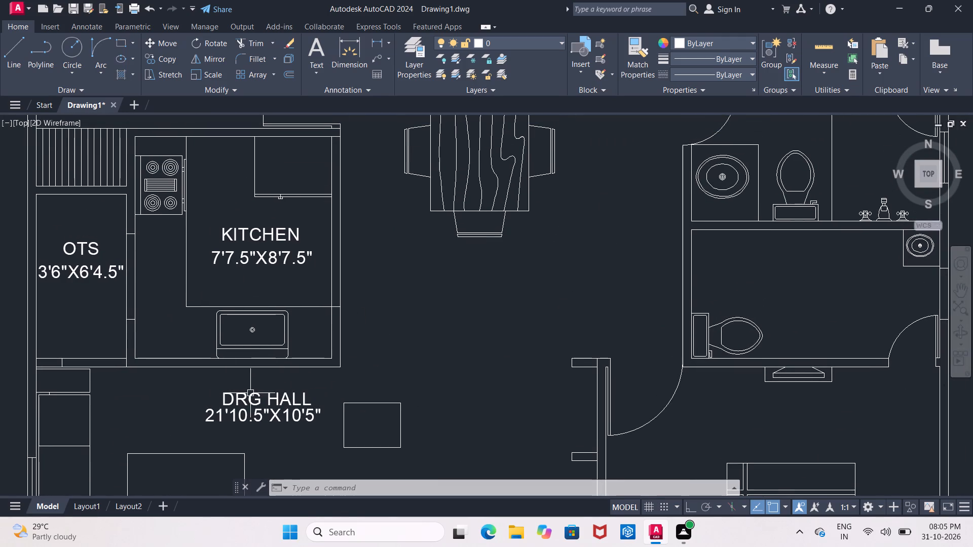
click(248, 398)
click(166, 57)
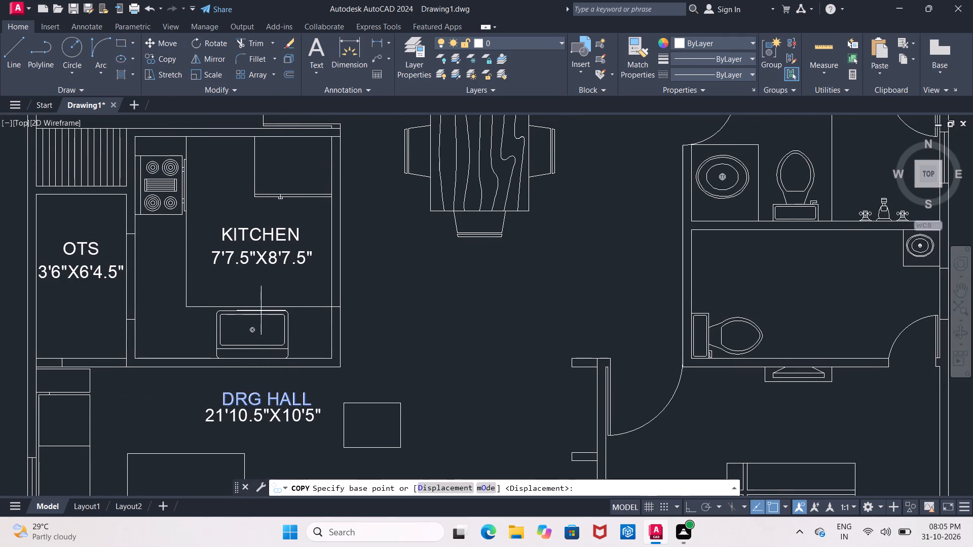
click(266, 402)
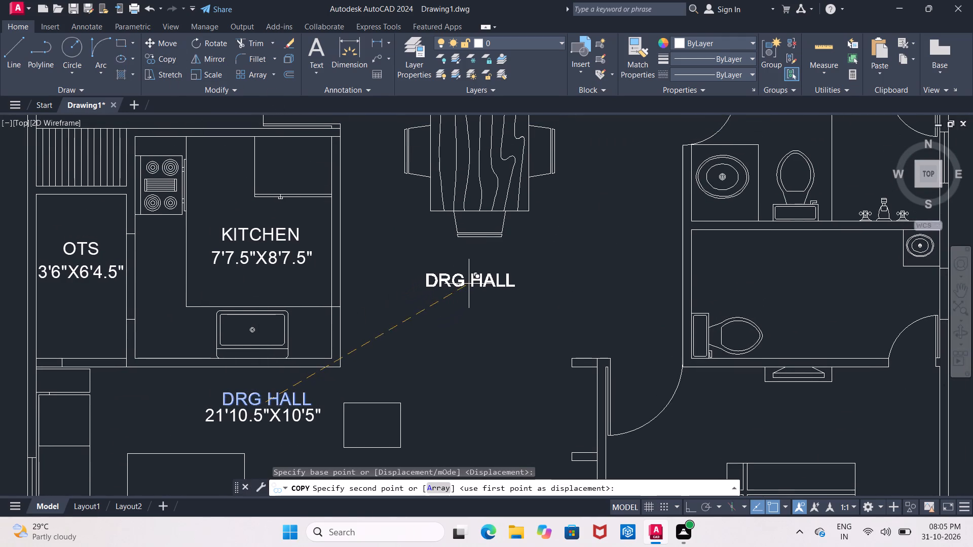
click(476, 281)
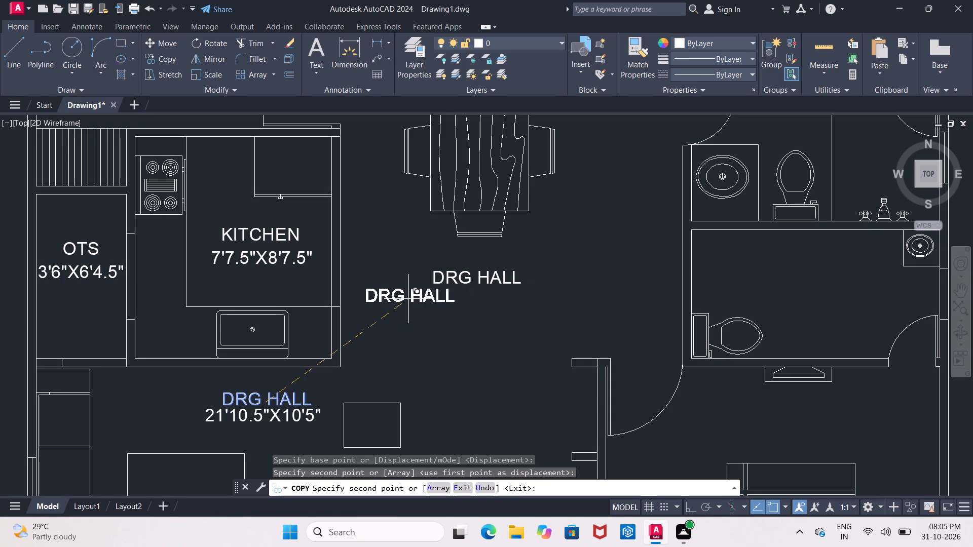
key(Escape)
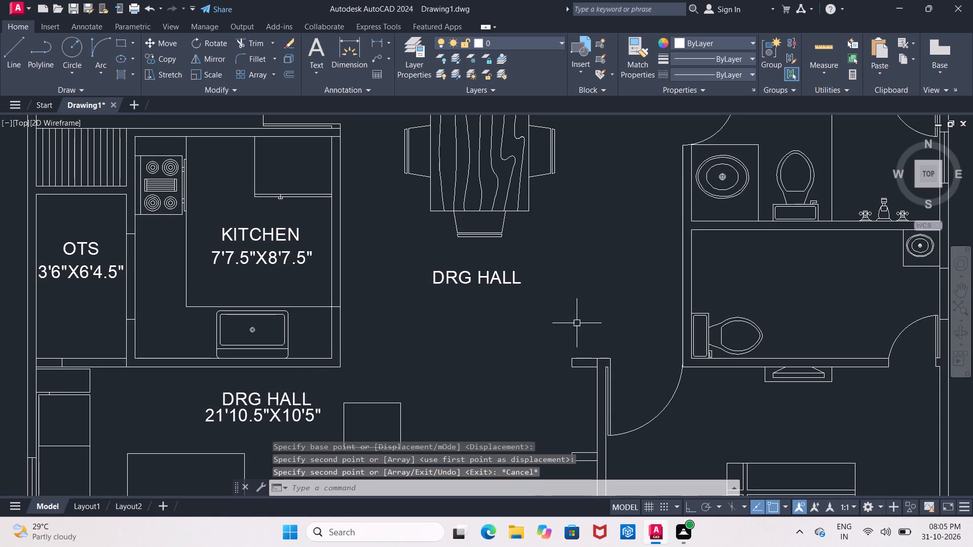
Change the copied text below the dining table to DINNING HALL, keeping its leading spaces, and finish text editing.
middle_drag(541, 317, 456, 308)
scroll(384, 272, up, 1)
click(382, 271)
right_click(382, 271)
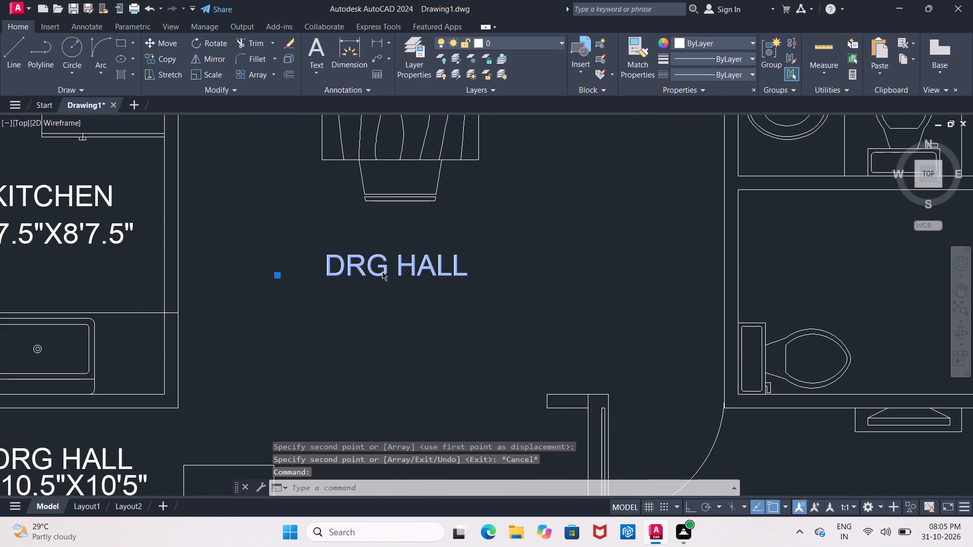
click(430, 218)
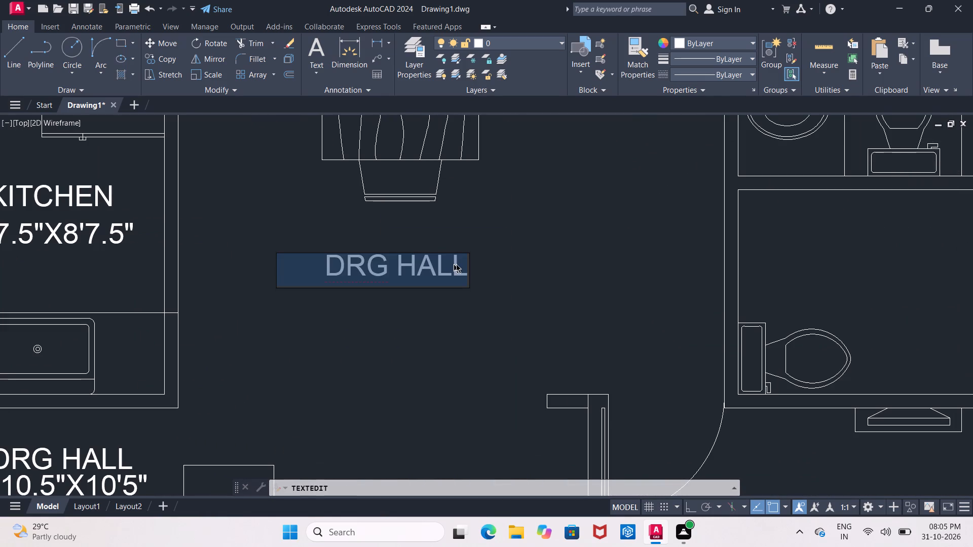
click(458, 264)
key(Right)
key(BackSpace)
key(BackSpace)
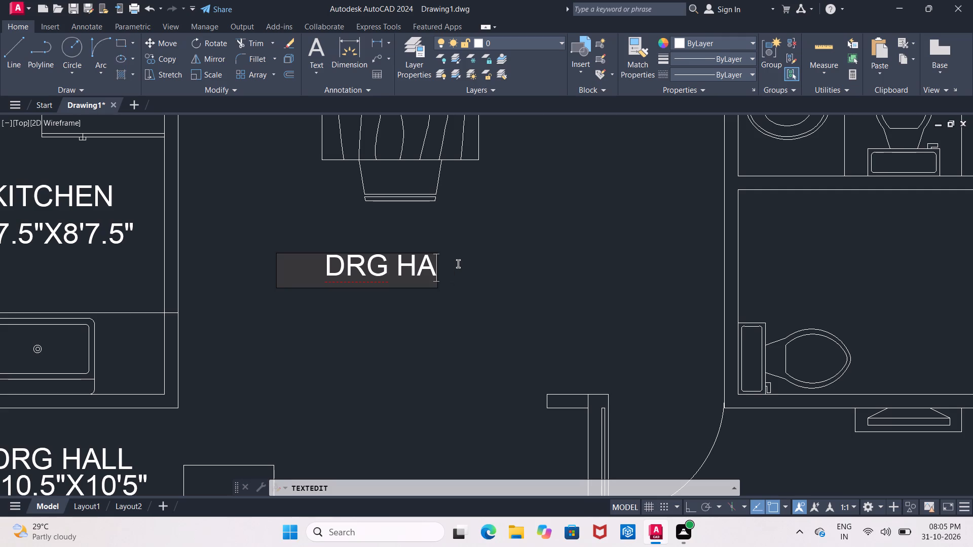
key(BackSpace)
key(BackSpace)
key(BackSpace)
key(BackSpace)
key(BackSpace)
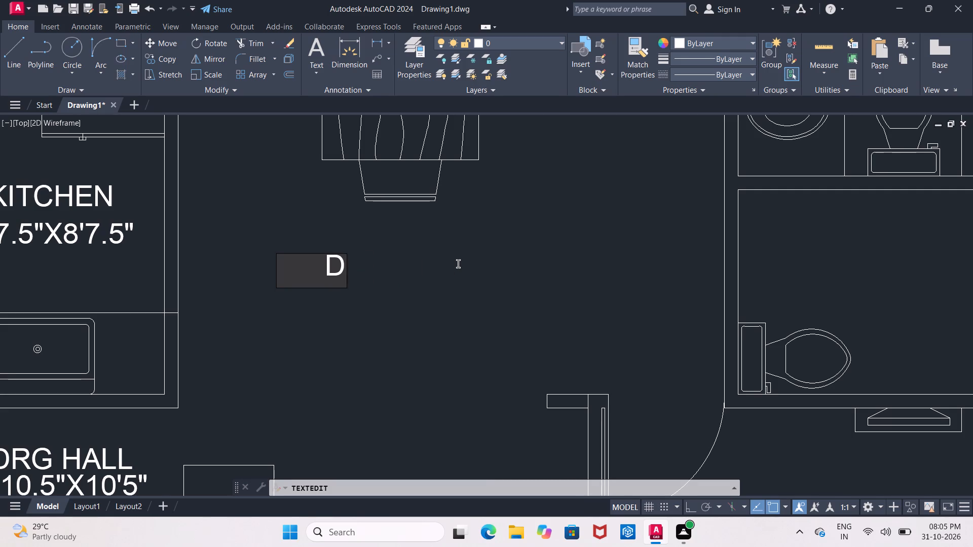
text(INNING)
key(space)
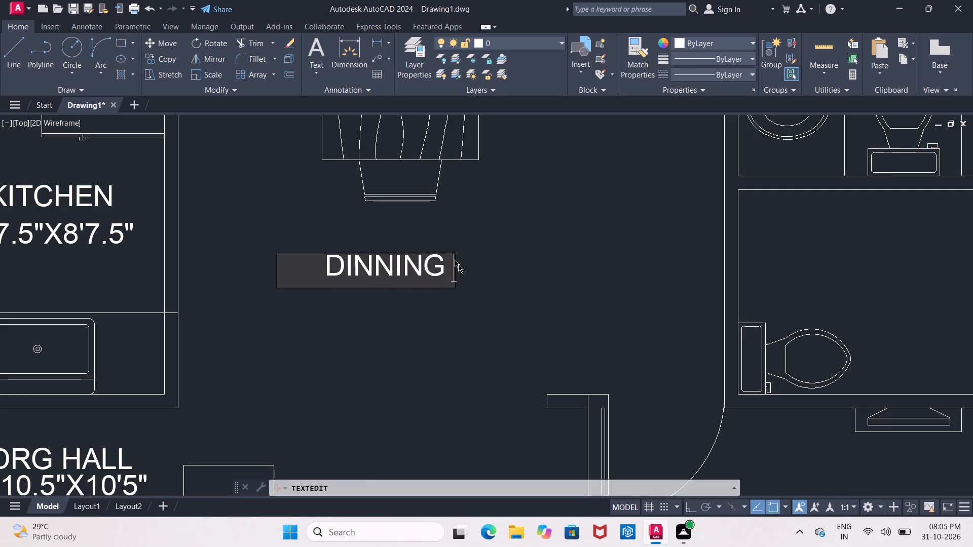
text(HALL)
click(424, 297)
scroll(424, 298, down, 1)
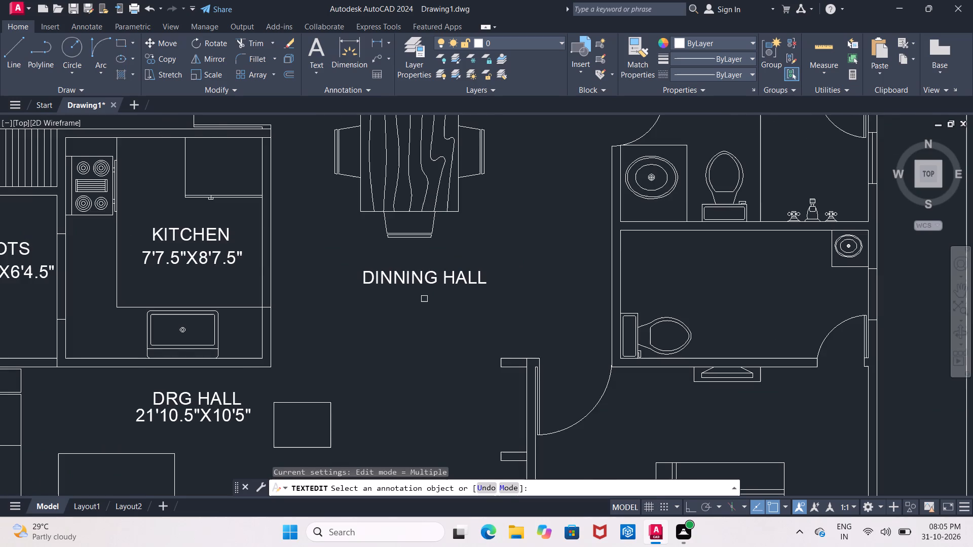
scroll(424, 299, down, 2)
middle_drag(418, 304, 329, 326)
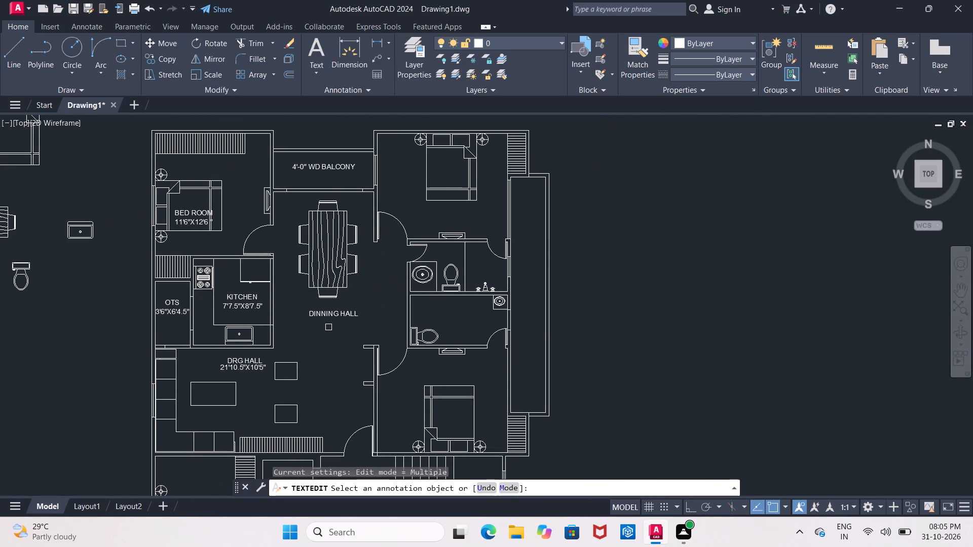
key(Escape)
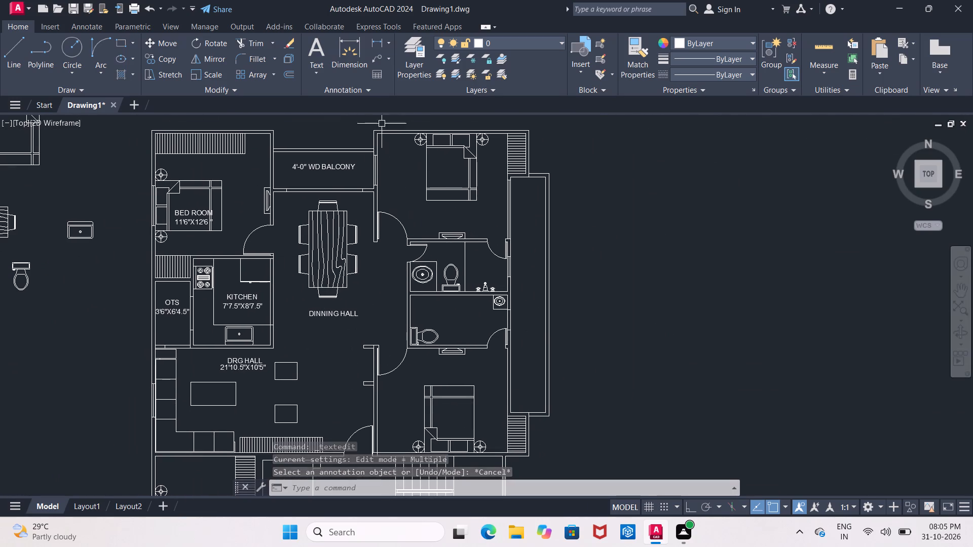
Add a horizontal linear dimension from the kitchen wall to the bathroom wall, placed just beneath the DINNING HALL text.
click(373, 41)
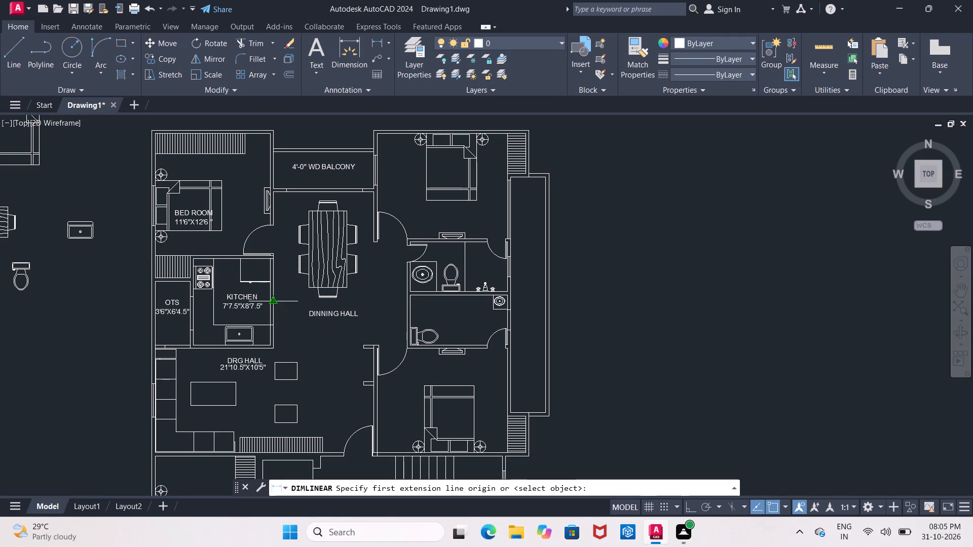
click(274, 304)
click(408, 306)
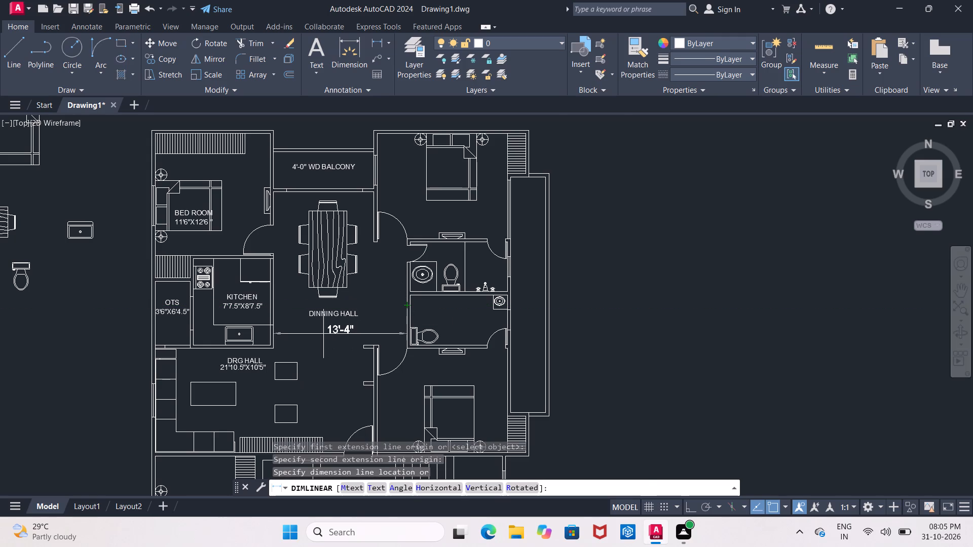
scroll(317, 332, up, 1)
middle_drag(351, 326, 328, 337)
scroll(328, 337, up, 2)
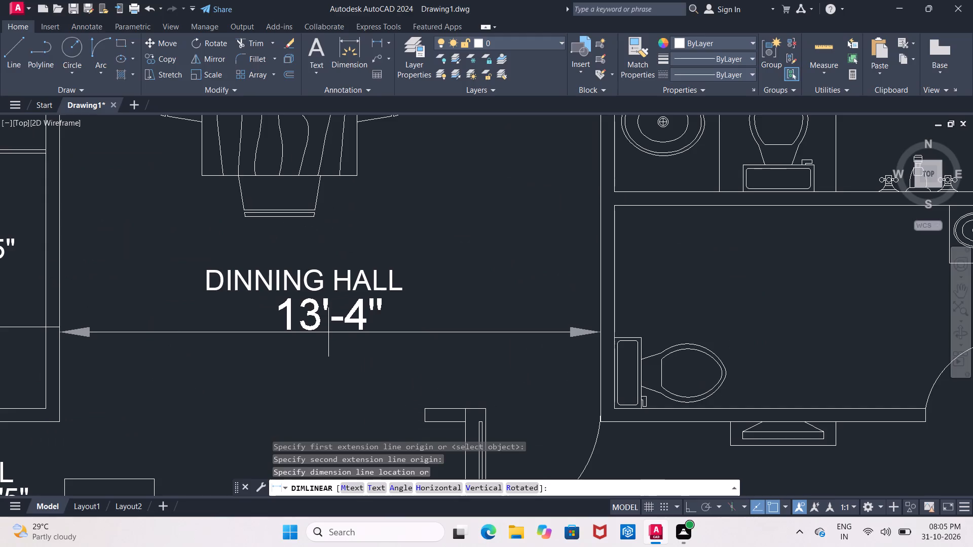
click(327, 329)
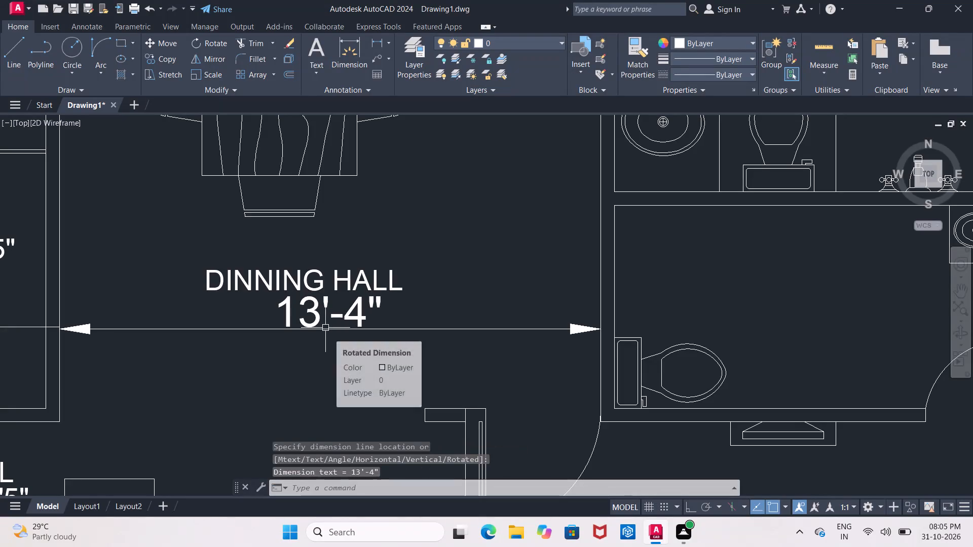
key(Escape)
Set the arrow size of the dining hall's width dimension to 6".
click(340, 319)
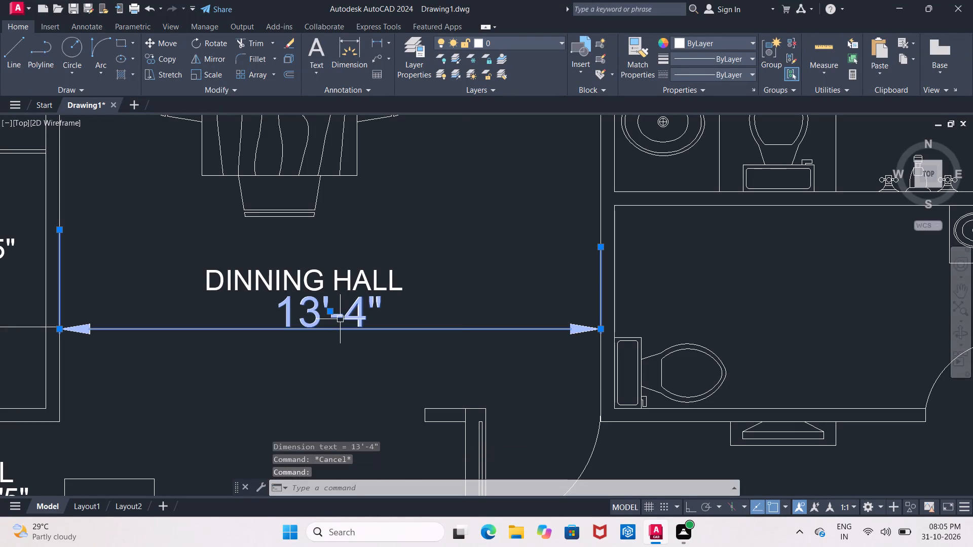
right_click(338, 320)
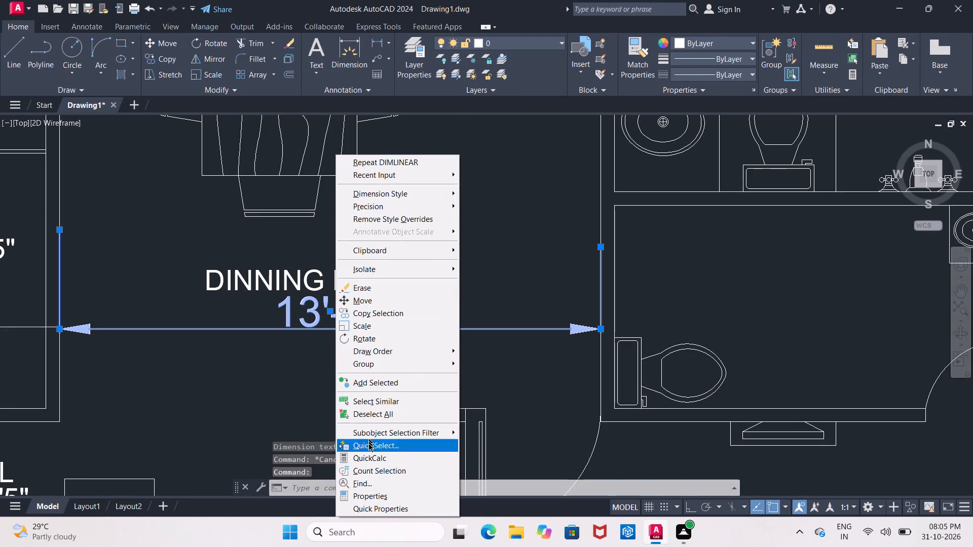
click(368, 497)
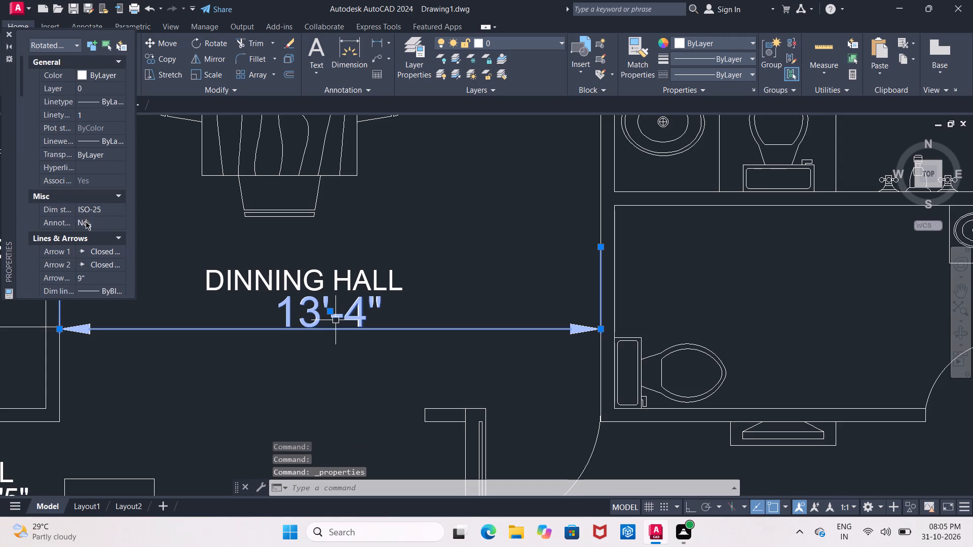
scroll(86, 227, down, 2)
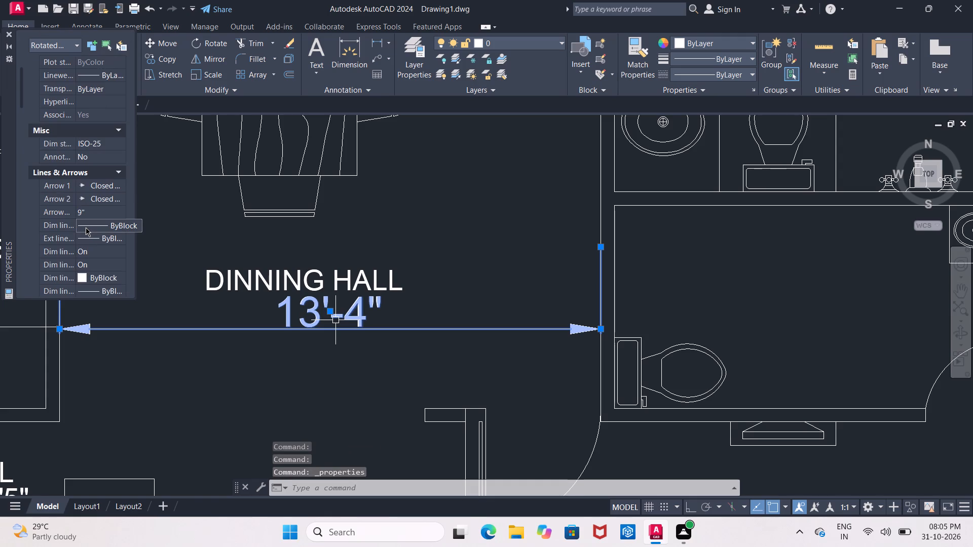
scroll(86, 227, up, 4)
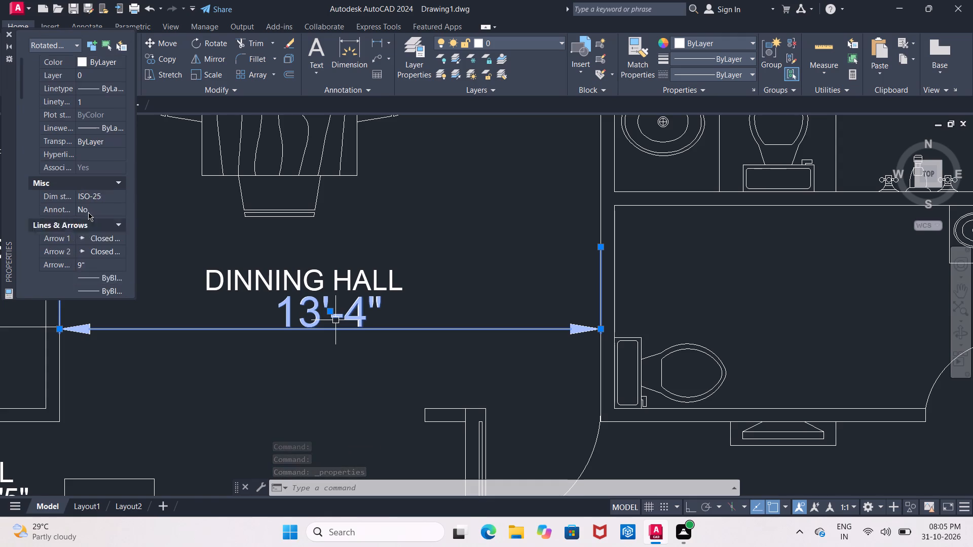
scroll(88, 214, down, 2)
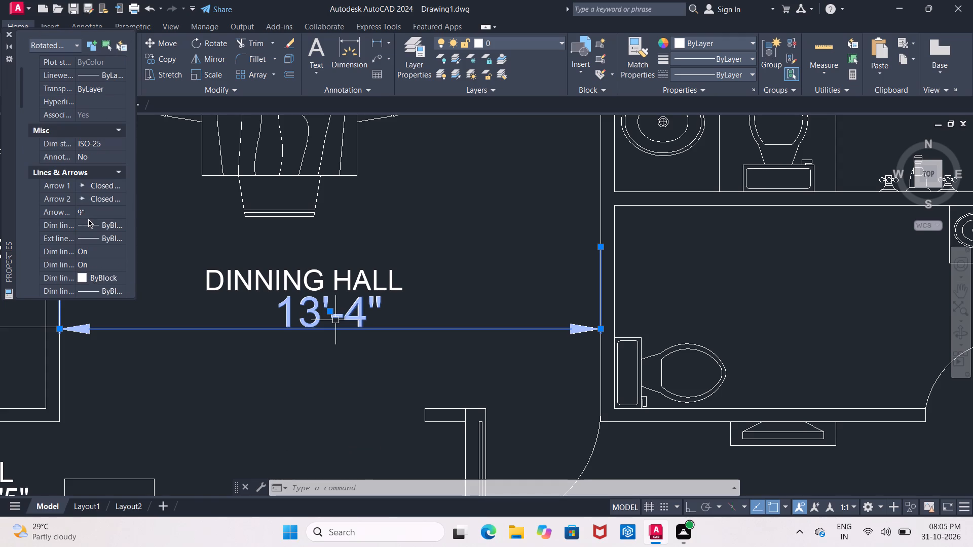
click(87, 214)
key(BackSpace)
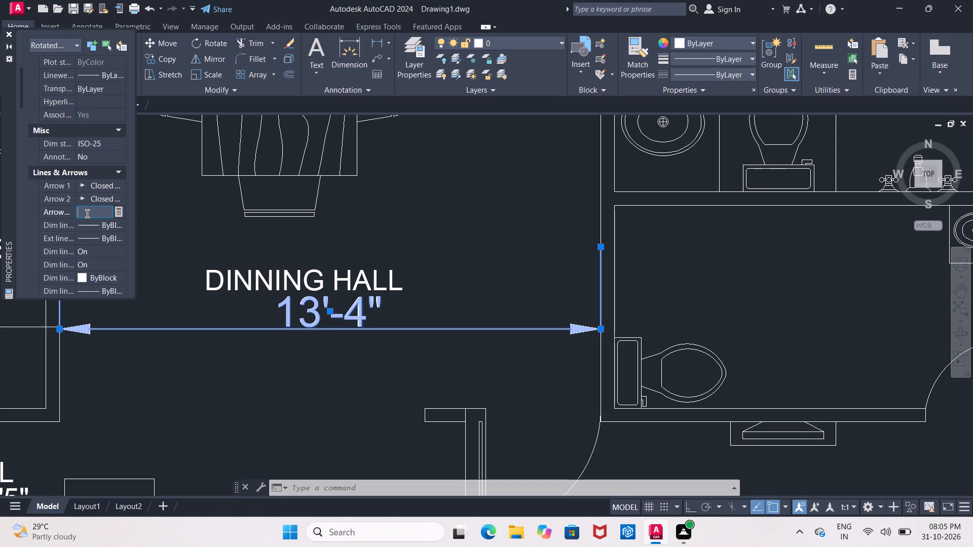
key(6)
key(shift+quotedbl)
key(Return)
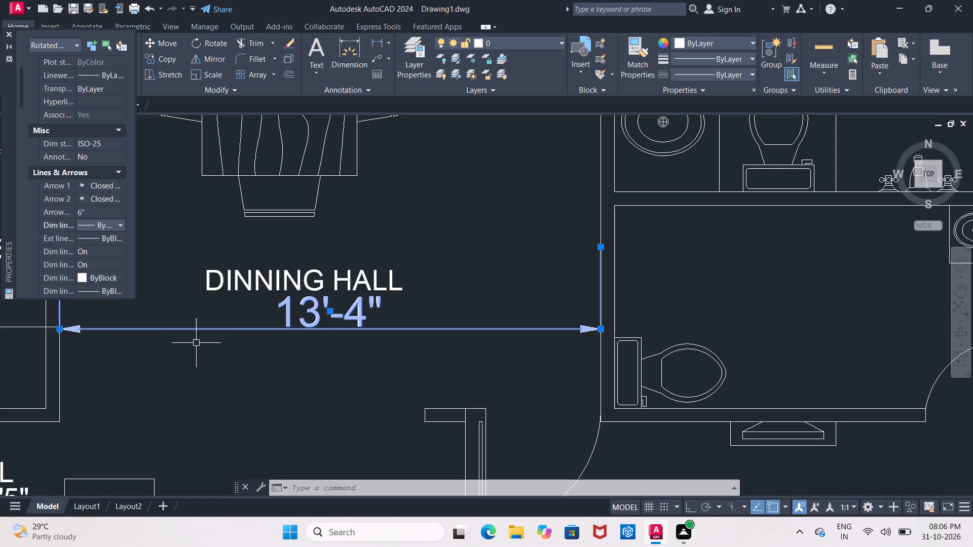
click(197, 345)
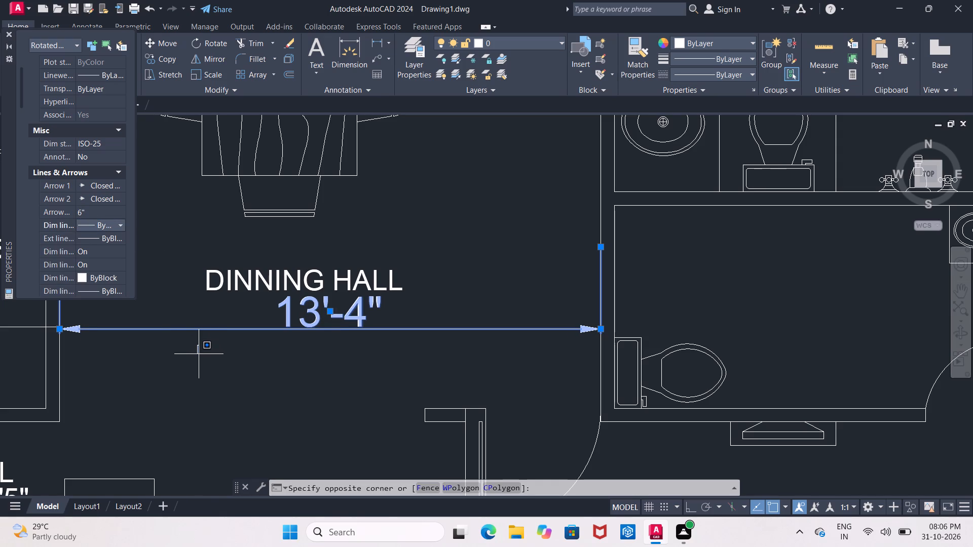
Deselect the dining hall's width dimension and close the Properties palette.
key(Escape)
key(Escape)
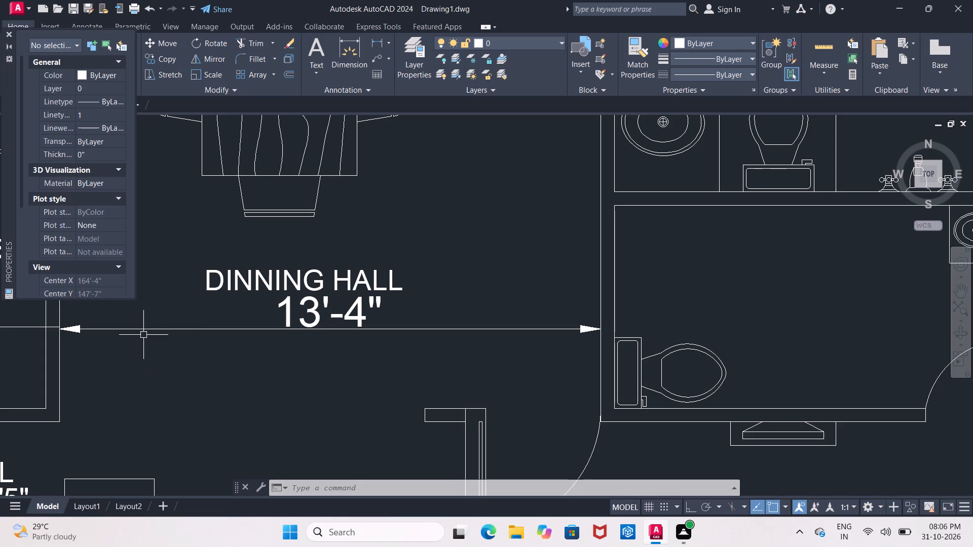
scroll(97, 231, down, 3)
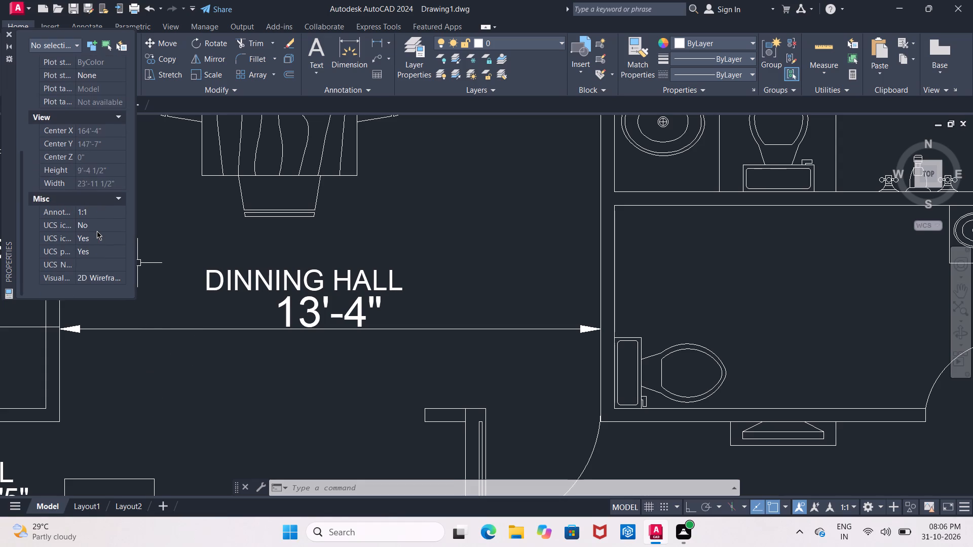
scroll(97, 231, down, 1)
scroll(97, 231, up, 4)
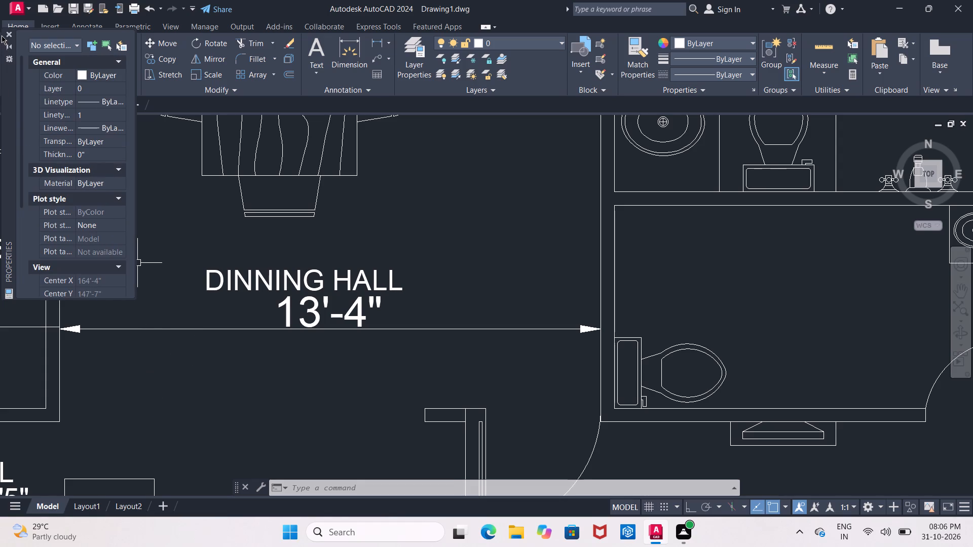
click(9, 35)
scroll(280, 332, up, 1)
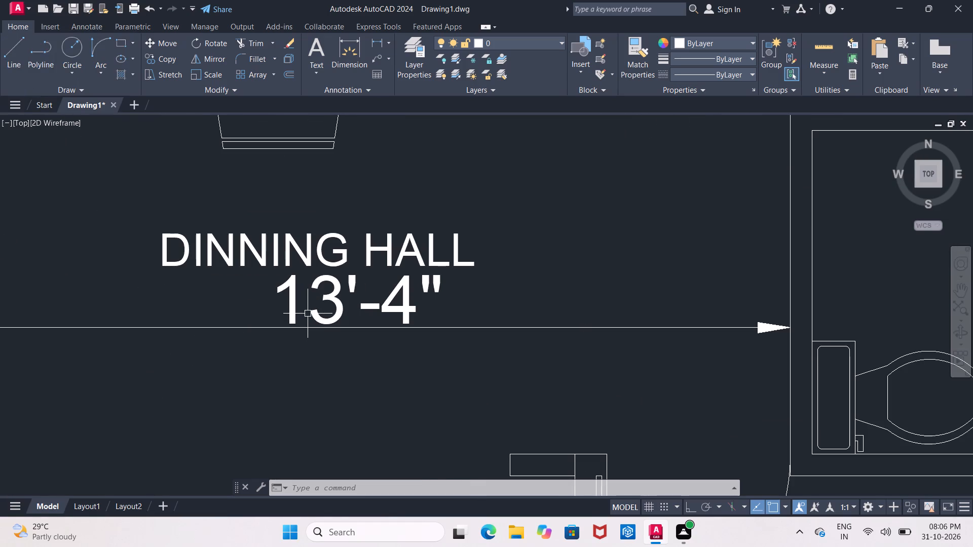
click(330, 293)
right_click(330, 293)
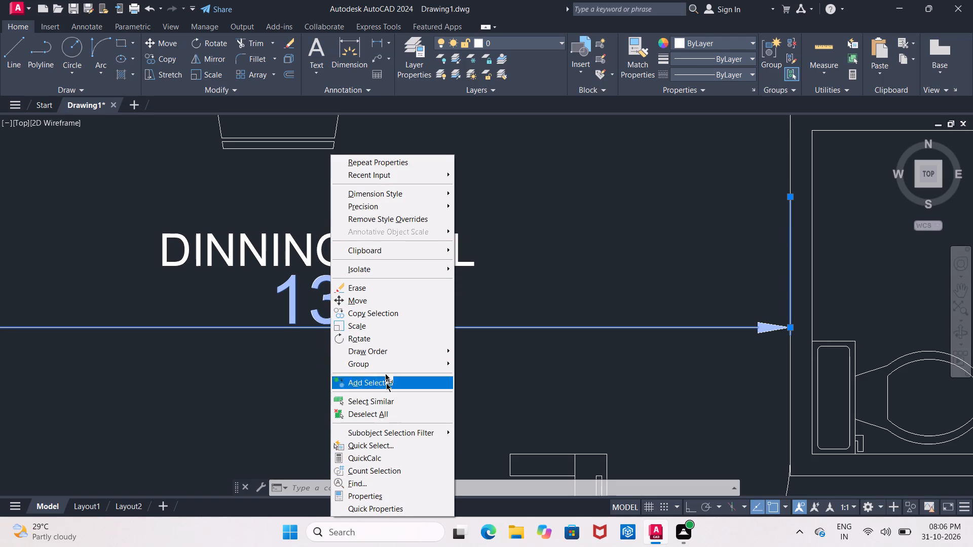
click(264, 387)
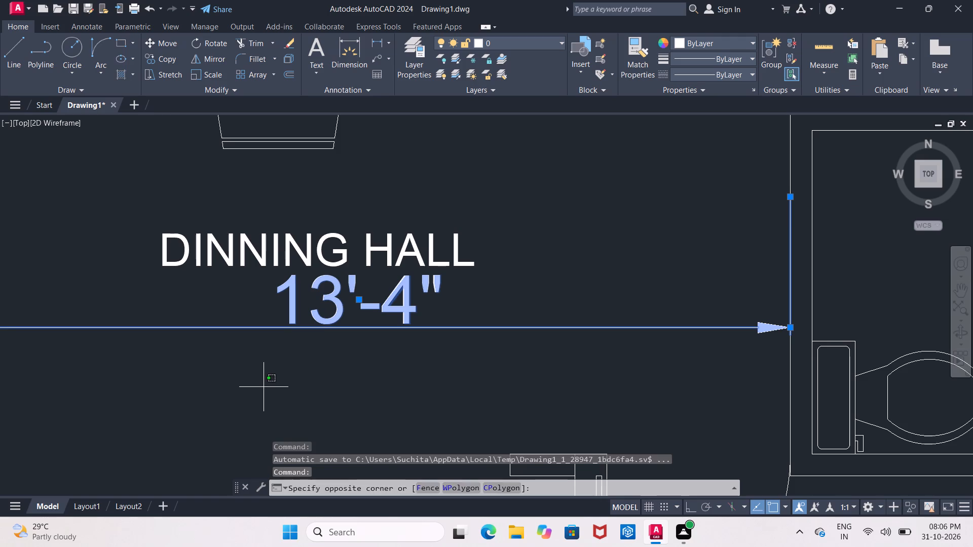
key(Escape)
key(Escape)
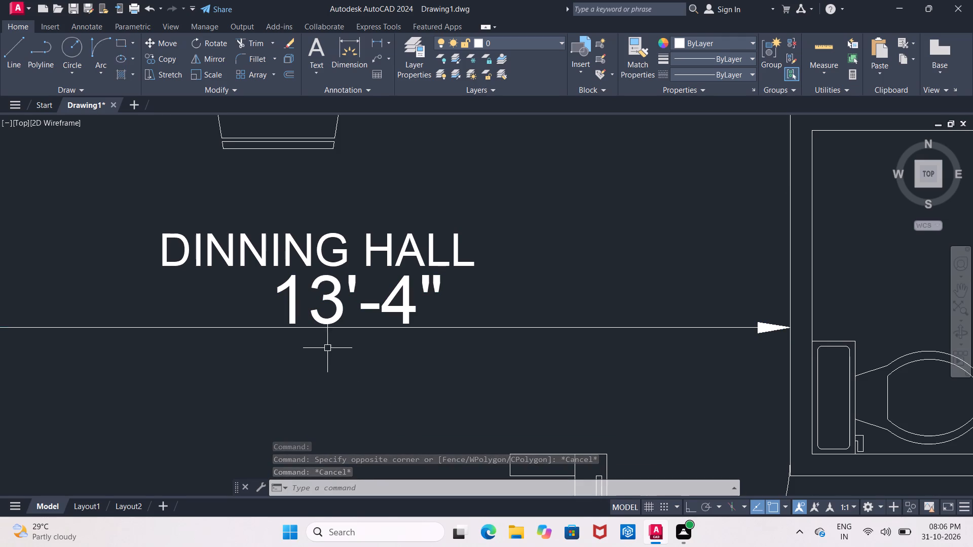
Delete the width dimension beneath the DINNING HALL text.
click(318, 321)
key(Delete)
Copy the BED ROOM name and its size text from the bedroom above the kitchen to just below the bed in the bedroom across the balcony.
scroll(352, 303, down, 1)
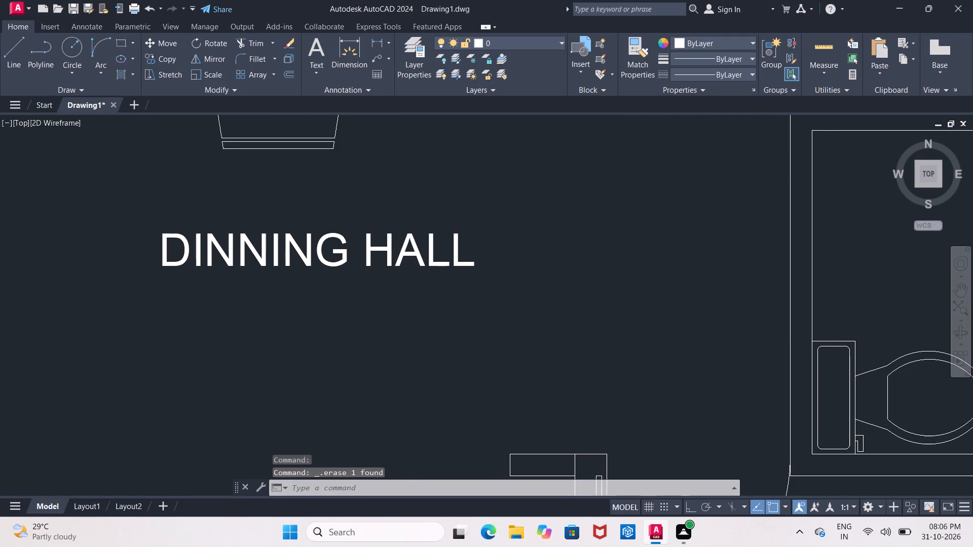
scroll(352, 303, down, 2)
middle_drag(355, 269, 327, 371)
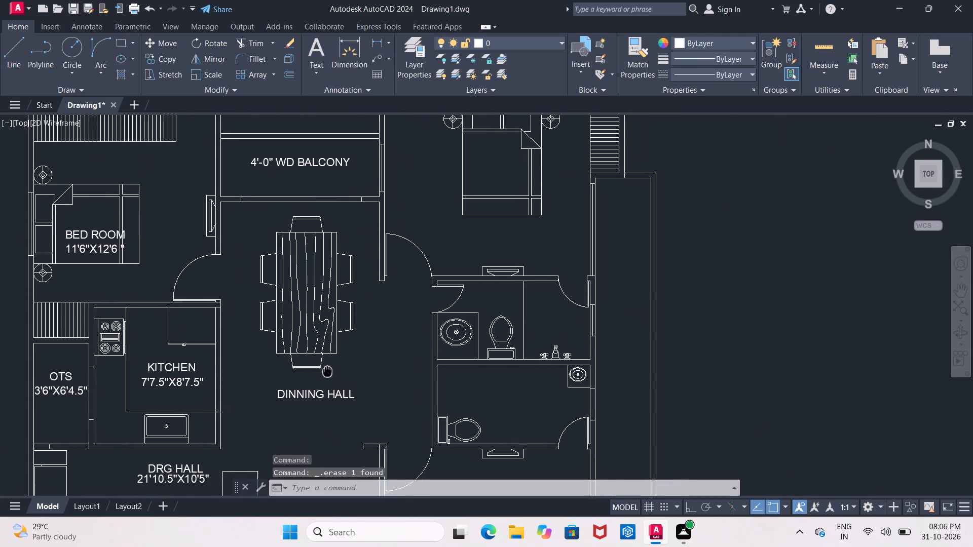
middle_drag(327, 371, 307, 341)
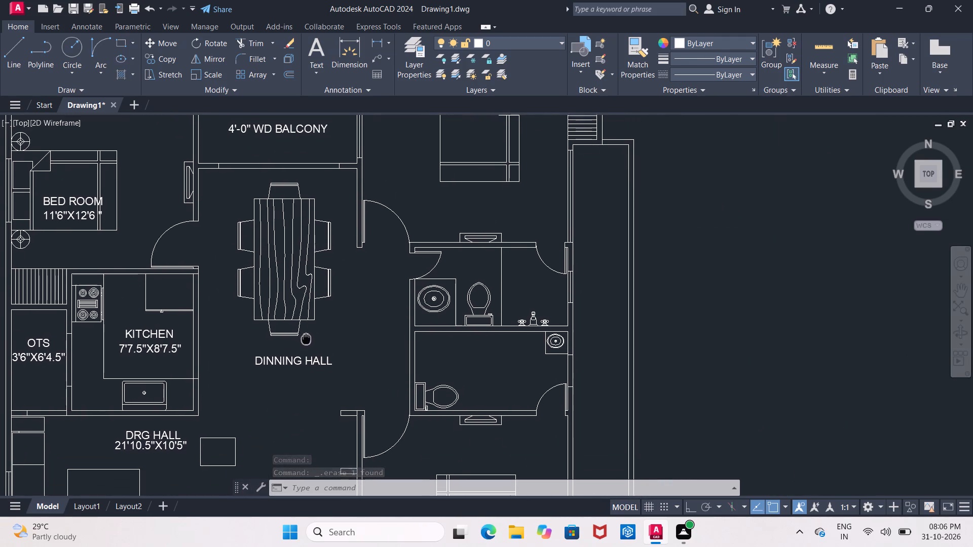
middle_drag(307, 341, 318, 350)
click(90, 215)
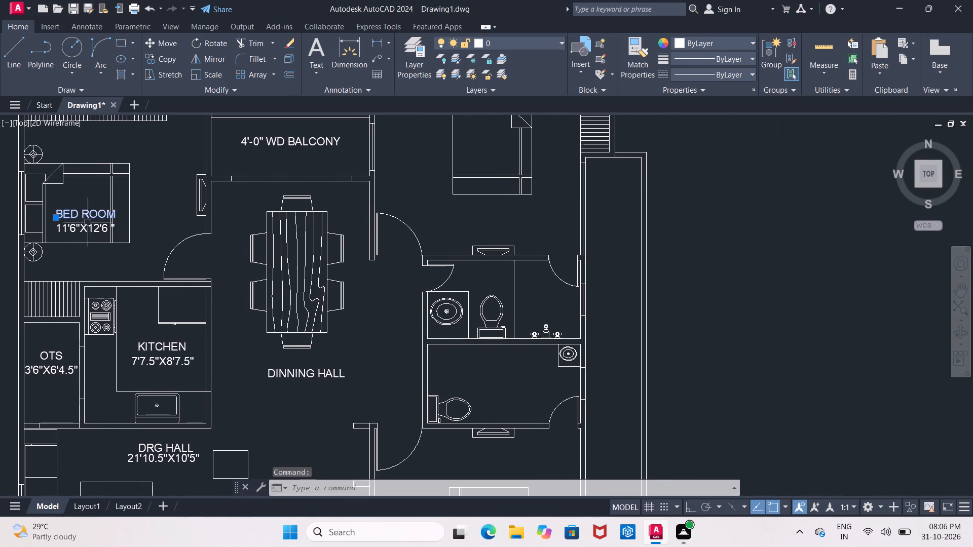
click(86, 230)
middle_drag(141, 240, 142, 276)
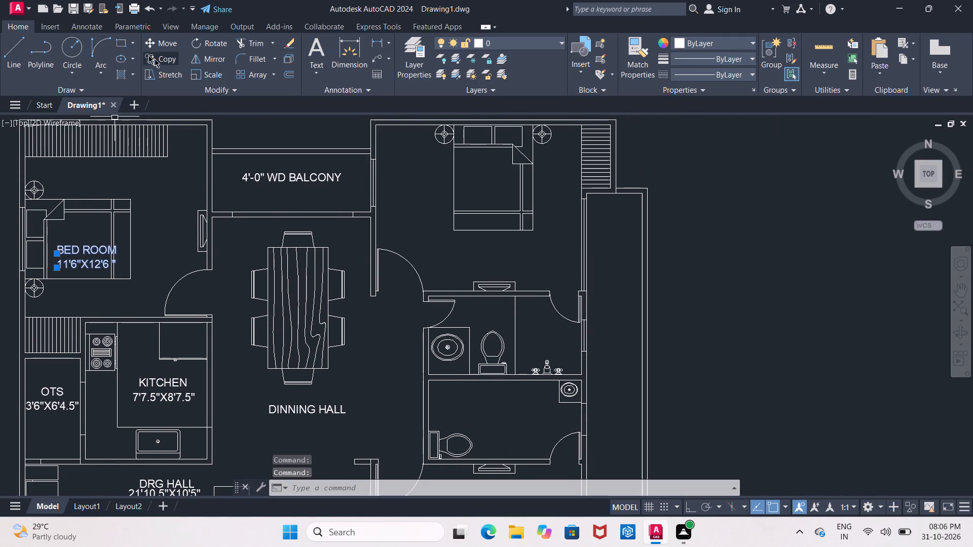
click(156, 60)
click(83, 255)
middle_drag(319, 221, 191, 320)
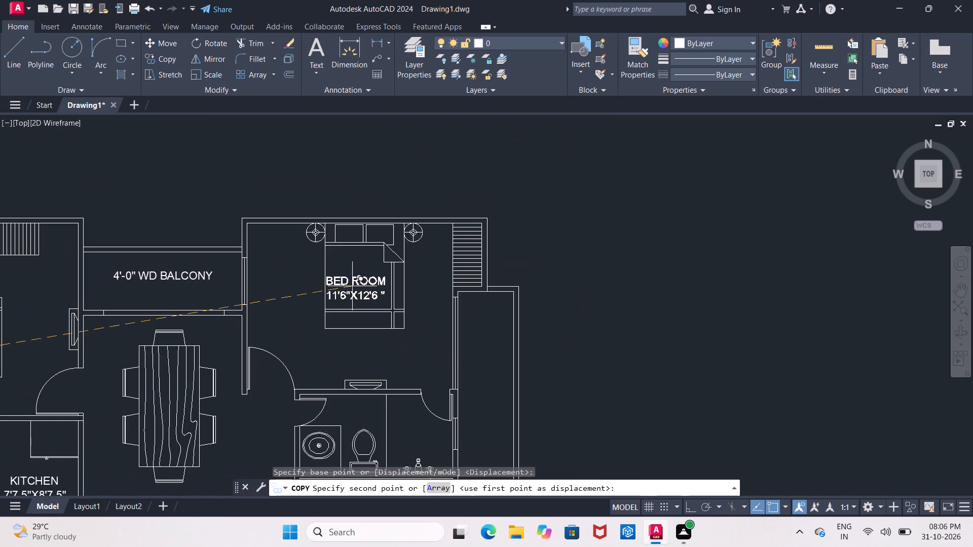
middle_drag(354, 286, 307, 224)
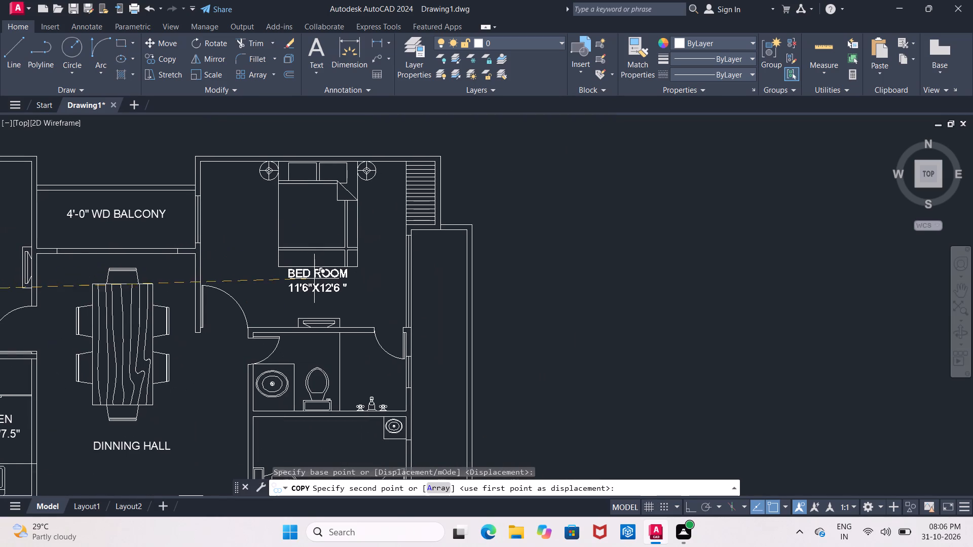
click(313, 282)
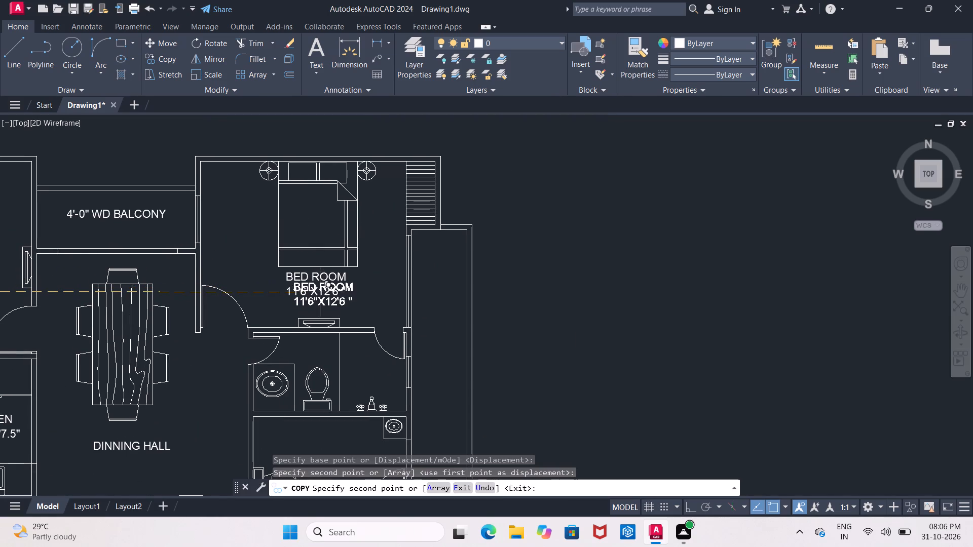
key(Escape)
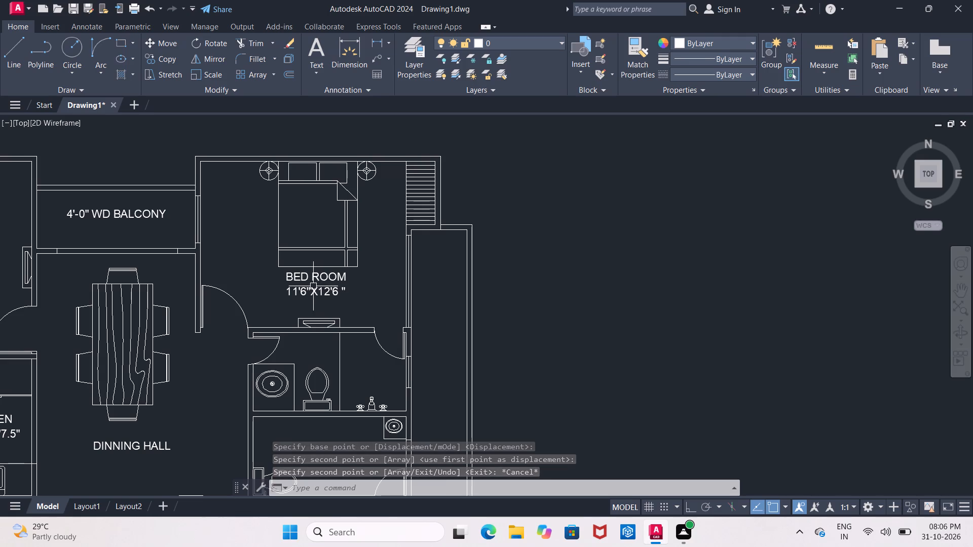
Change the copied bedroom size text below the bed to 10'6"X12'6 " and finish text editing.
scroll(298, 282, up, 2)
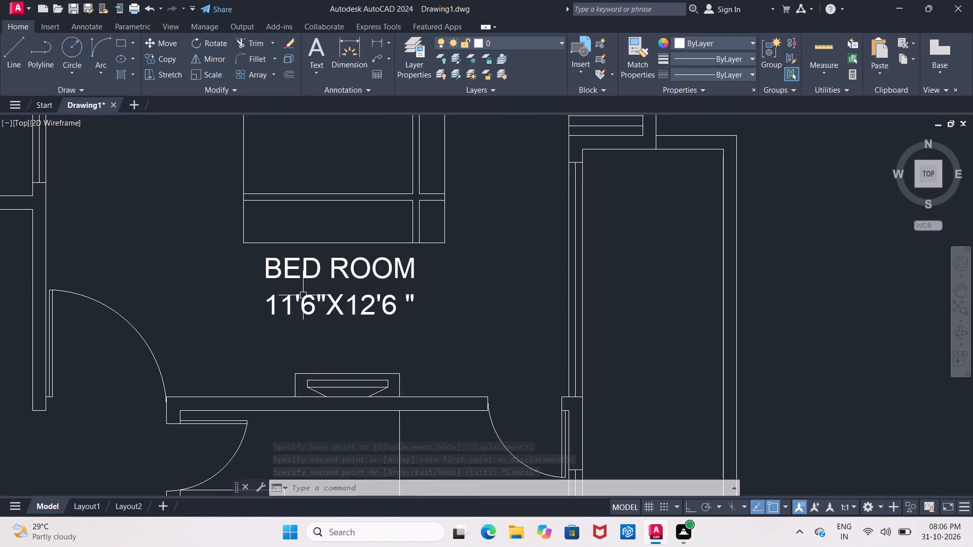
click(307, 307)
right_click(307, 307)
click(331, 221)
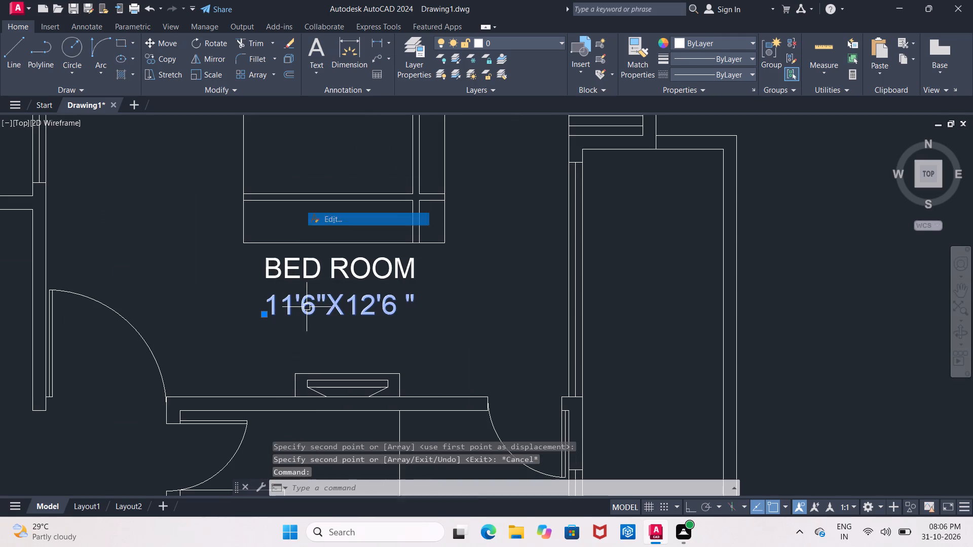
click(295, 304)
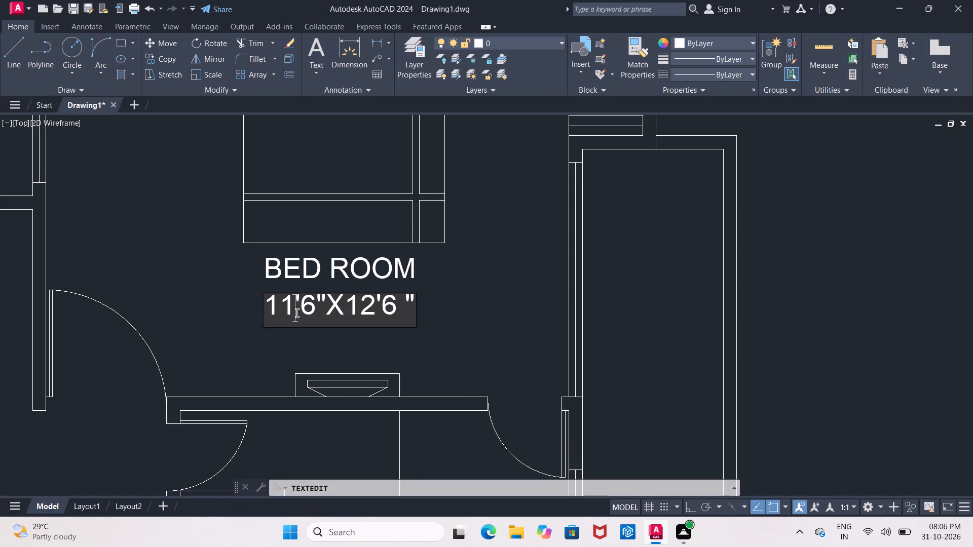
key(BackSpace)
key(BackSpace)
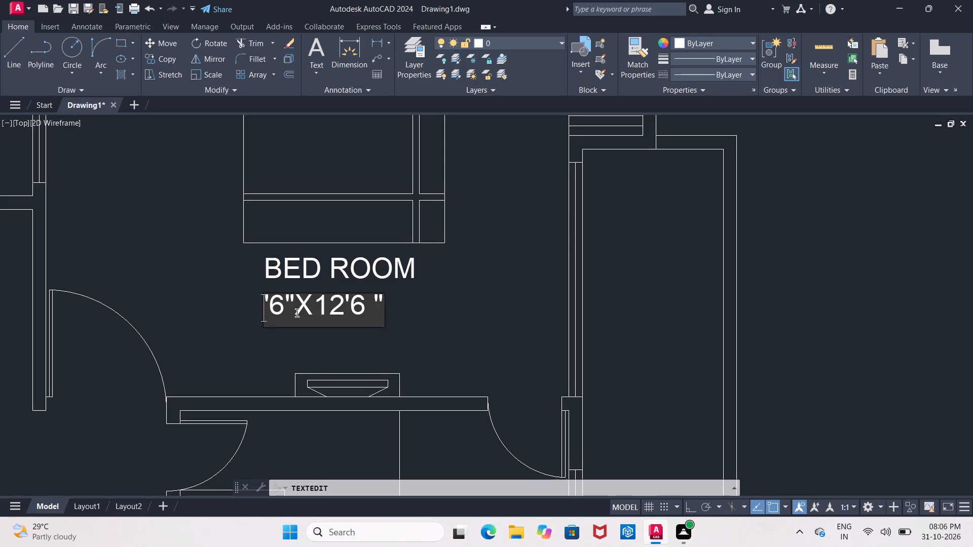
text(10)
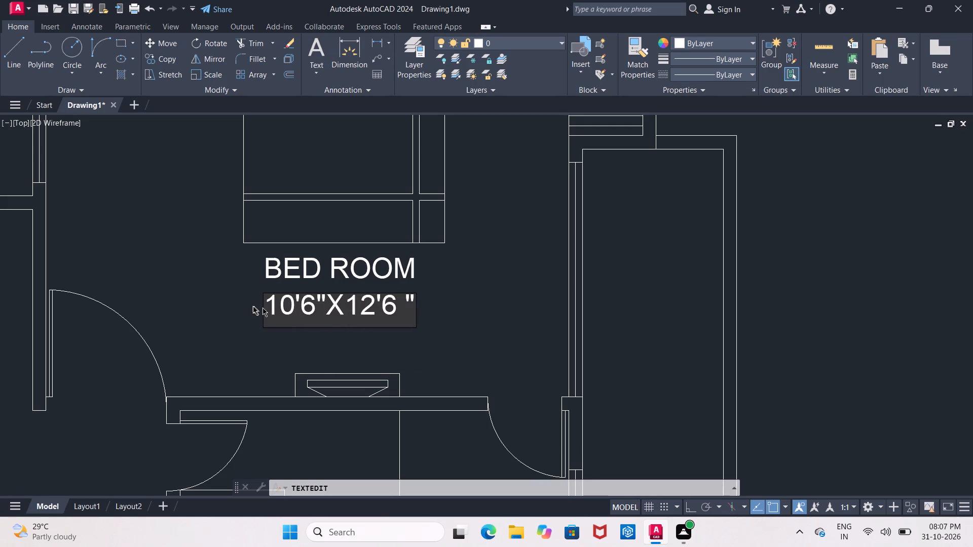
click(233, 297)
key(Escape)
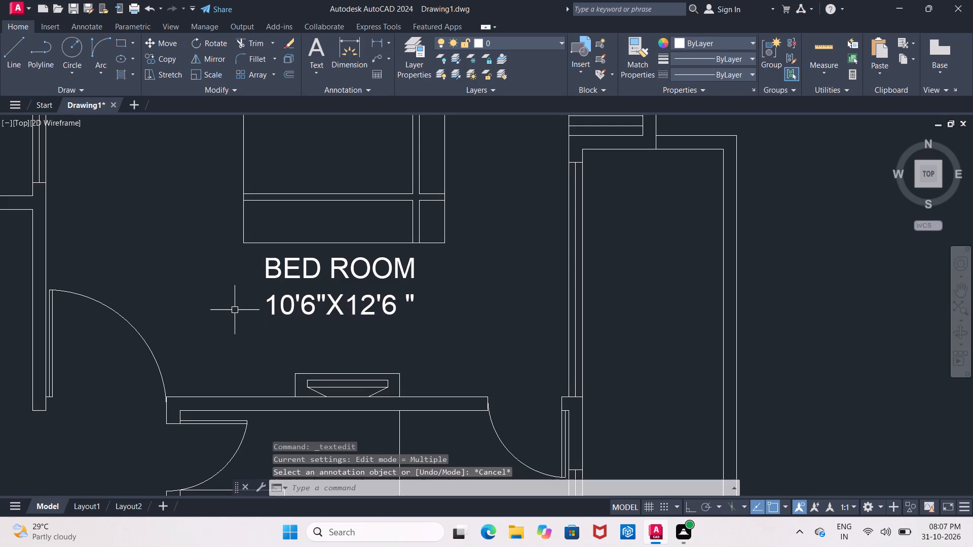
Copy the BED ROOM name and 10'6"X12'6 " size text down into the bathroom just below that bedroom, above the WC.
middle_drag(254, 321, 220, 176)
scroll(275, 197, down, 1)
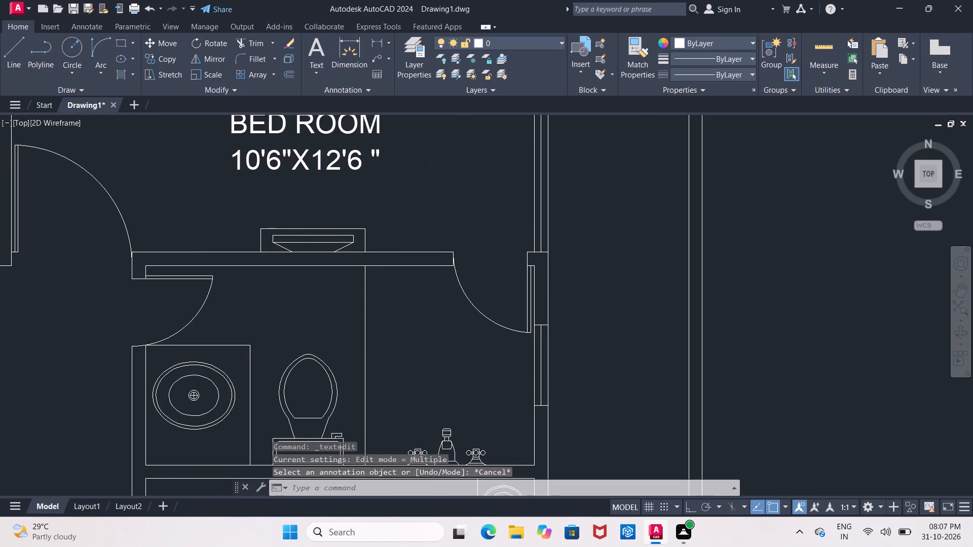
click(282, 152)
click(285, 172)
click(149, 63)
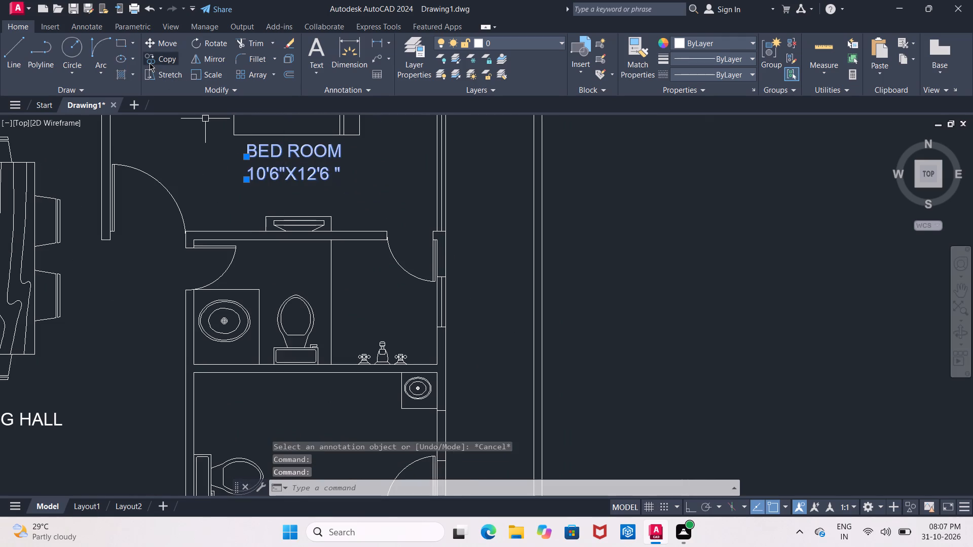
click(744, 191)
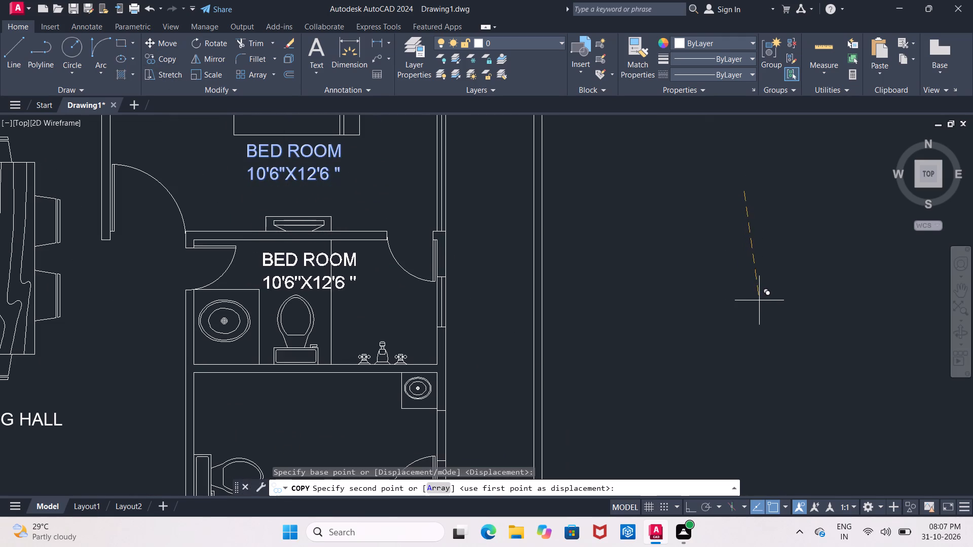
click(760, 304)
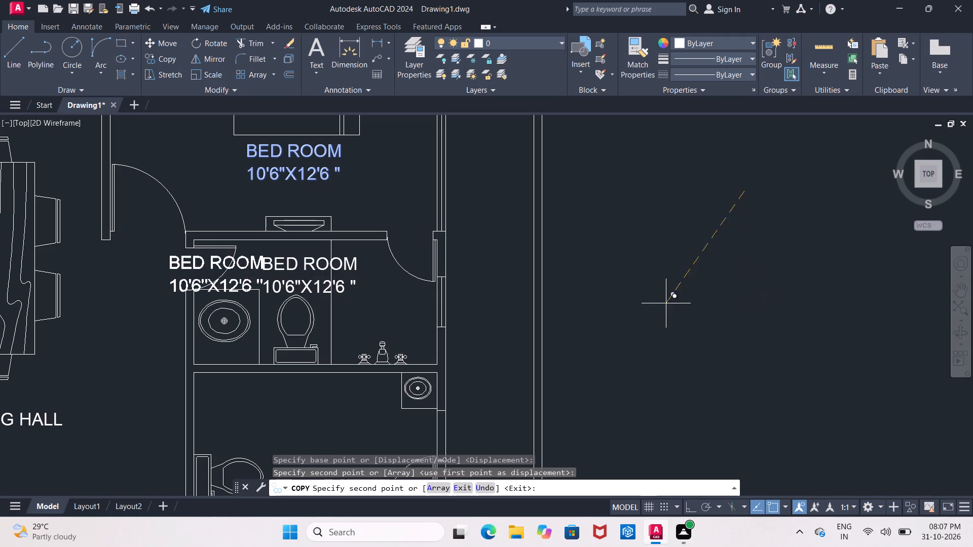
key(Escape)
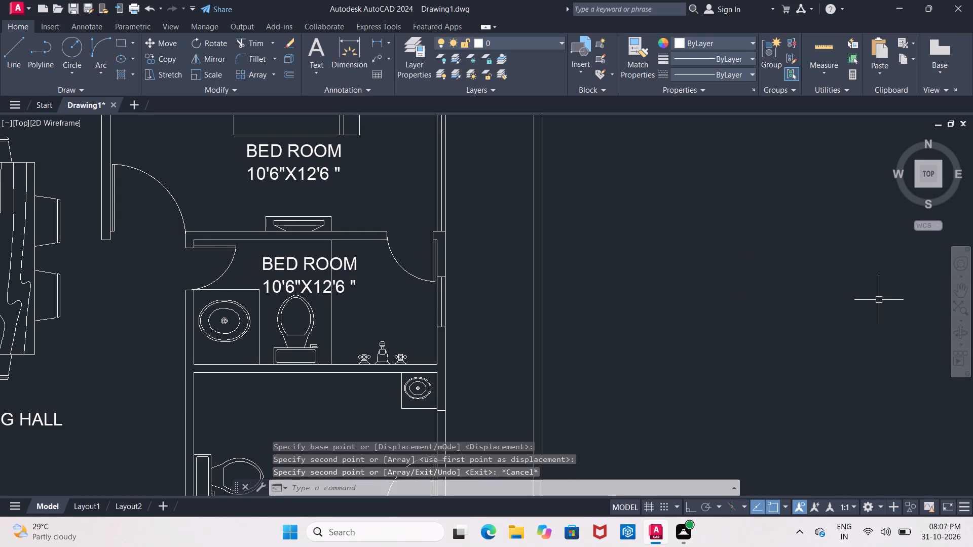
Change the copied BED ROOM text in the bathroom to TOILET.
click(301, 262)
click(301, 262)
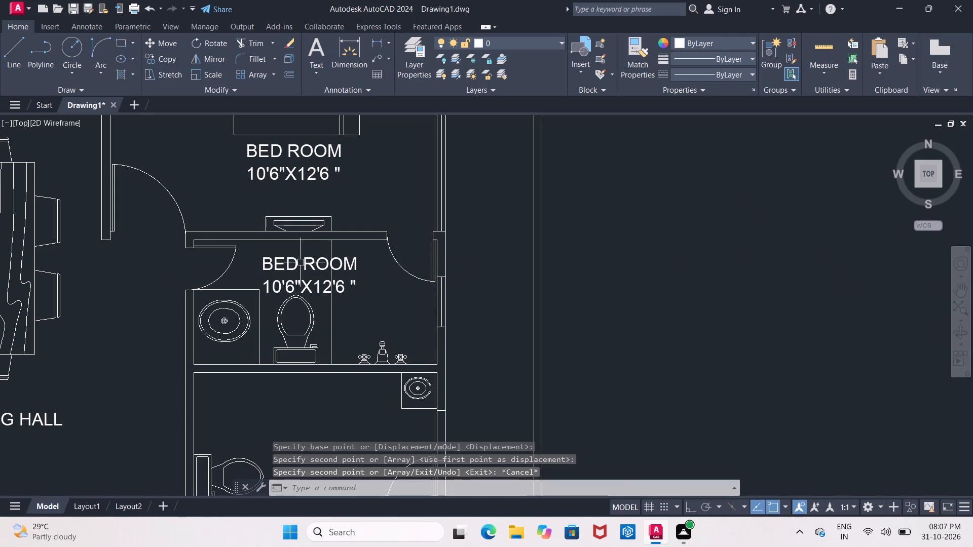
click(284, 262)
right_click(284, 262)
click(313, 212)
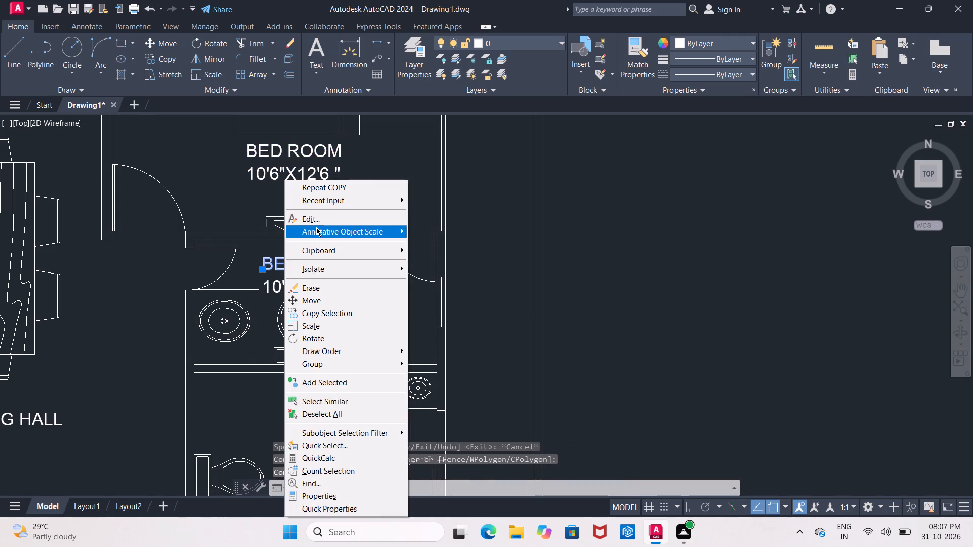
click(316, 219)
click(352, 268)
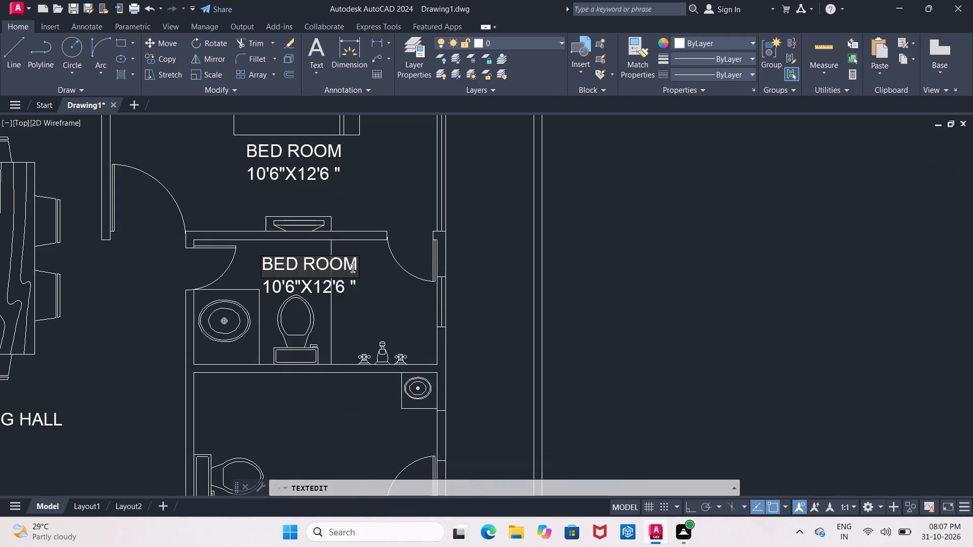
key(BackSpace)
key(BackSpace)
key(BackSpace)
key(BackSpace)
key(BackSpace)
key(BackSpace)
key(BackSpace)
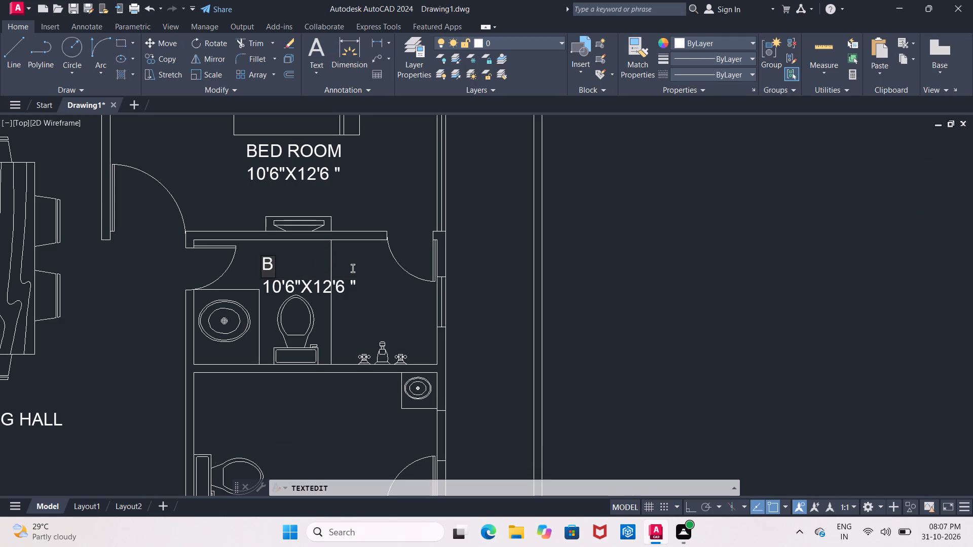
key(BackSpace)
text(TOILET)
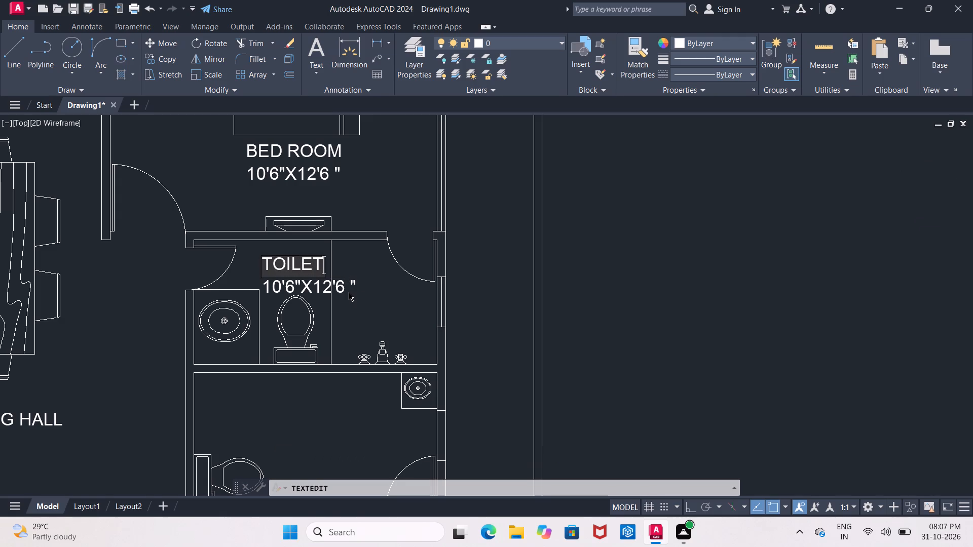
click(349, 292)
Change the copied size text under TOILET to 5'X8', indent it with two leading spaces, and finish text editing.
click(340, 284)
click(343, 289)
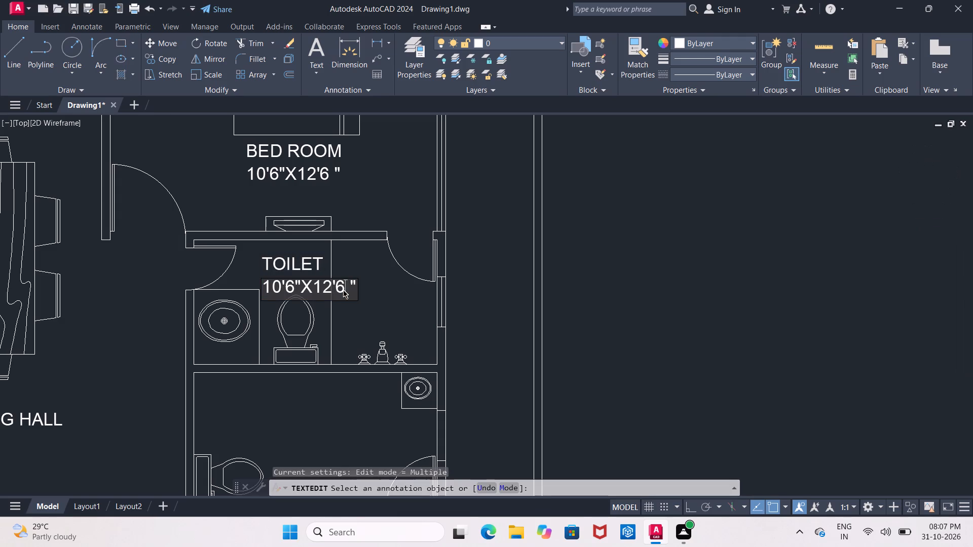
key(Right)
key(Right)
key(BackSpace)
key(BackSpace)
key(BackSpace)
key(BackSpace)
key(BackSpace)
key(BackSpace)
key(BackSpace)
key(BackSpace)
key(BackSpace)
key(BackSpace)
key(BackSpace)
key(BackSpace)
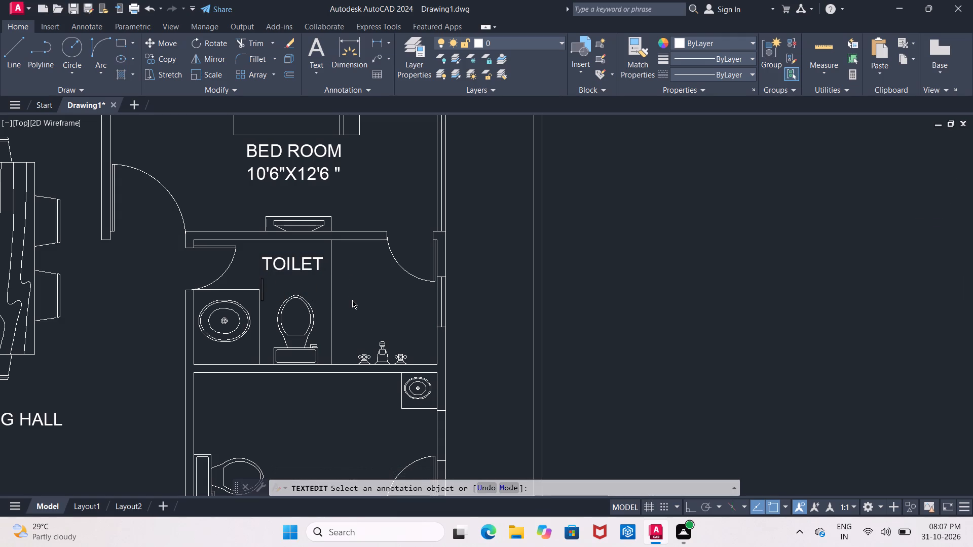
text(5')
text(X8)
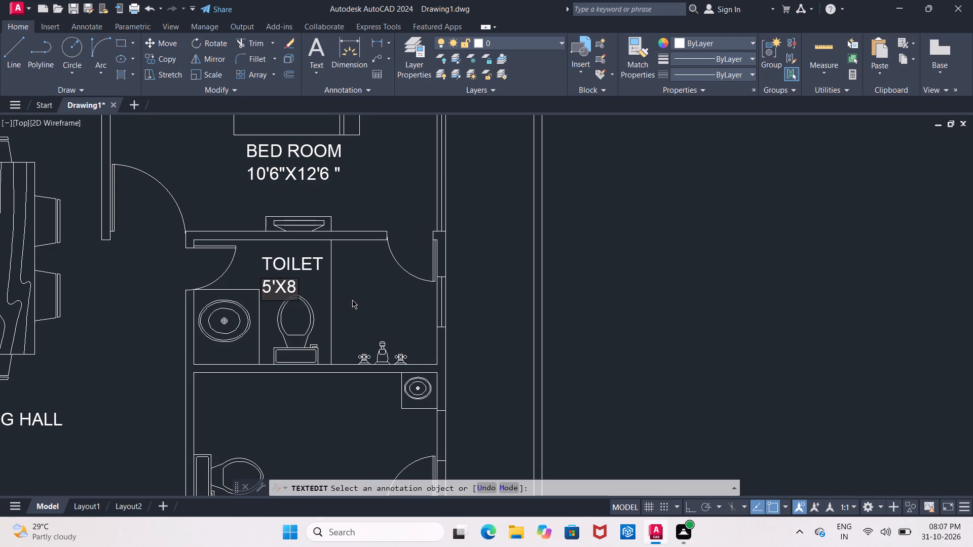
key(apostrophe)
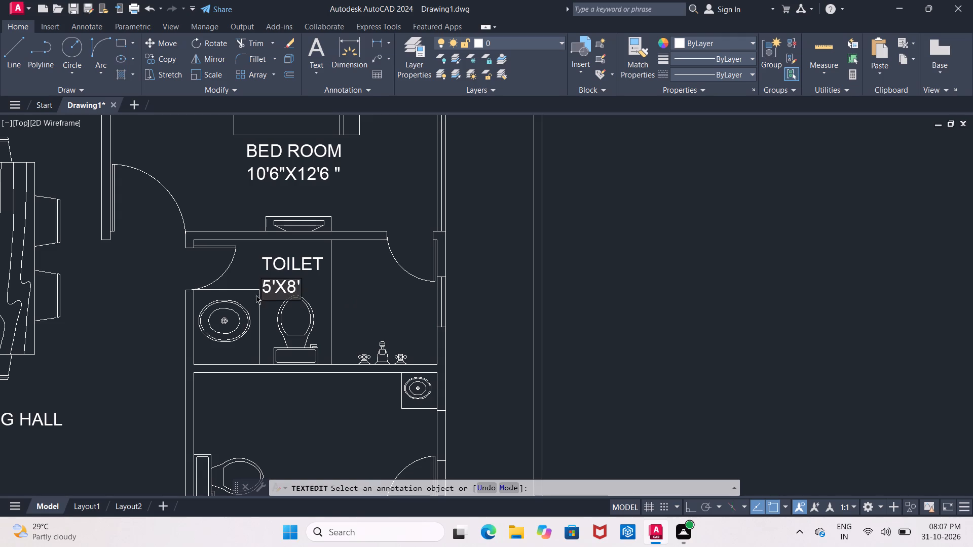
click(266, 291)
key(space)
key(space)
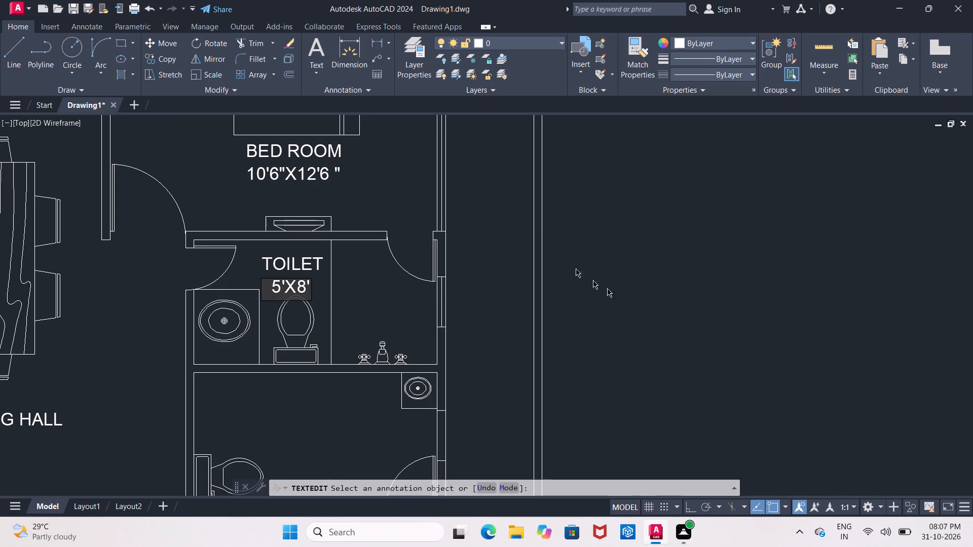
click(629, 293)
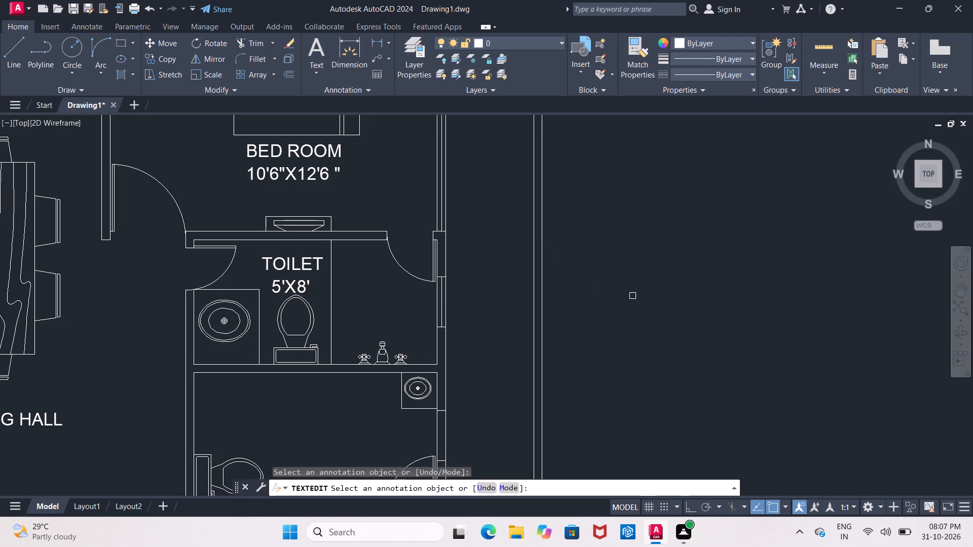
key(Escape)
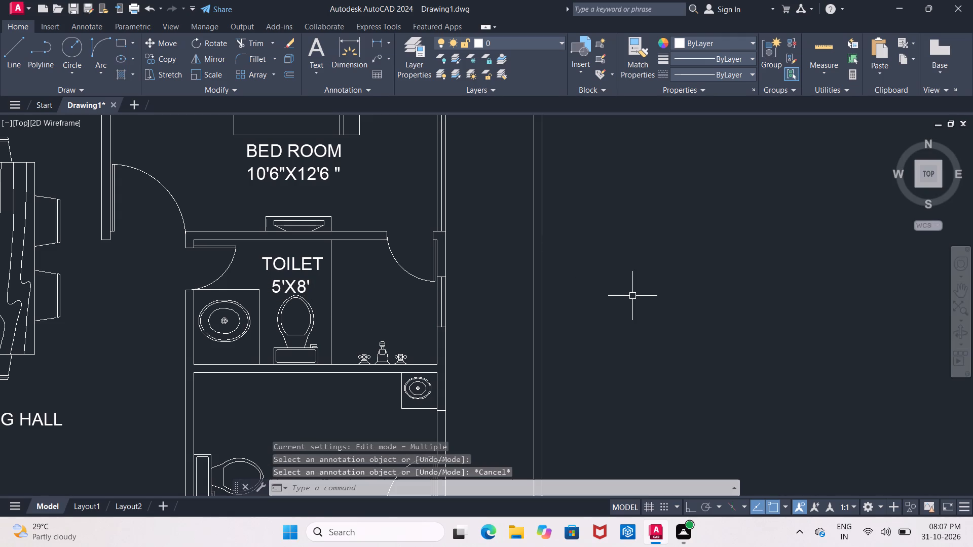
Copy the TOILET name and 5'X8' size text into the middle of the bathroom directly below.
click(301, 268)
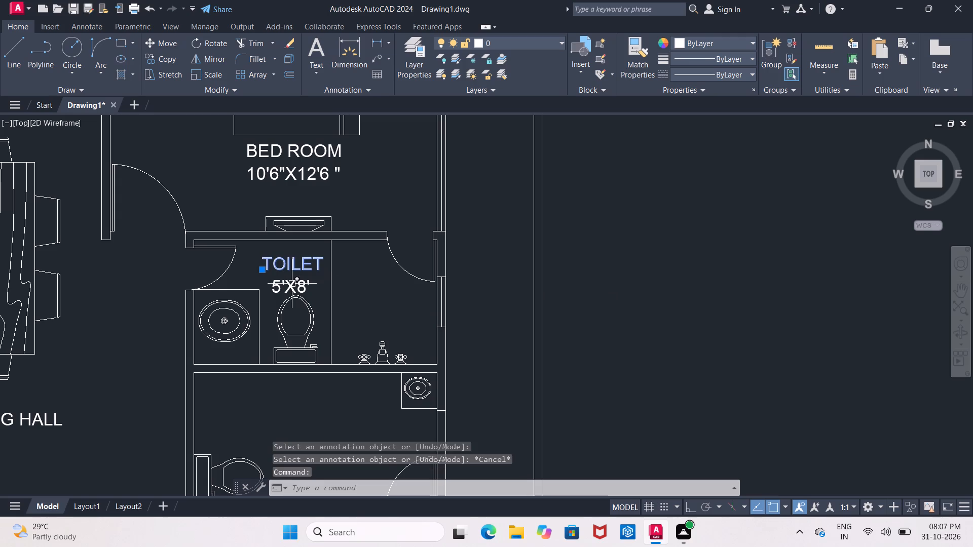
click(291, 286)
middle_drag(583, 271, 543, 235)
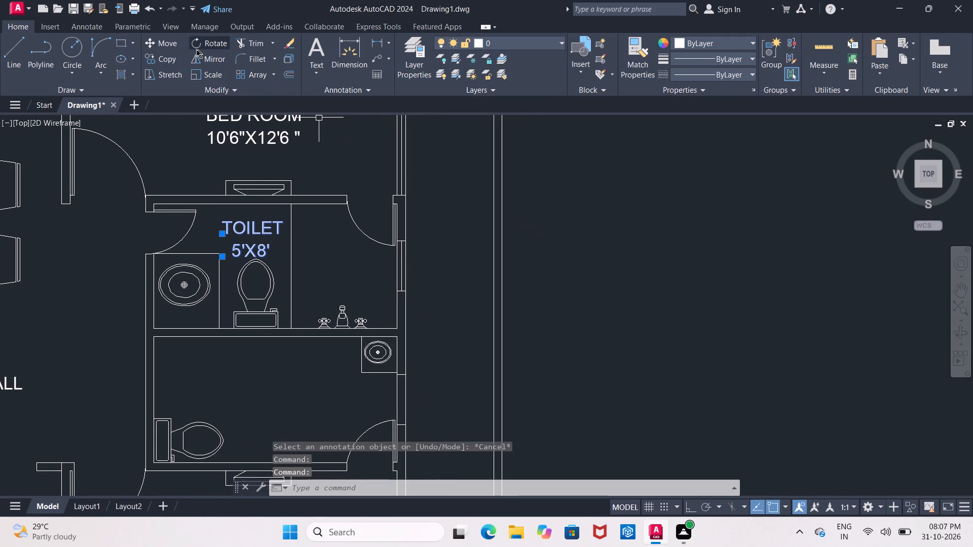
click(172, 58)
click(253, 226)
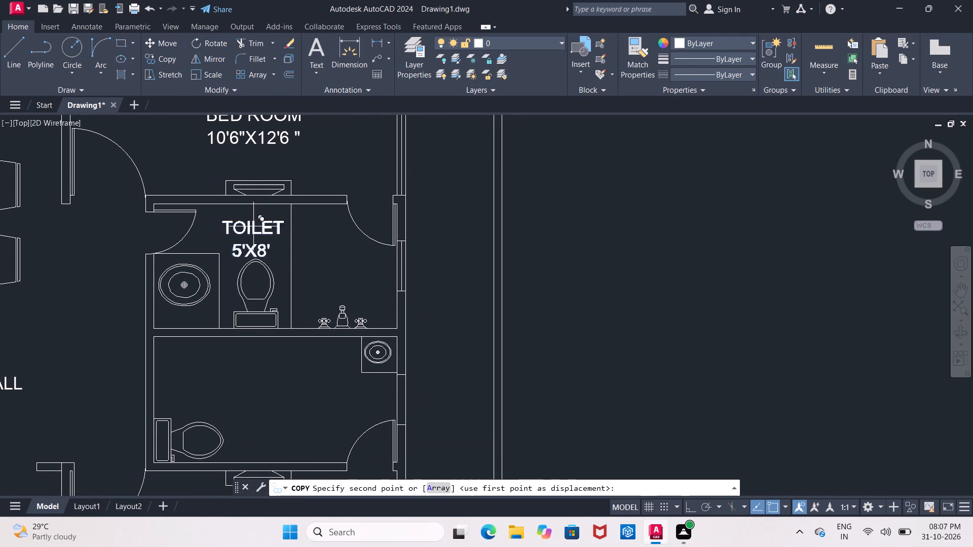
click(268, 377)
middle_drag(267, 370, 267, 343)
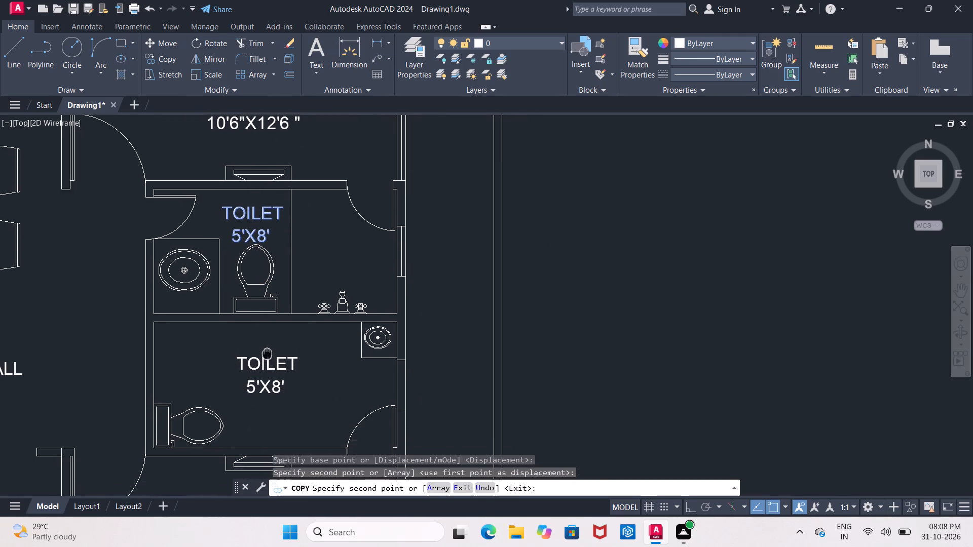
middle_drag(267, 343, 266, 323)
key(Escape)
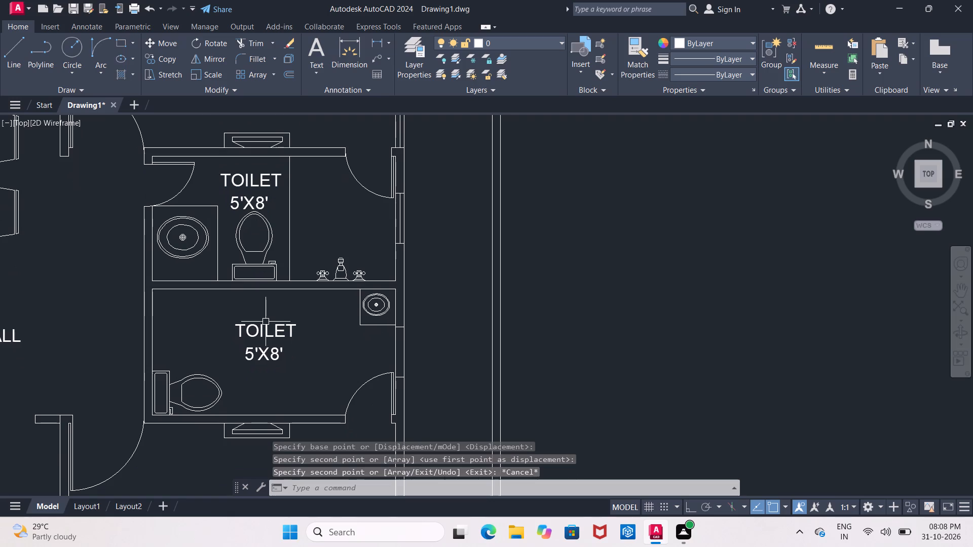
Look over the top flat's room labels and the adjoining lift and stair area for spaces still without names.
scroll(252, 333, down, 2)
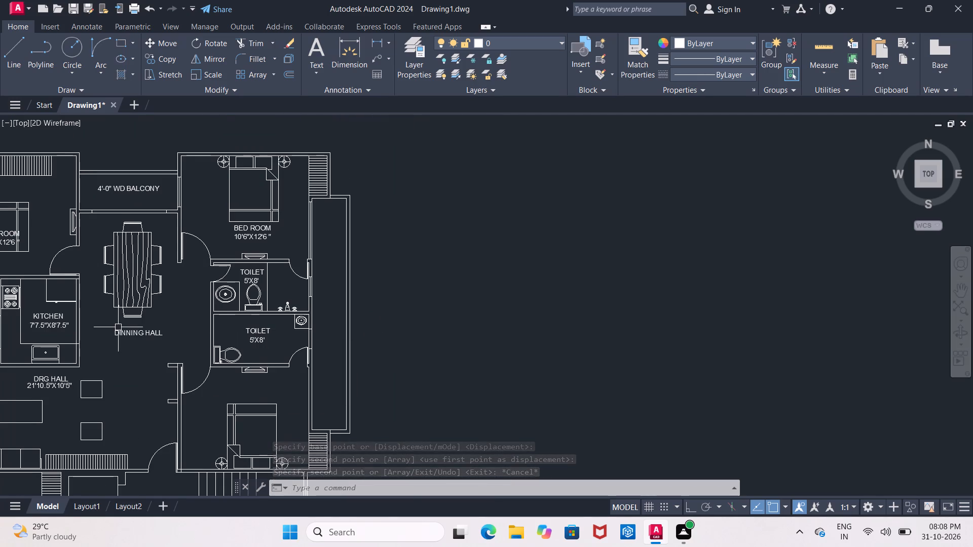
middle_drag(118, 327, 200, 264)
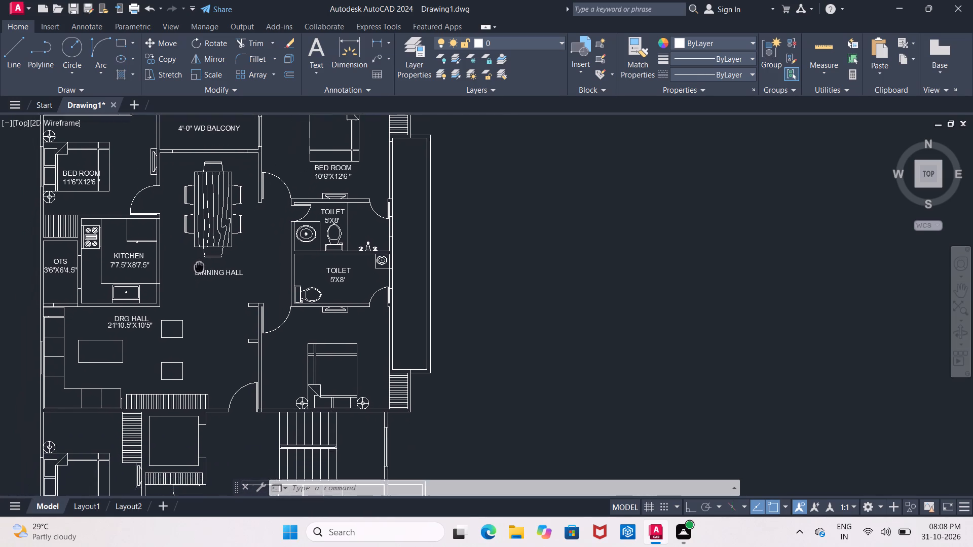
middle_drag(200, 264, 200, 263)
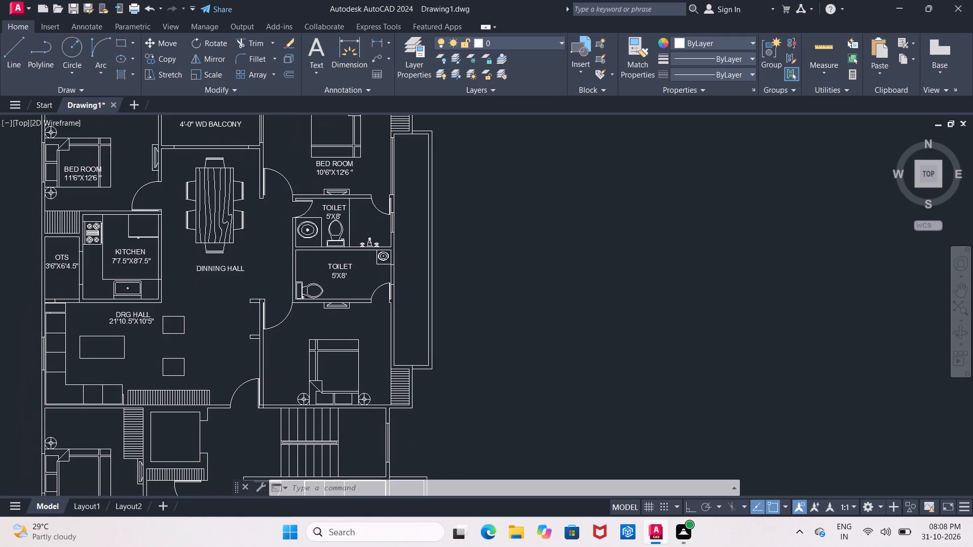
scroll(94, 208, down, 1)
middle_drag(98, 210, 116, 217)
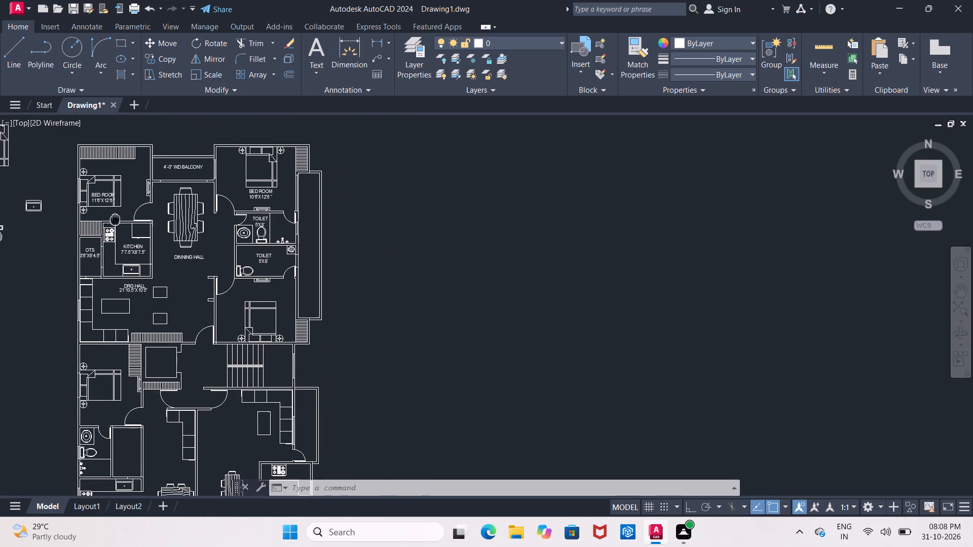
middle_drag(116, 217, 116, 217)
scroll(114, 143, up, 3)
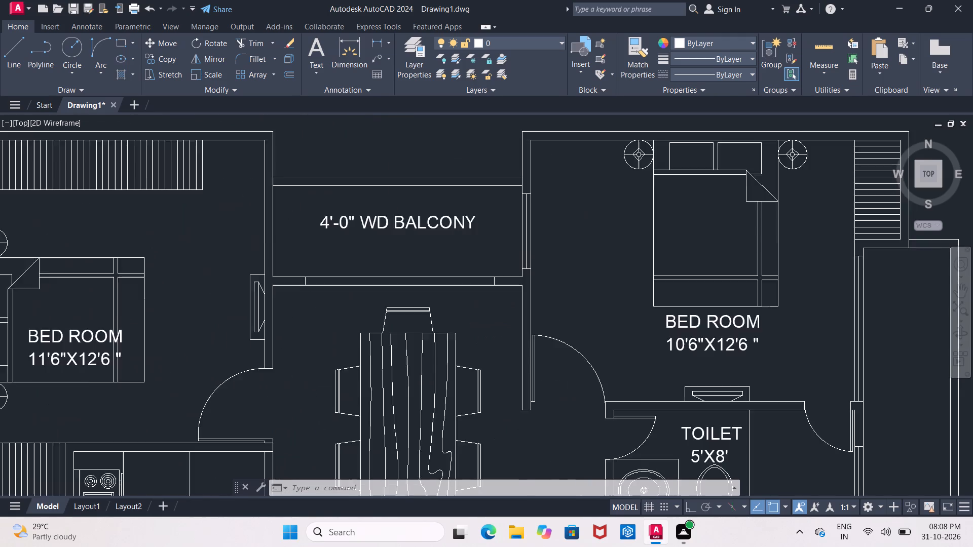
scroll(116, 147, up, 1)
scroll(121, 160, down, 4)
middle_drag(213, 275, 202, 241)
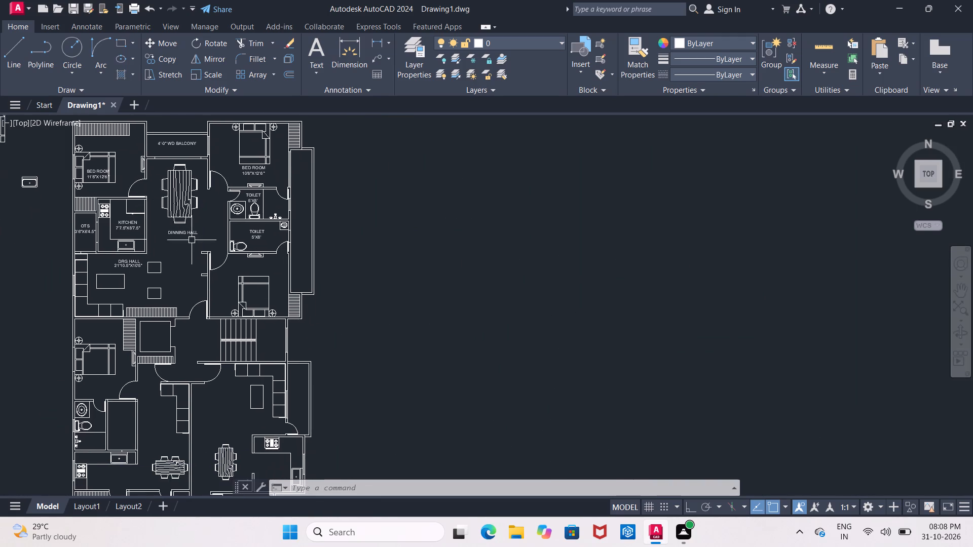
Copy the DRG HALL name to the lobby outside the flat's entrance door and into the lift shaft beside it.
scroll(189, 240, up, 1)
middle_drag(165, 259, 236, 214)
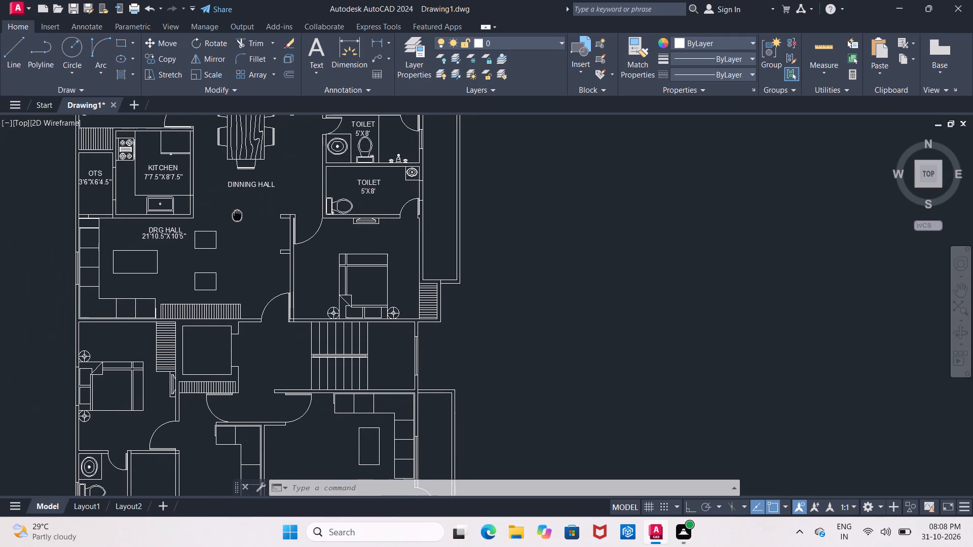
middle_drag(236, 214, 213, 213)
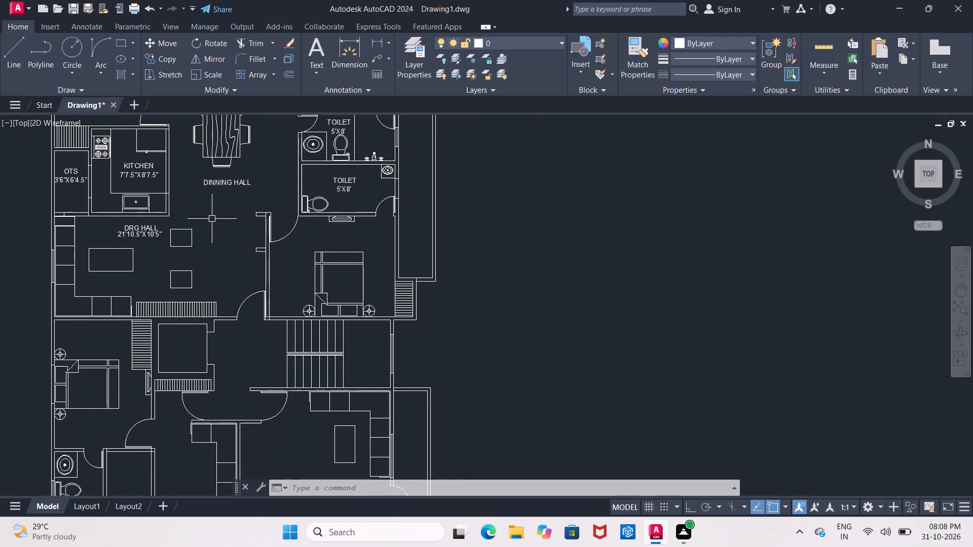
scroll(169, 237, up, 1)
click(123, 222)
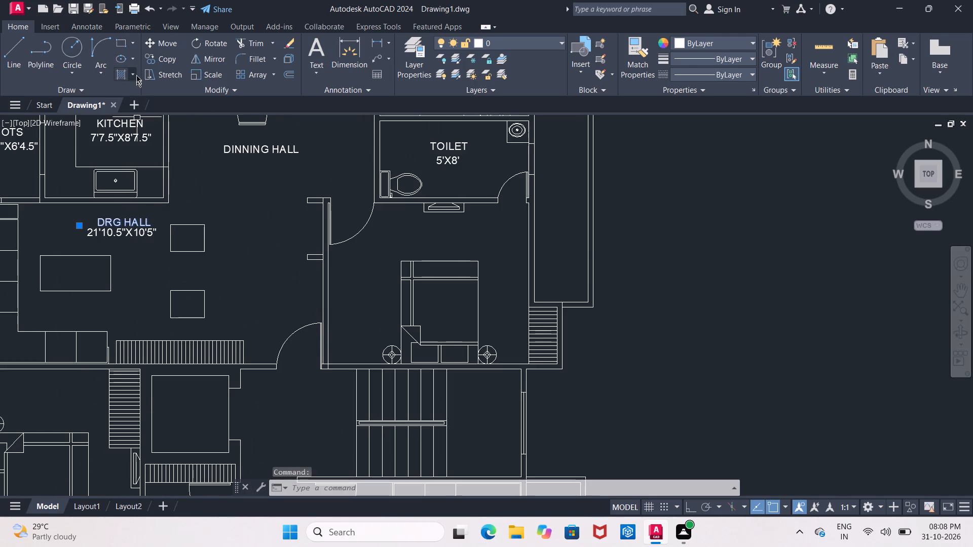
click(153, 60)
click(121, 224)
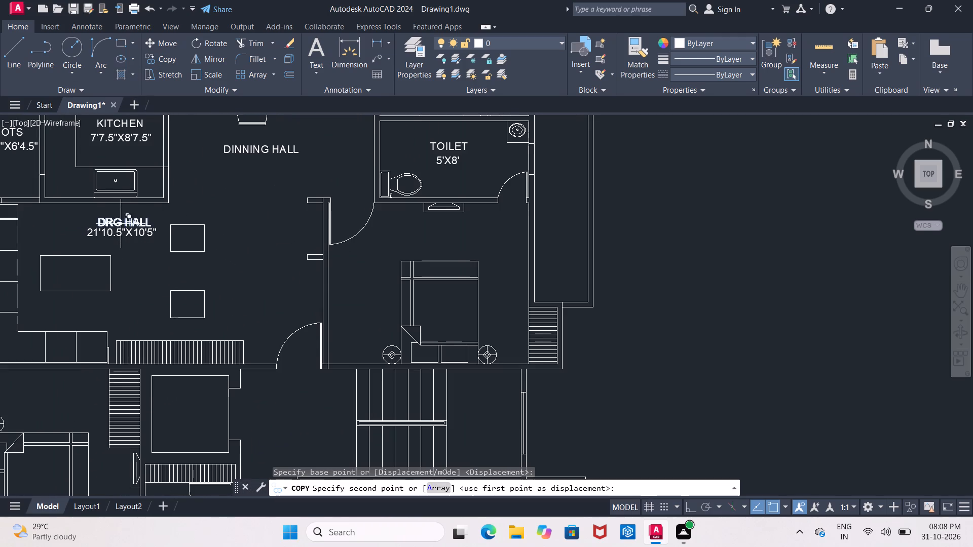
click(299, 381)
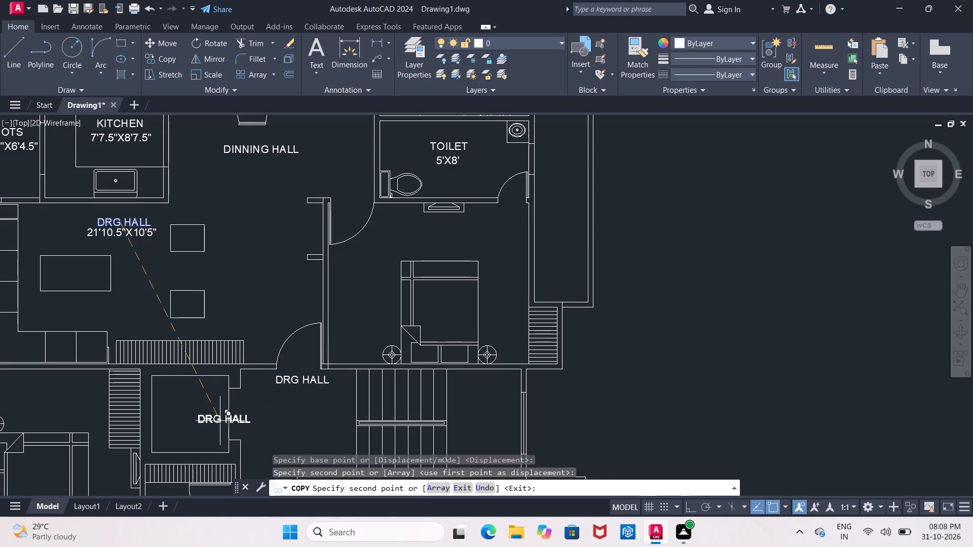
click(195, 415)
middle_drag(196, 418, 216, 331)
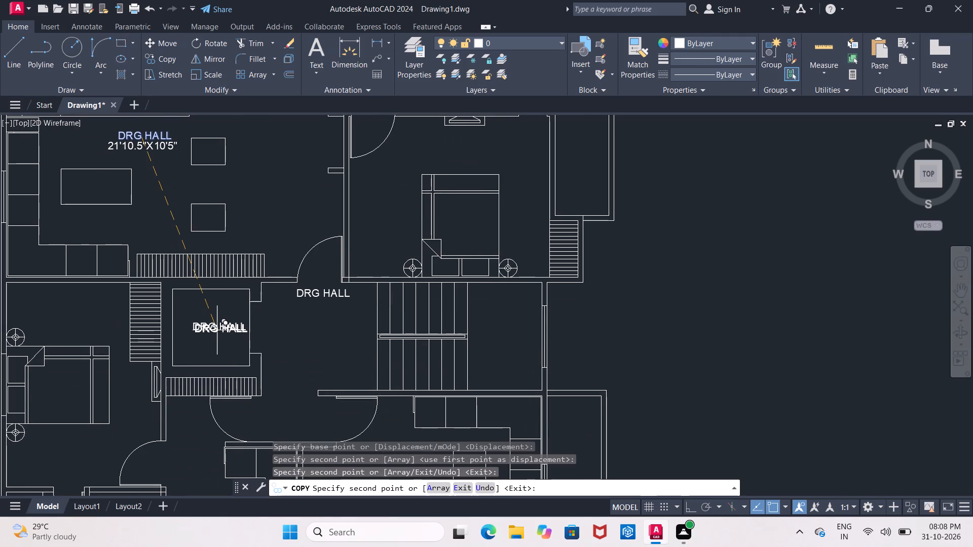
key(Escape)
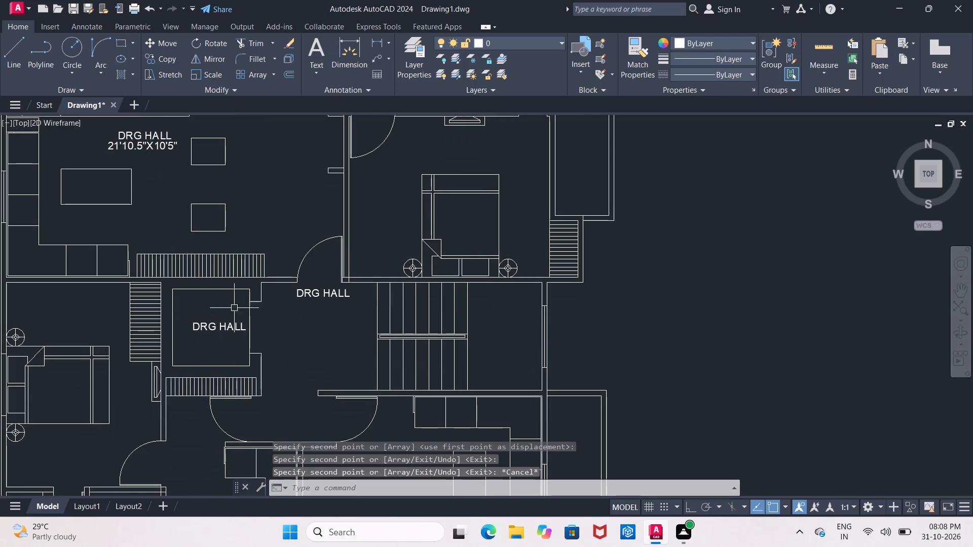
Copy the drawing hall's 21'10.5"X10'5" size text to just below the DRG HALL name in the lift shaft.
click(136, 145)
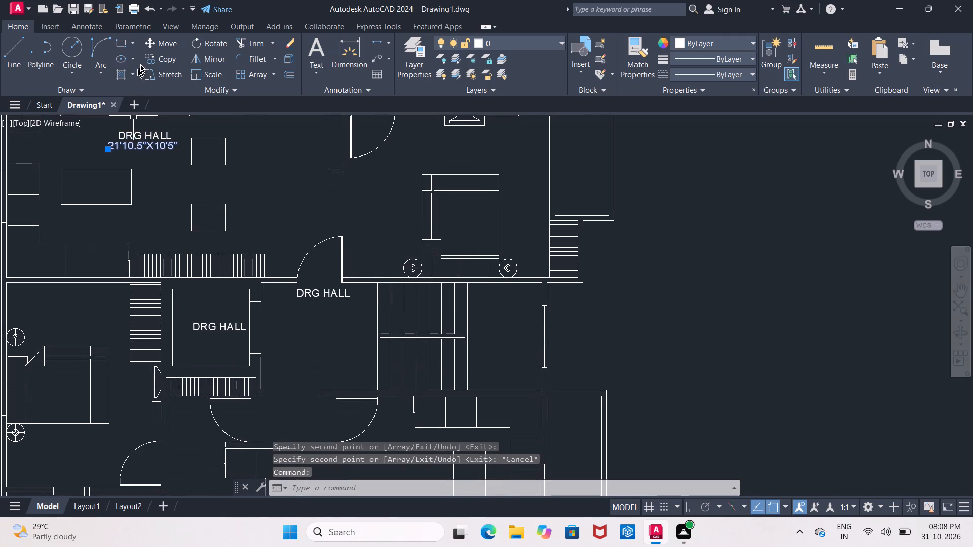
click(149, 58)
click(141, 146)
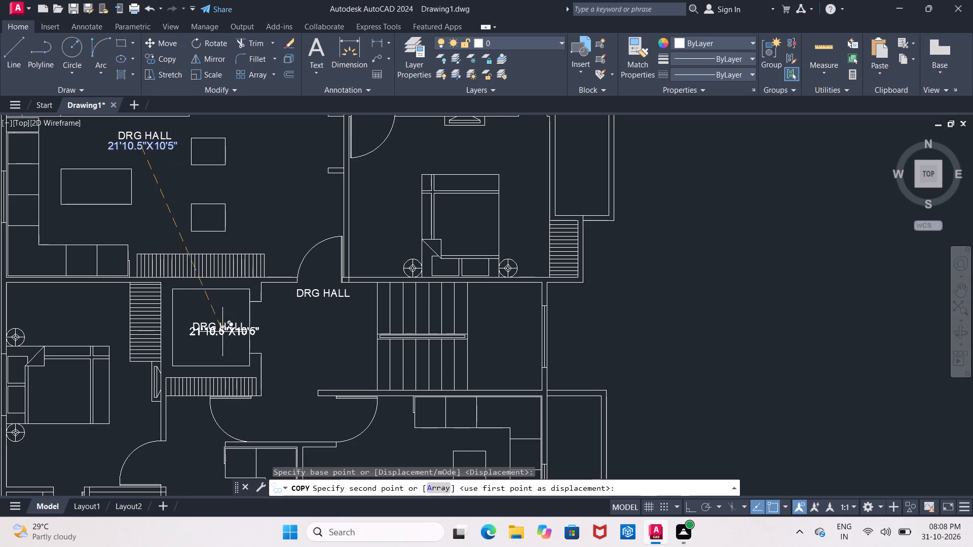
click(215, 339)
key(Escape)
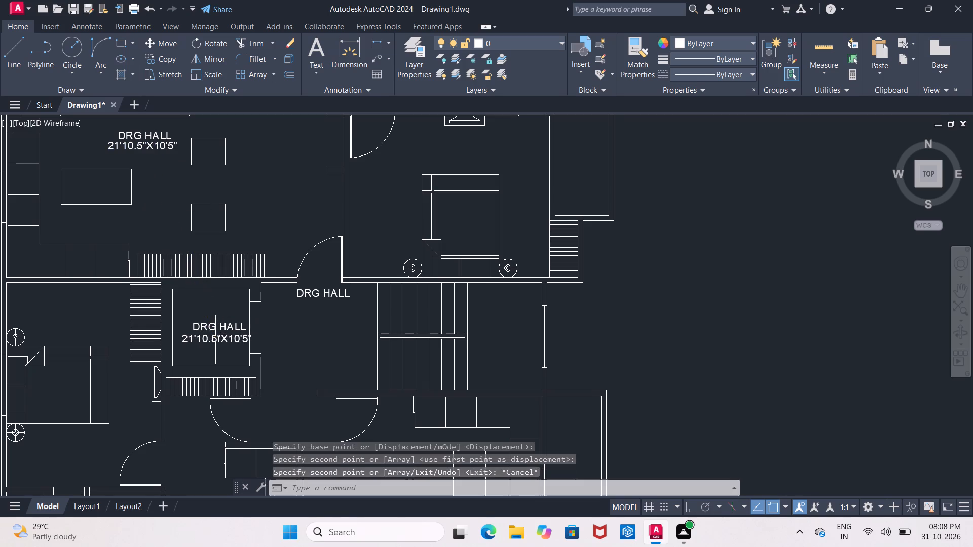
Change the copied DRG HALL text in the lift shaft to LIFT.
scroll(216, 348, up, 2)
click(222, 296)
right_click(222, 296)
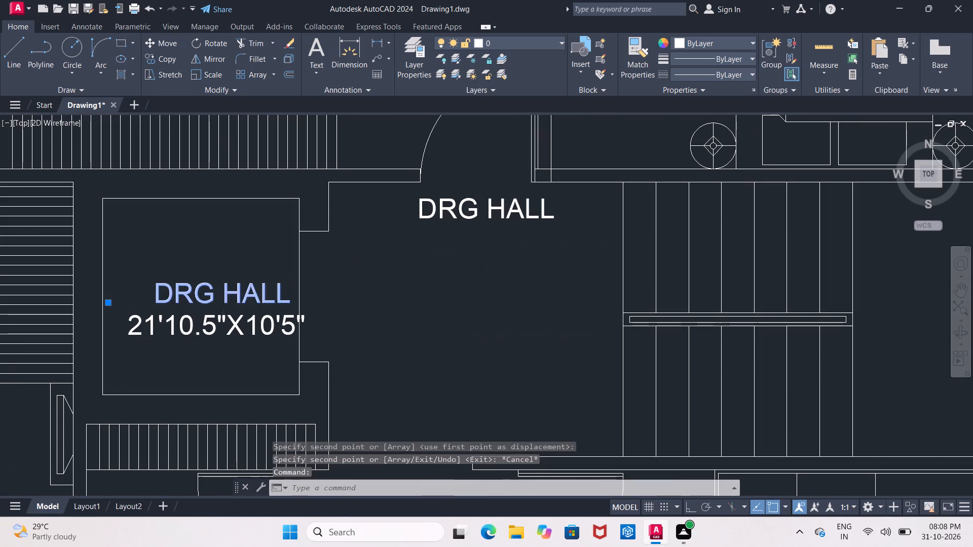
click(250, 219)
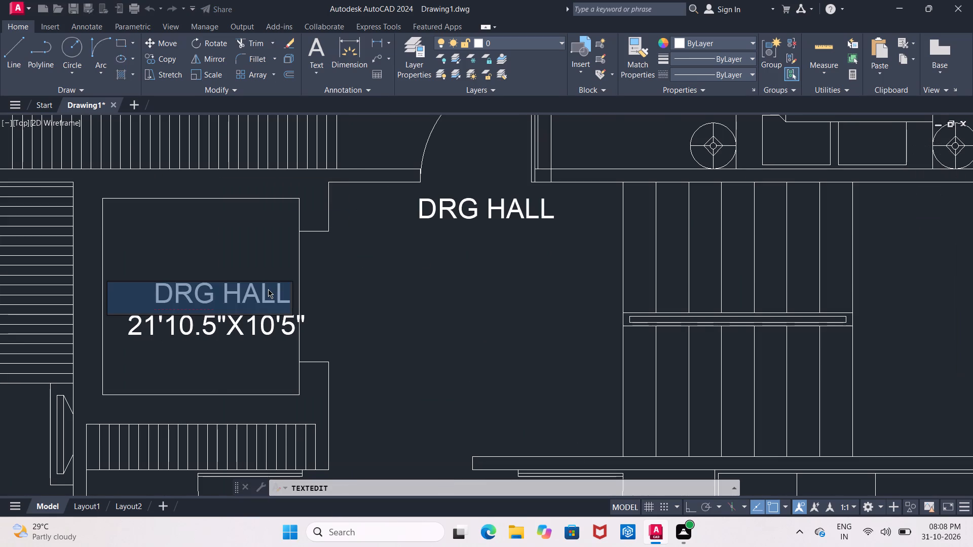
click(279, 294)
key(Right)
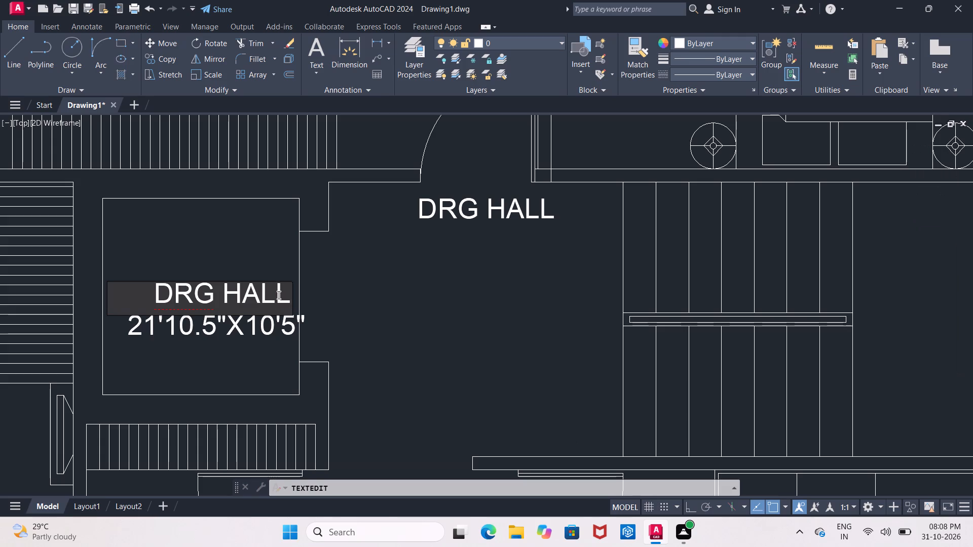
key(BackSpace)
key(BackSpace)
key(BackSpace)
key(BackSpace)
key(BackSpace)
key(BackSpace)
key(BackSpace)
key(BackSpace)
key(BackSpace)
text(LIFT)
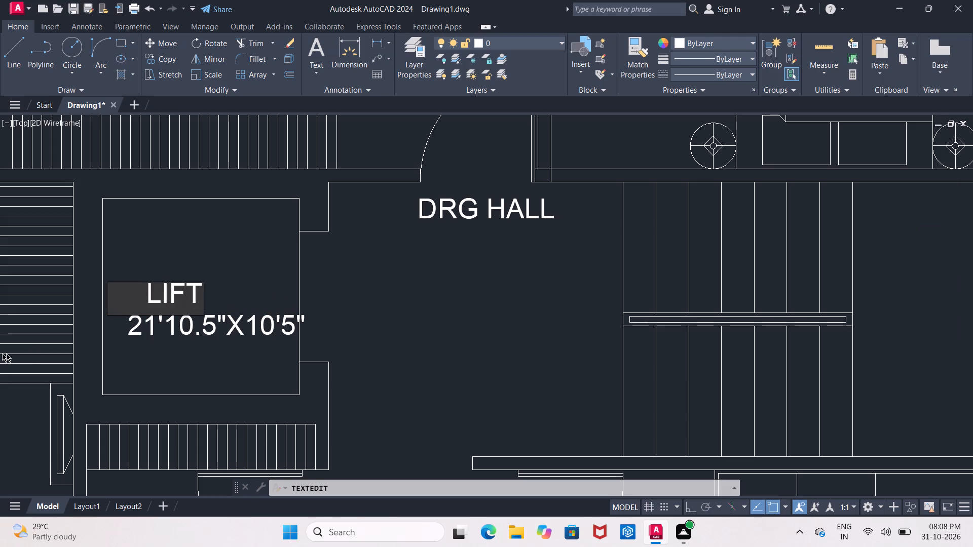
Indent the LIFT text with four leading spaces to centre it in the lift shaft.
click(147, 298)
key(space)
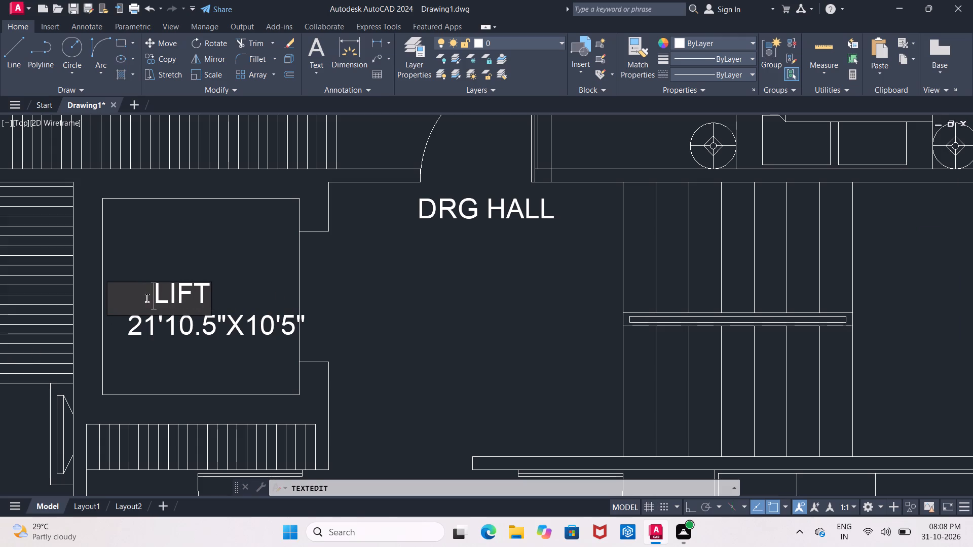
key(space)
key(space)
key(space)
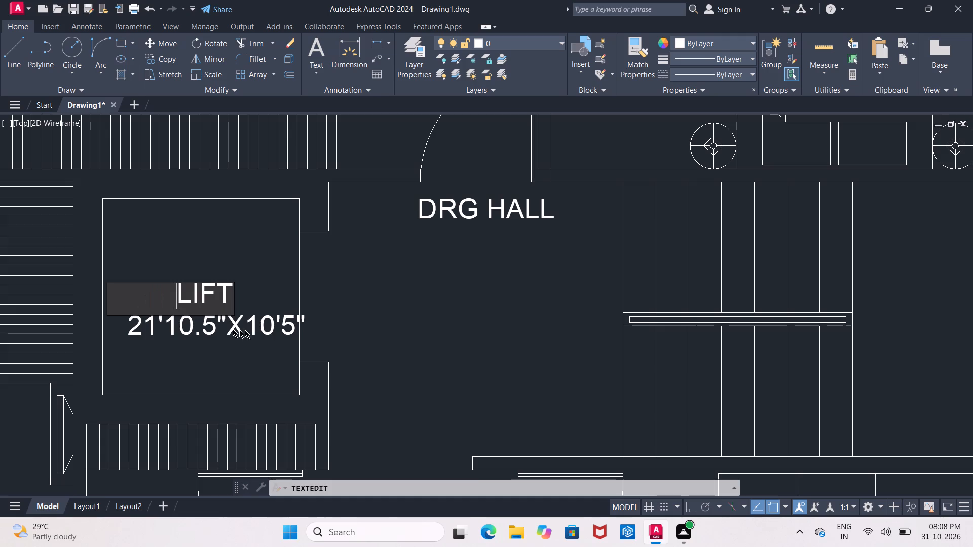
click(396, 305)
Change the copied size text below LIFT to 5'X5'.
click(274, 328)
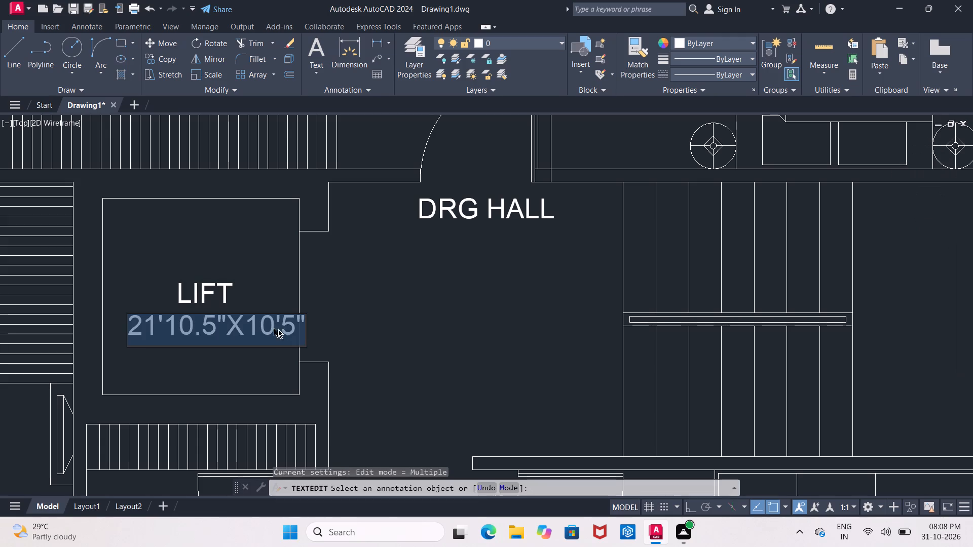
click(288, 329)
key(Right)
key(BackSpace)
key(BackSpace)
key(BackSpace)
key(BackSpace)
key(BackSpace)
key(BackSpace)
key(BackSpace)
key(BackSpace)
key(BackSpace)
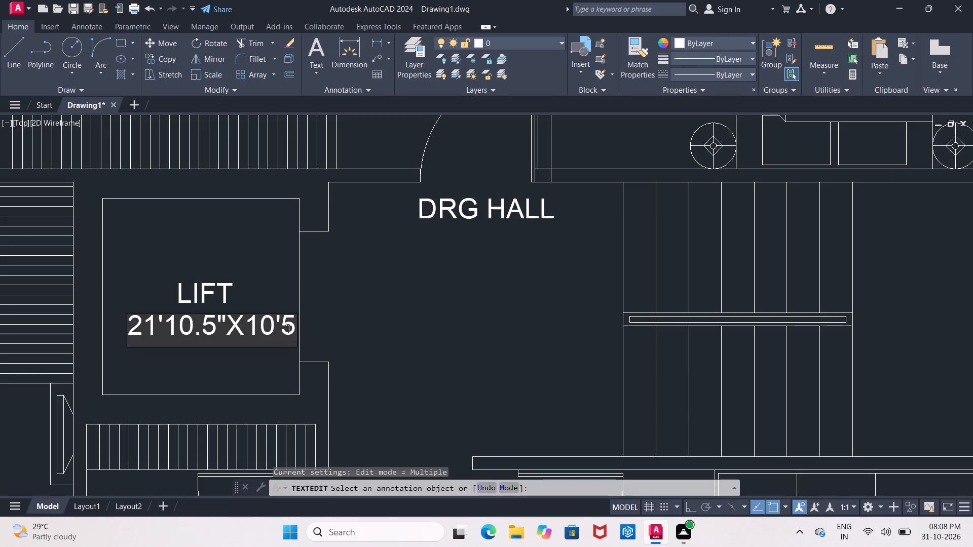
key(BackSpace)
key(BackSpace)
key(BackSpace)
key(BackSpace)
key(BackSpace)
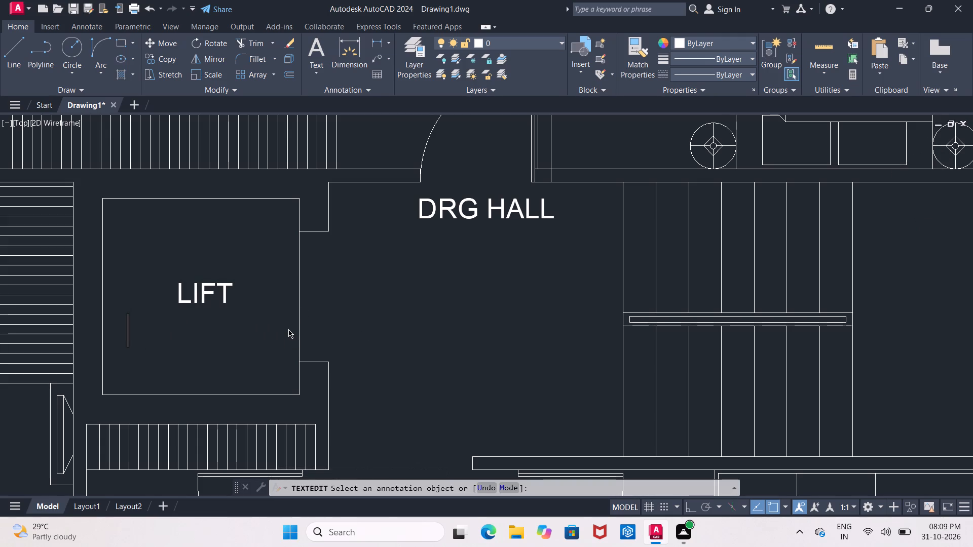
text(5')
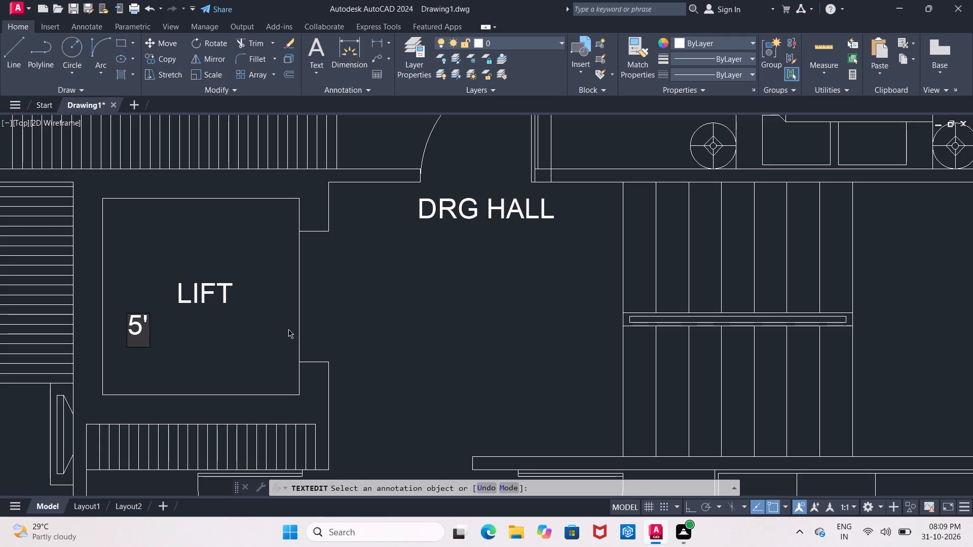
key(x)
text(5')
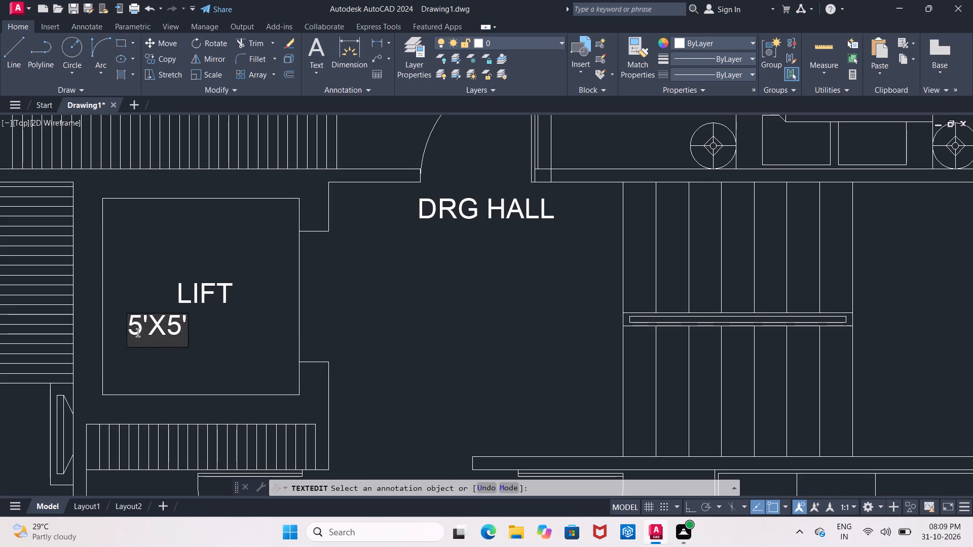
Indent the 5'X5' text with six leading spaces so it sits centred beneath LIFT.
click(137, 333)
click(133, 339)
key(space)
key(space)
key(space)
key(space)
key(space)
key(space)
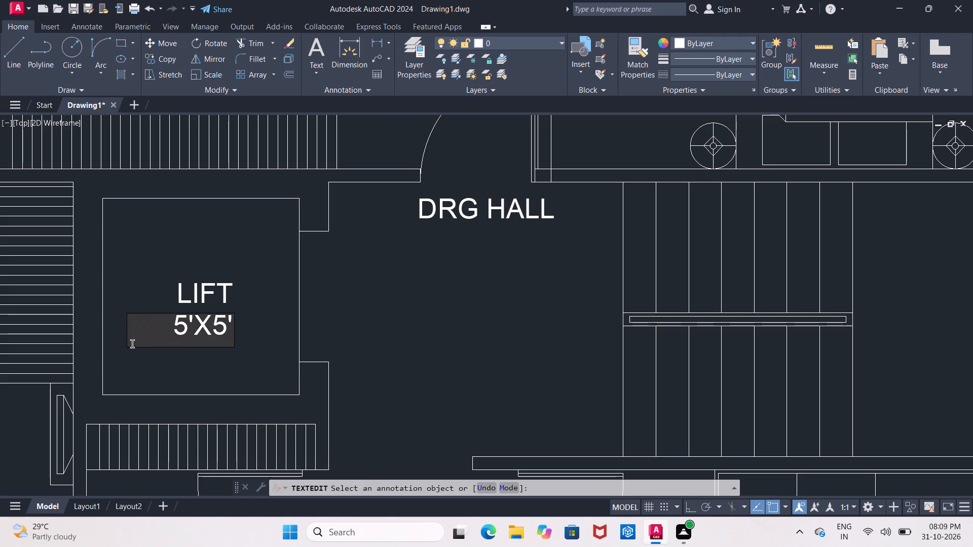
click(385, 321)
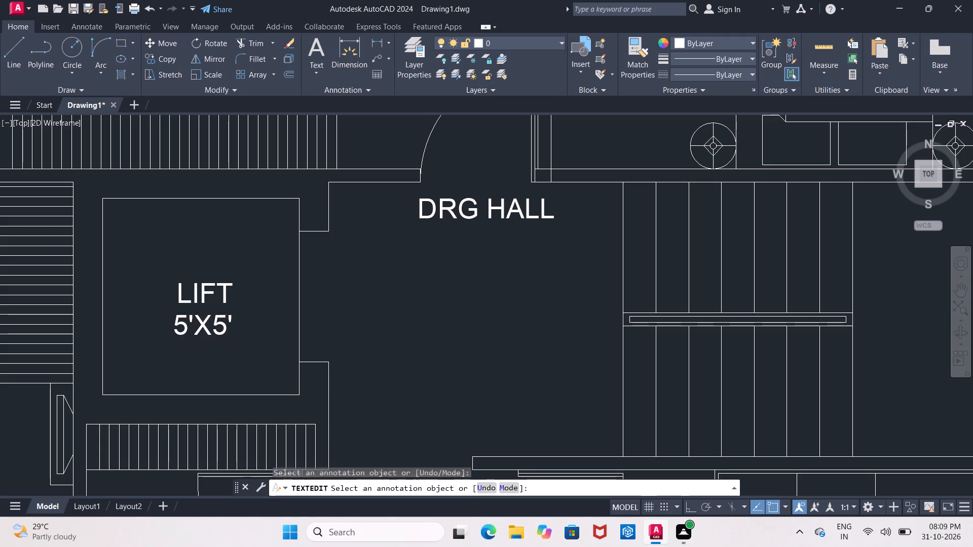
key(Escape)
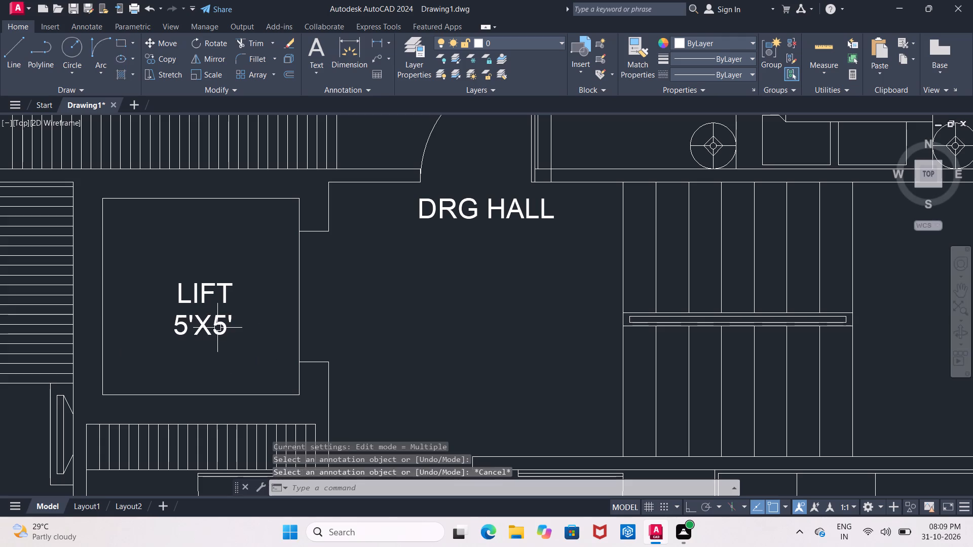
Move the LIFT name slightly to line it up above the 5'X5' size text.
click(206, 295)
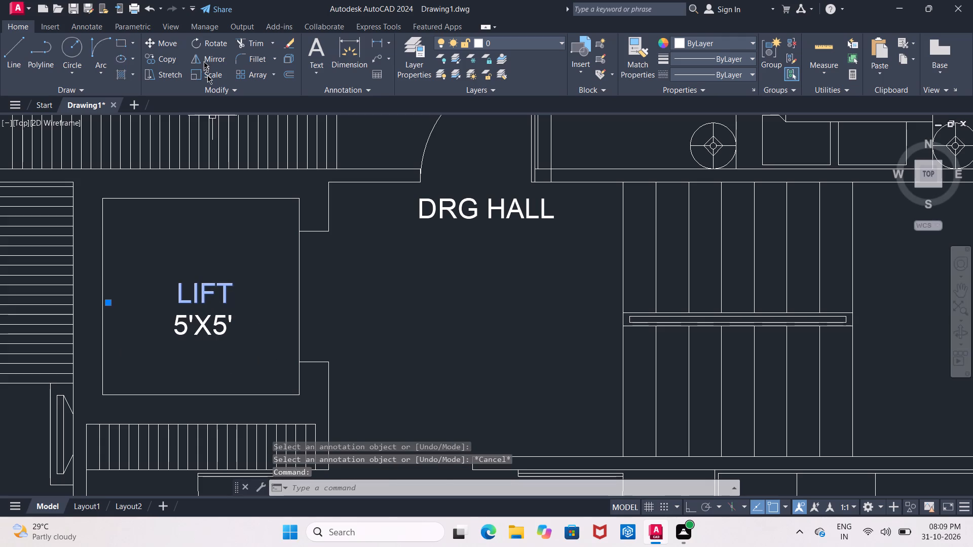
click(162, 45)
click(586, 334)
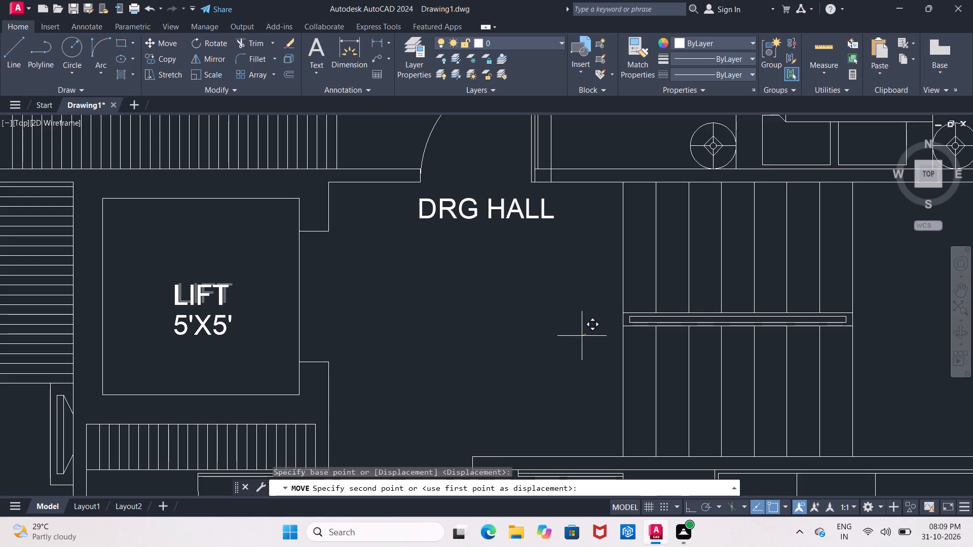
click(582, 336)
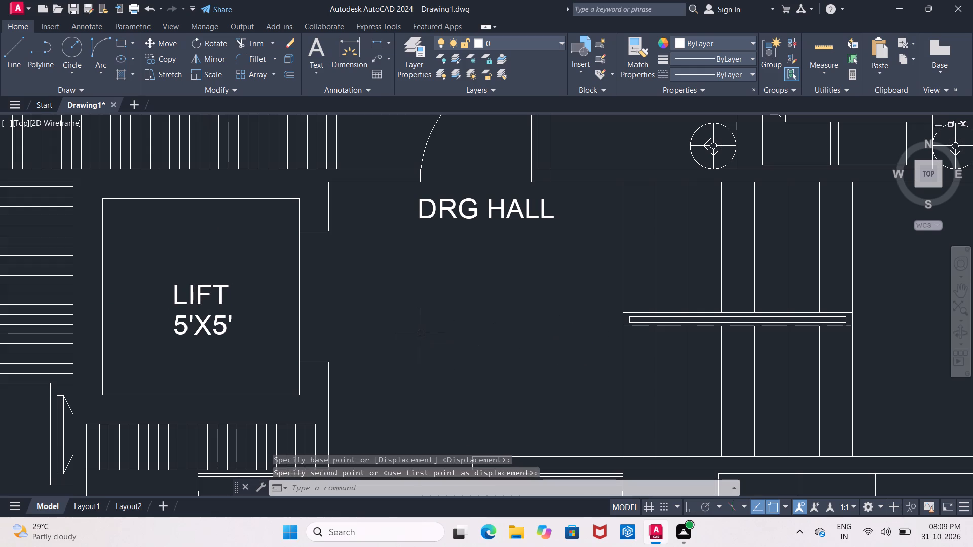
Change the copied DRG HALL text in the lobby outside the flat's entrance door to ENTRY.
scroll(479, 209, up, 1)
middle_drag(479, 209, 404, 244)
click(398, 244)
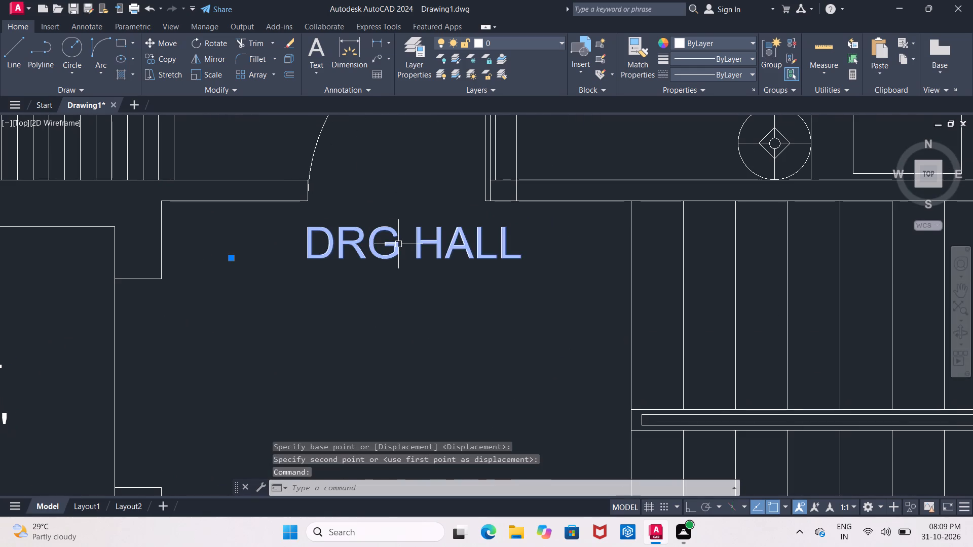
right_click(398, 244)
click(428, 219)
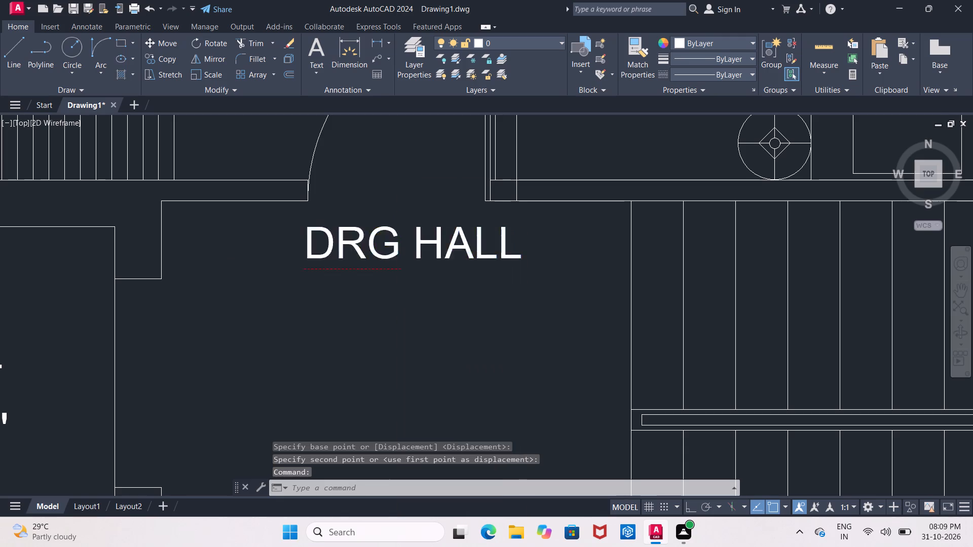
click(509, 252)
key(Right)
key(BackSpace)
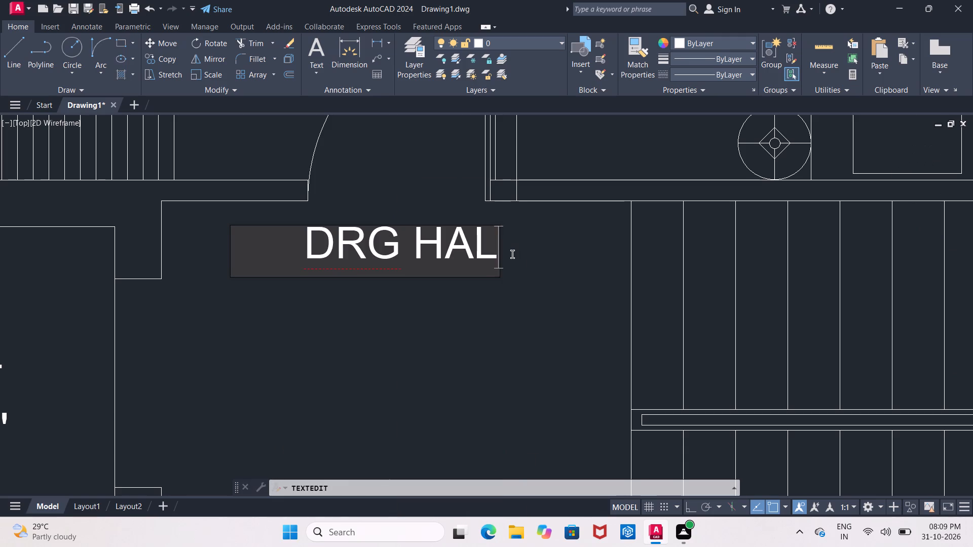
key(BackSpace)
key(BackSpace)
key(BackSpace)
key(BackSpace)
key(BackSpace)
key(BackSpace)
key(BackSpace)
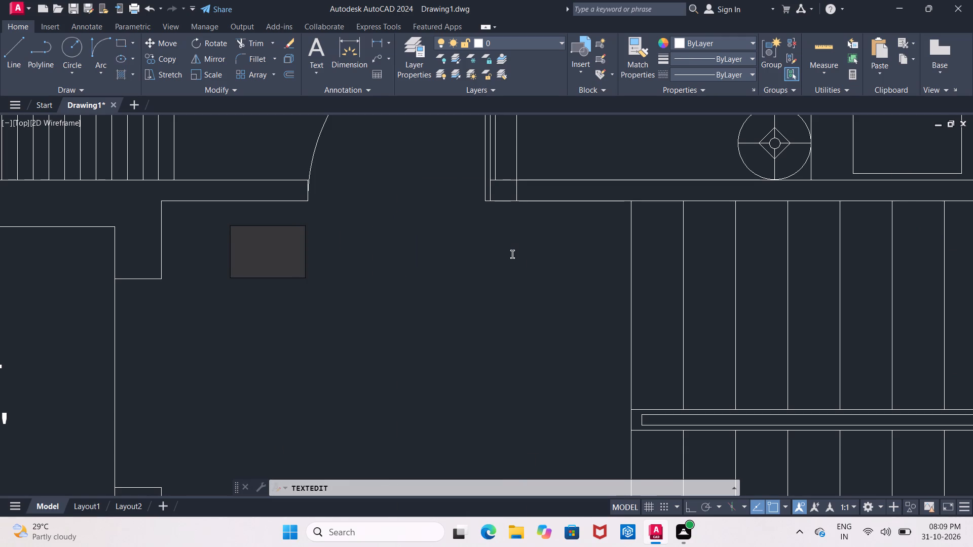
text(ENTRY)
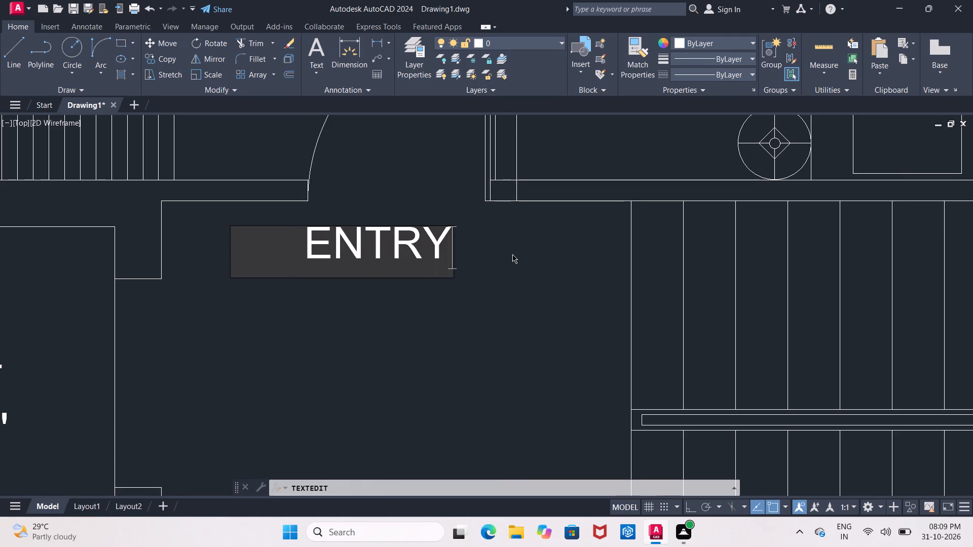
click(335, 319)
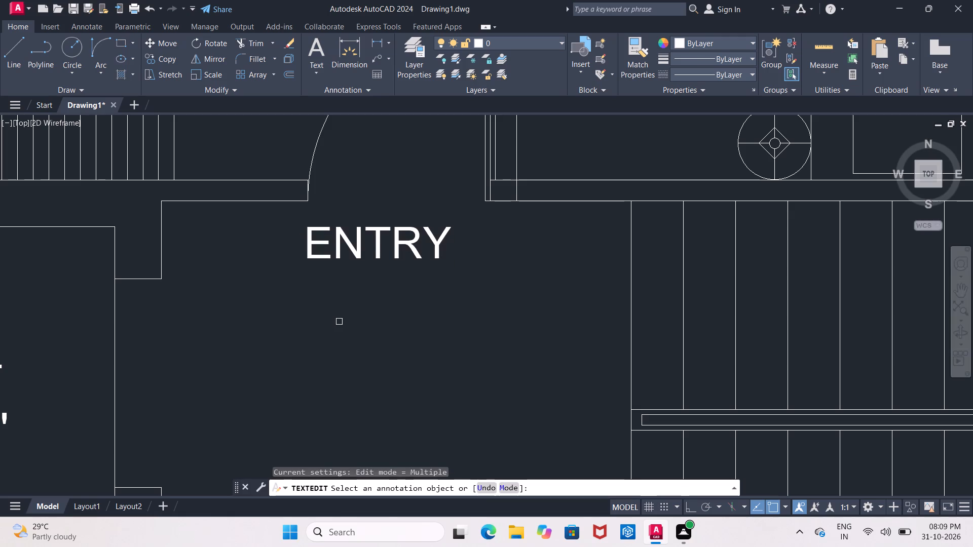
key(Escape)
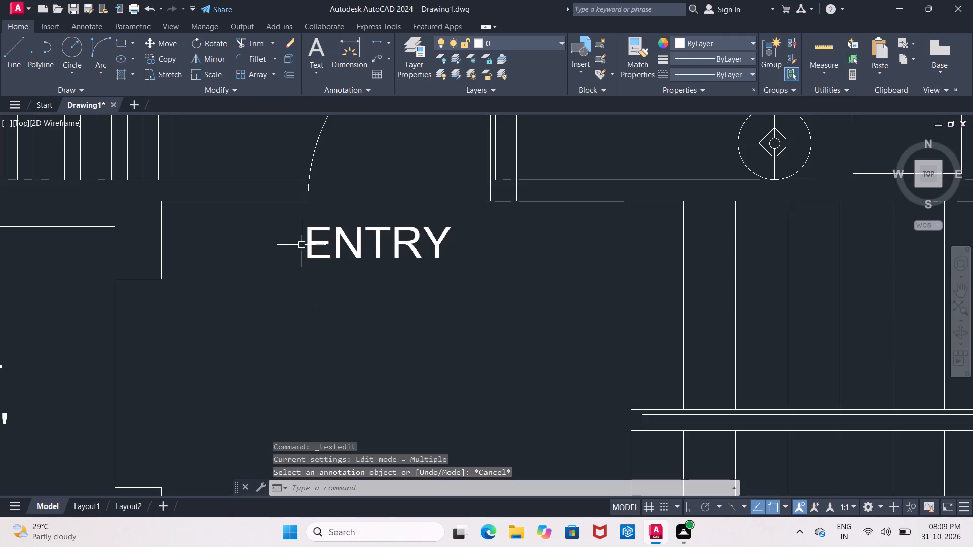
Move the ENTRY text closer to the top flat's entrance door opening and centre it there.
click(305, 246)
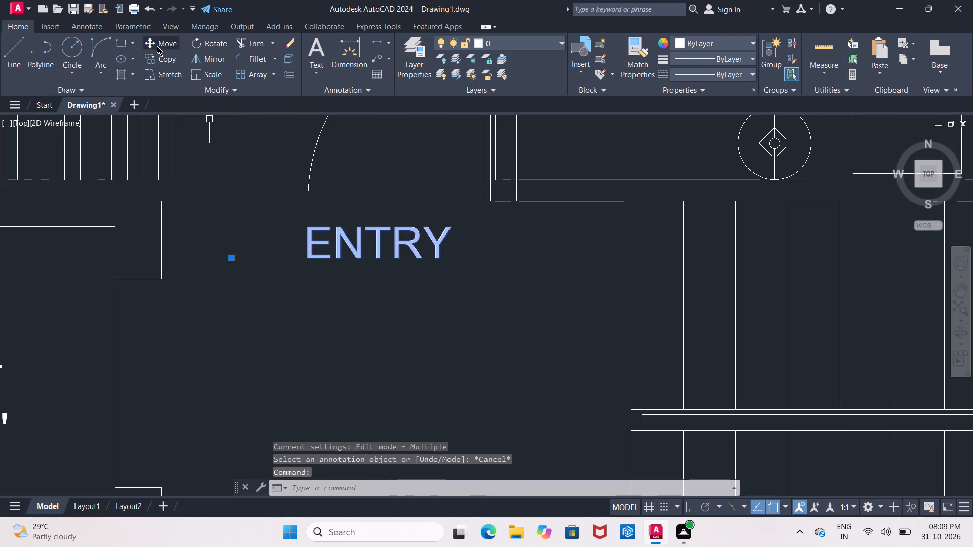
click(158, 44)
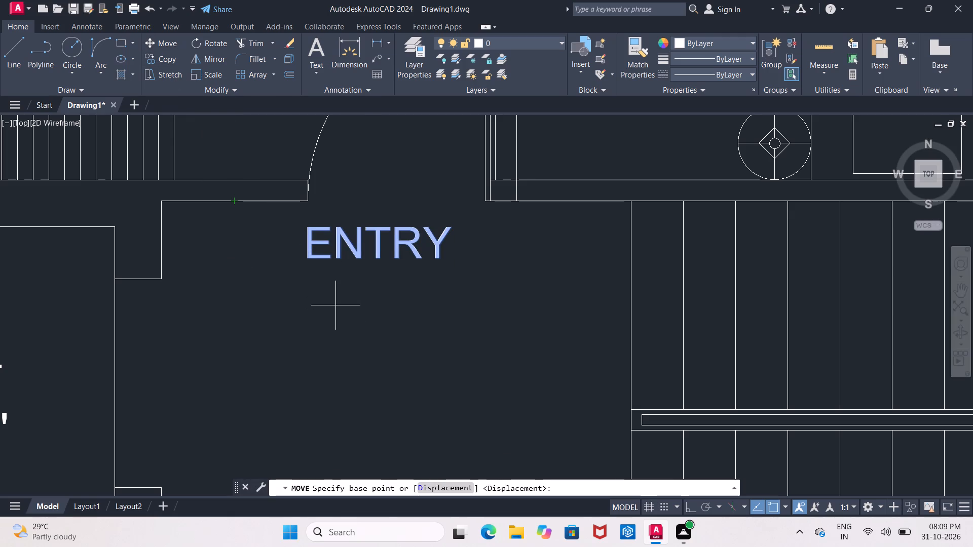
click(335, 305)
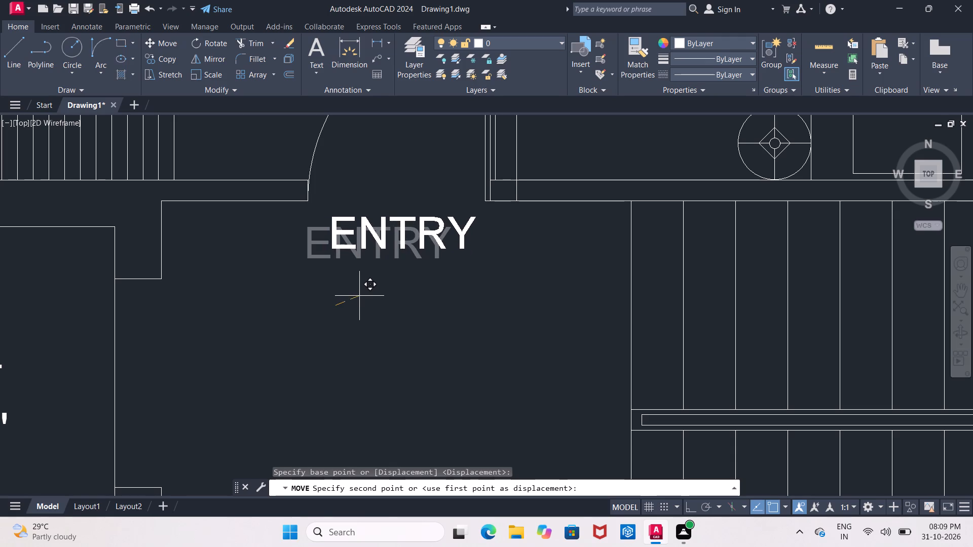
click(354, 288)
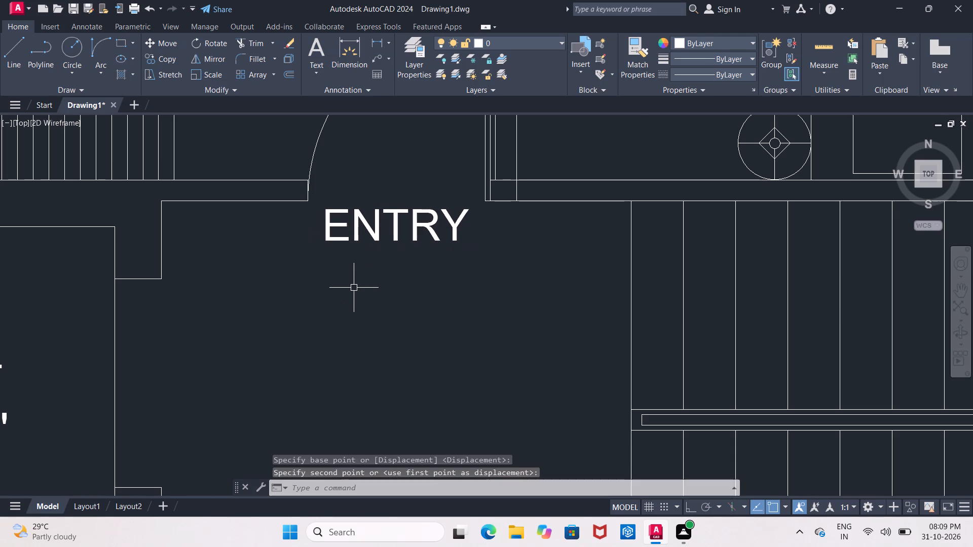
Copy the ENTRY text to the lower end of the lobby, between the two facing entrance doors.
scroll(353, 287, down, 2)
middle_drag(353, 285, 290, 235)
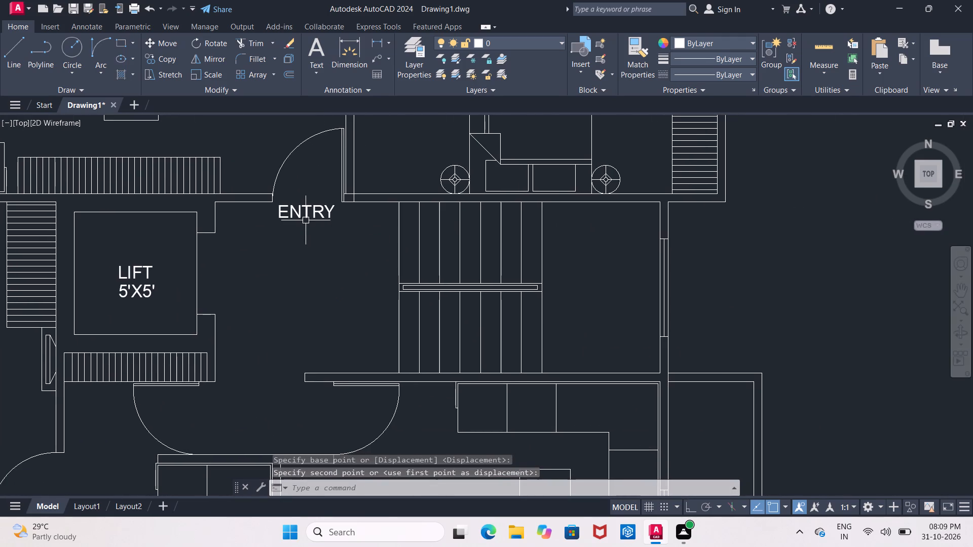
click(305, 218)
click(160, 61)
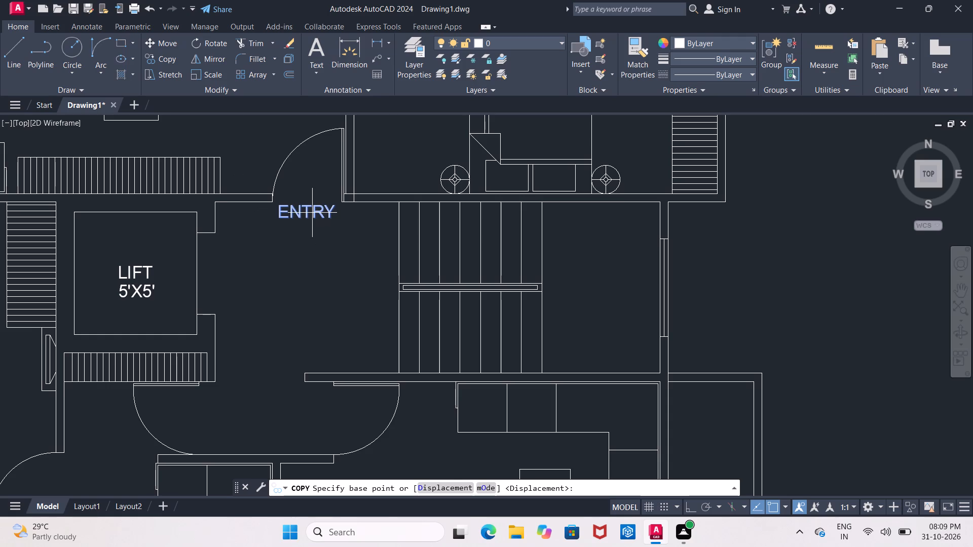
click(312, 213)
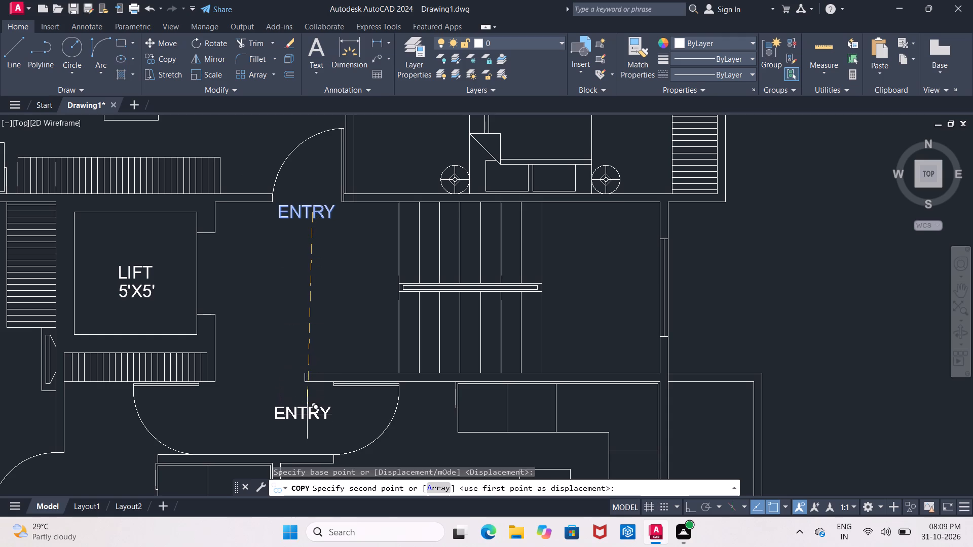
click(267, 417)
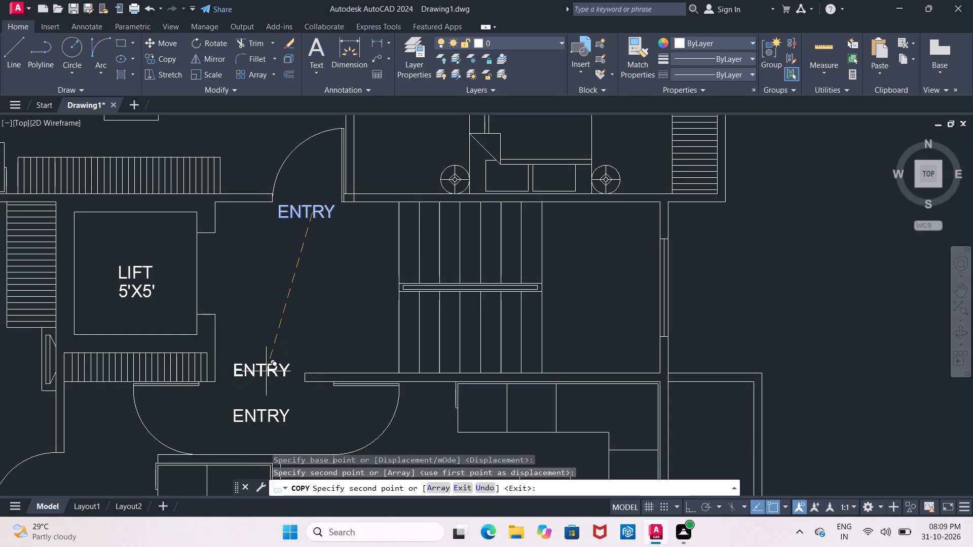
key(Escape)
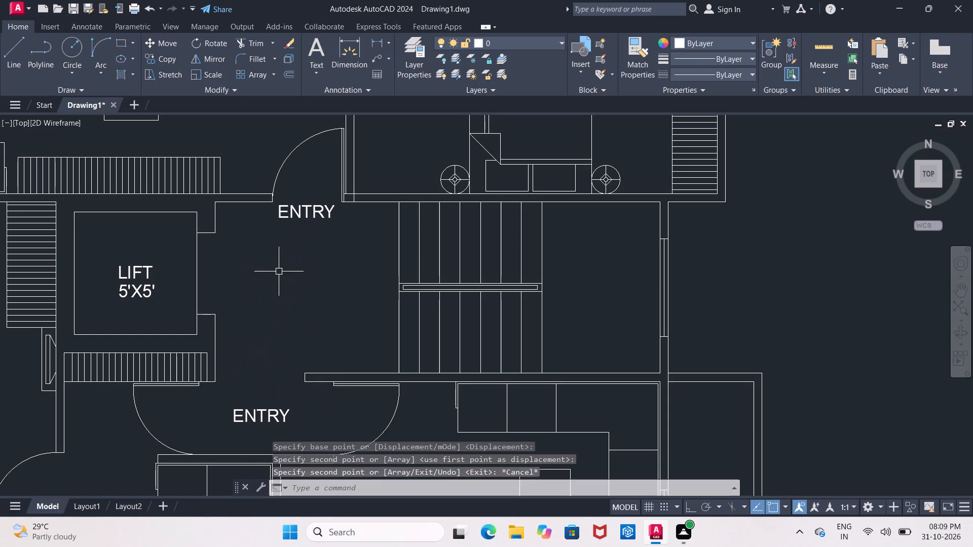
Rotate the copied ENTRY text between the two lower doors to 270° with Ortho on, so it reads vertically.
middle_drag(256, 417, 252, 292)
scroll(252, 292, up, 1)
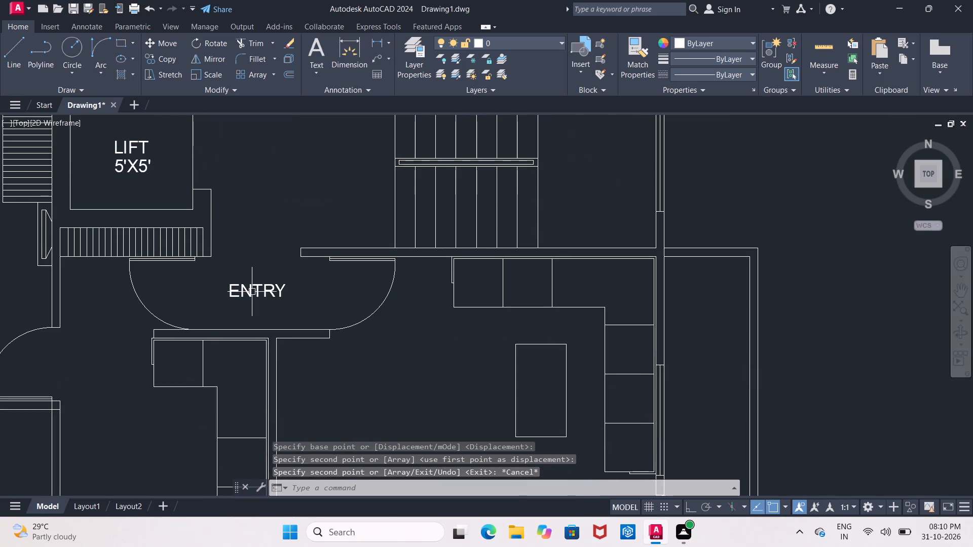
click(252, 292)
click(197, 44)
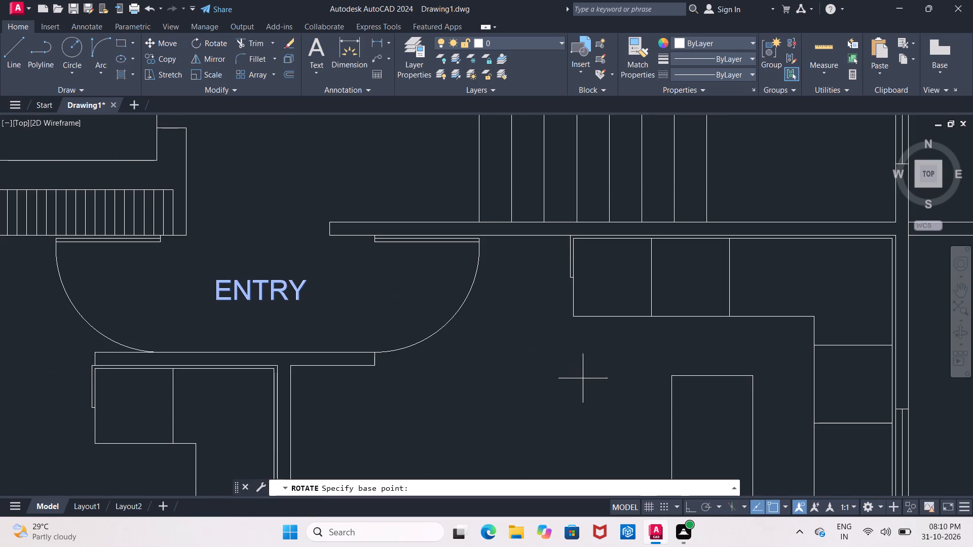
click(695, 506)
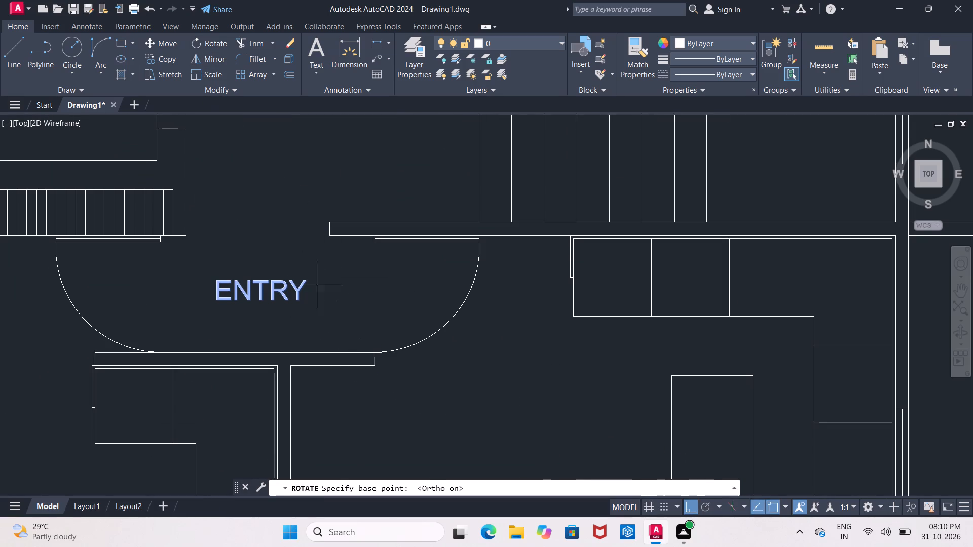
click(307, 280)
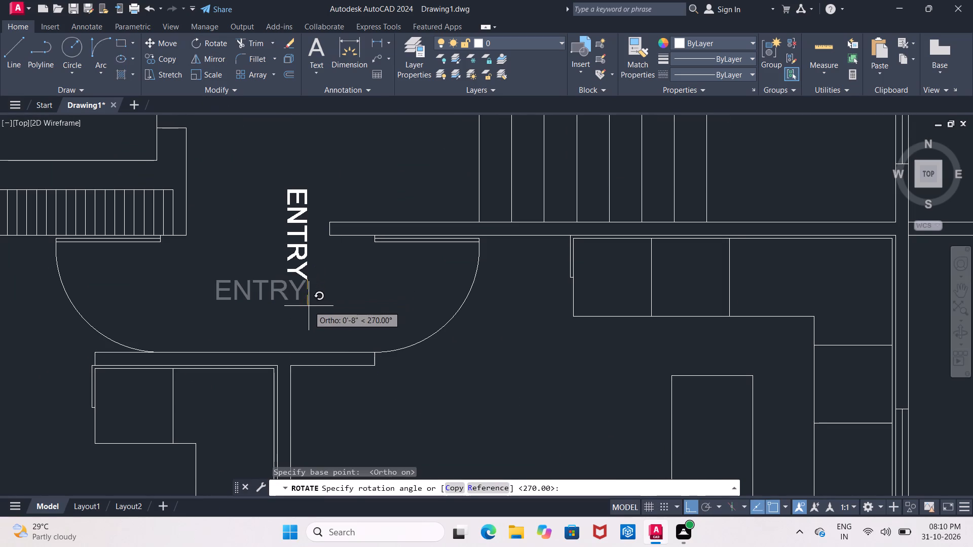
click(309, 306)
Move the vertical ENTRY text with Ortho off to the right-hand entrance door opening at the lobby's lower end.
click(292, 230)
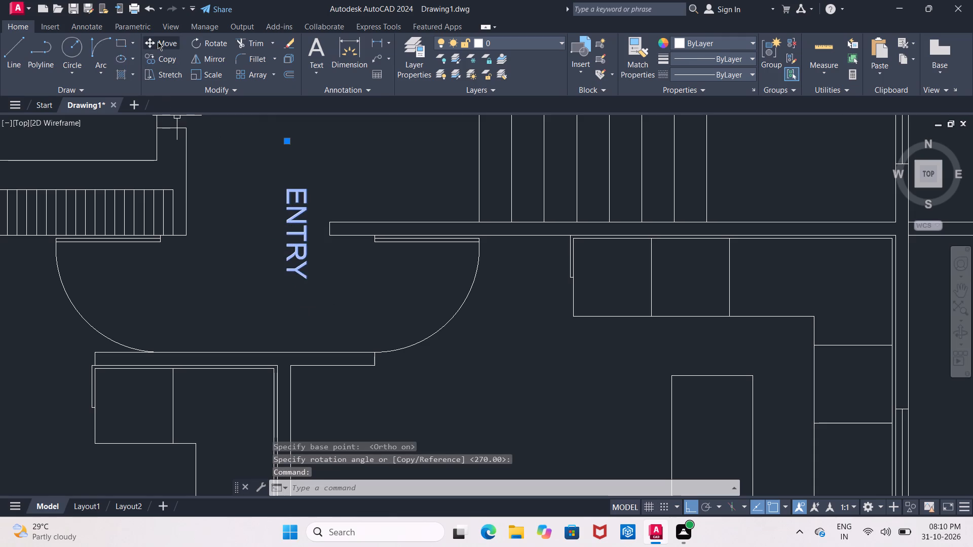
click(158, 42)
drag(290, 230, 291, 235)
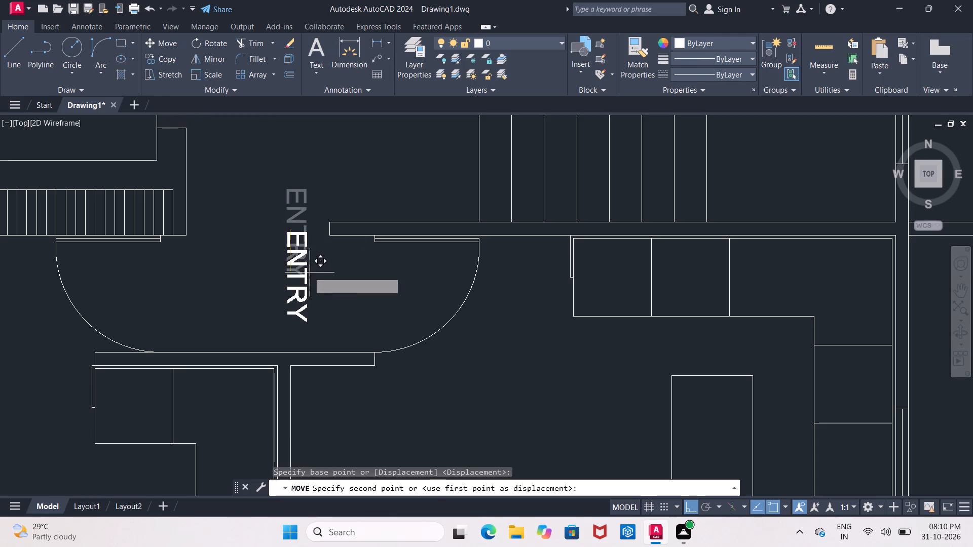
click(691, 501)
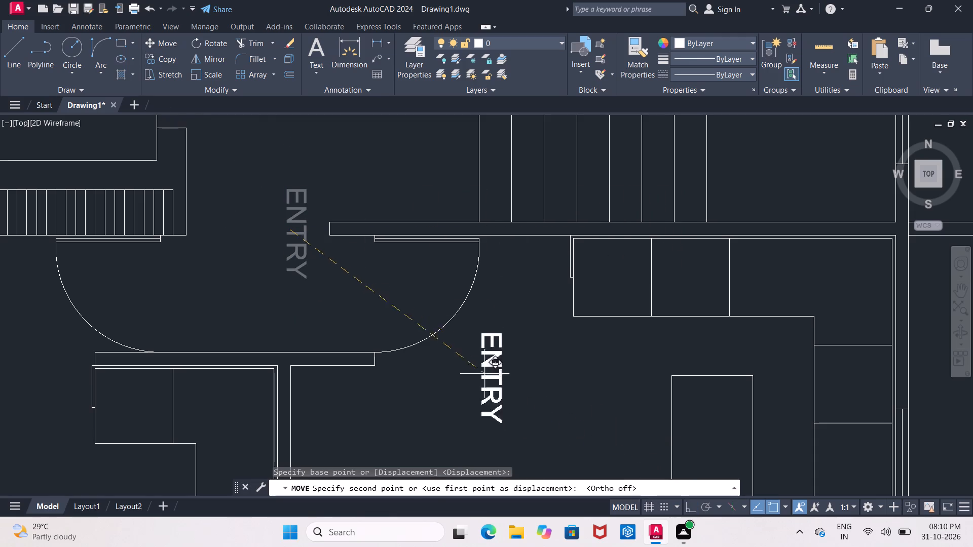
click(348, 287)
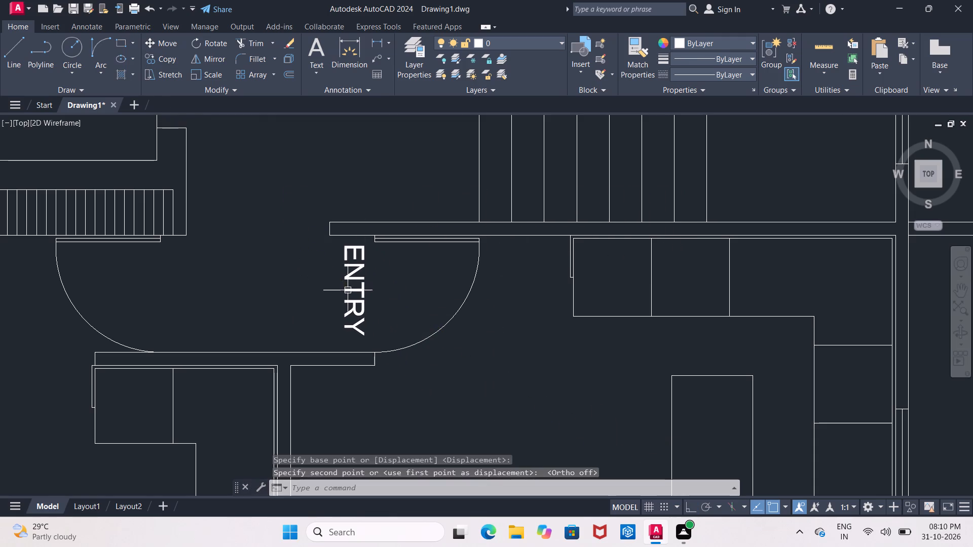
Copy the vertical ENTRY text across to the facing left-hand entrance door at the lobby's lower end.
click(348, 282)
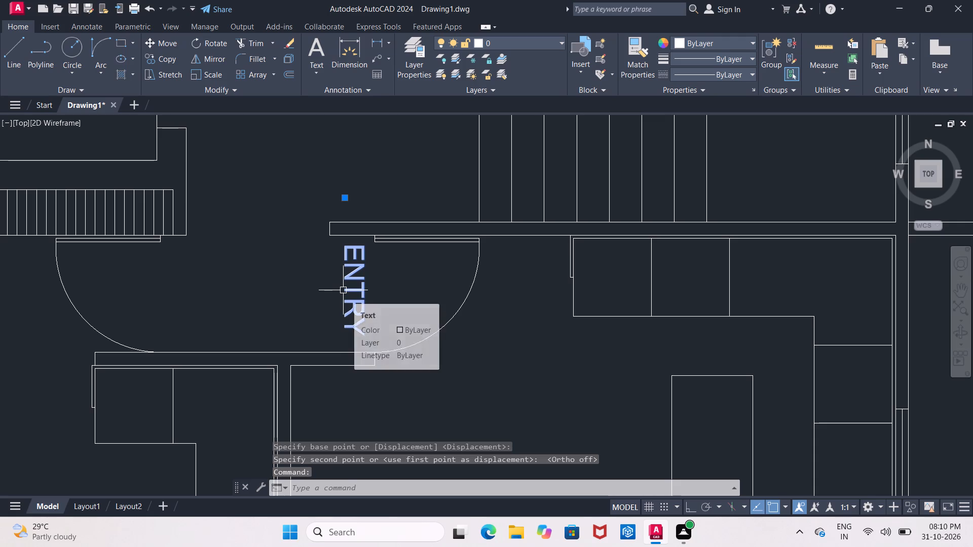
click(159, 57)
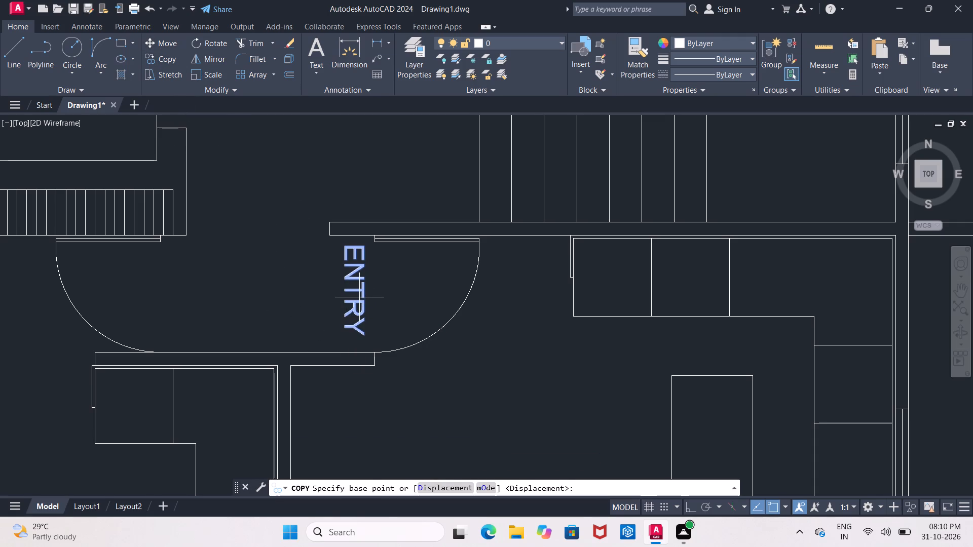
click(359, 297)
click(195, 302)
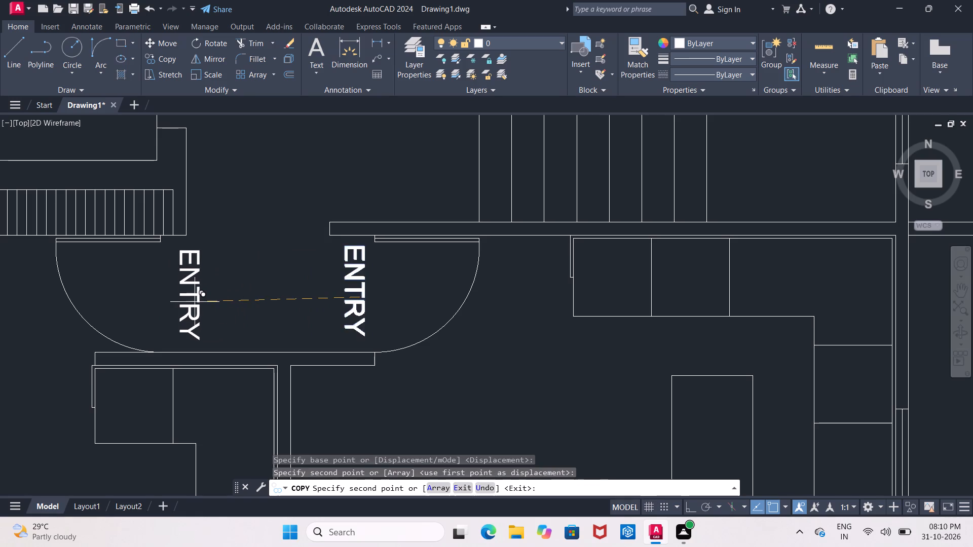
key(Escape)
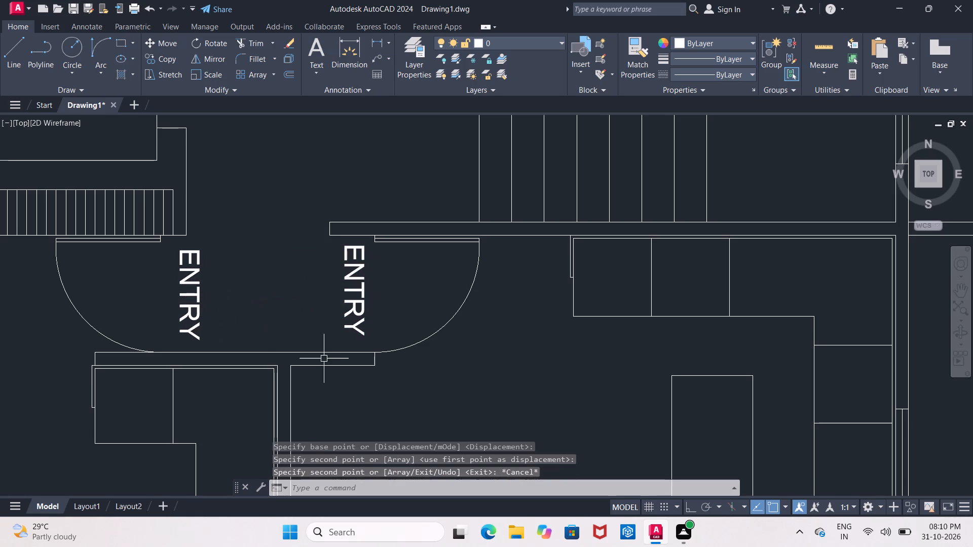
Rotate the copied ENTRY text by the left-hand door half a turn with Ortho on, so it reads upward.
click(186, 299)
drag(213, 293, 208, 300)
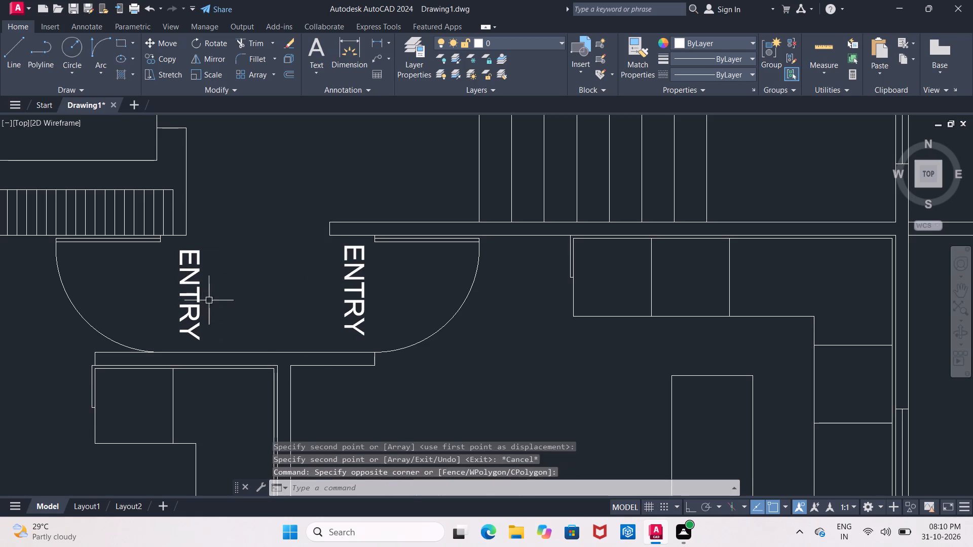
drag(208, 300, 207, 302)
click(193, 303)
click(195, 44)
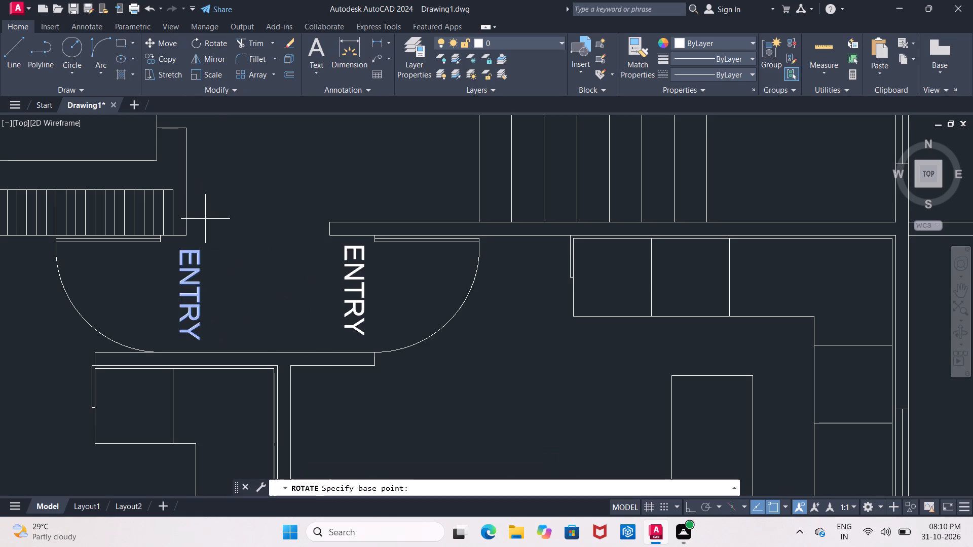
click(200, 251)
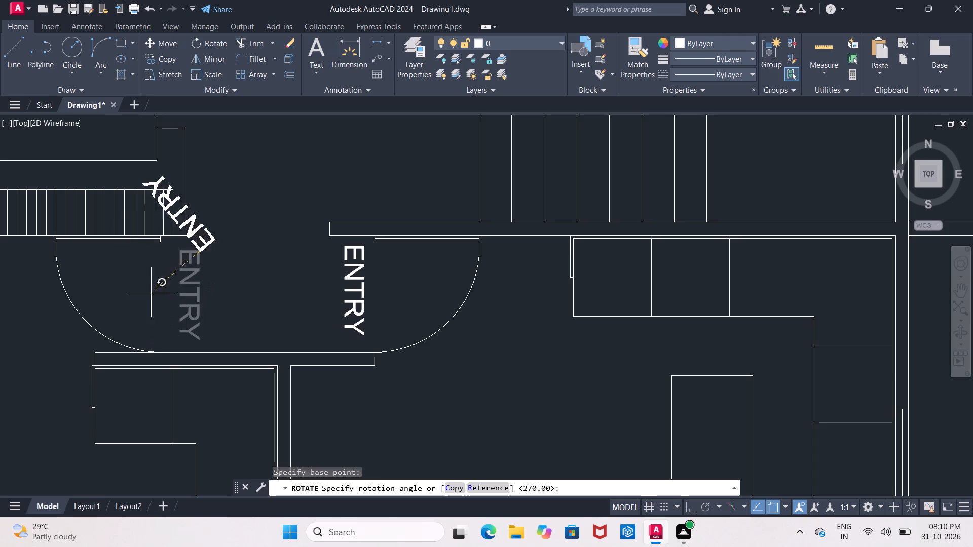
click(688, 509)
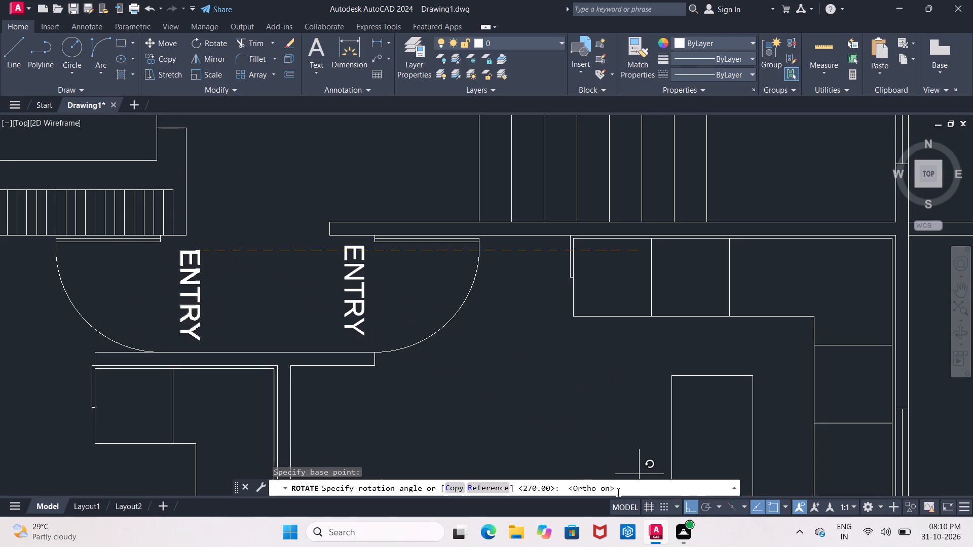
click(174, 266)
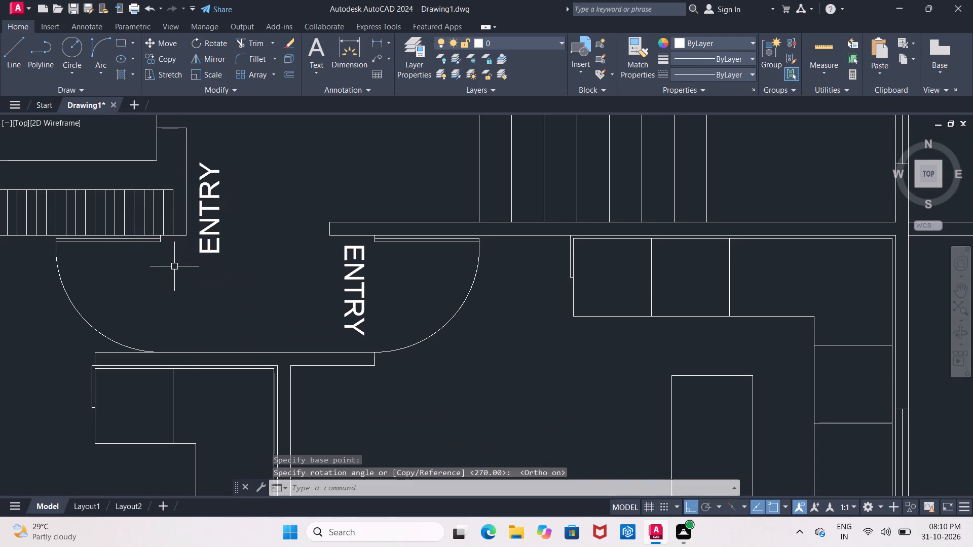
Move the upward-reading ENTRY text about 2'-0" down and about 1'-1" left, into the left-hand entrance door opening.
click(204, 249)
click(168, 45)
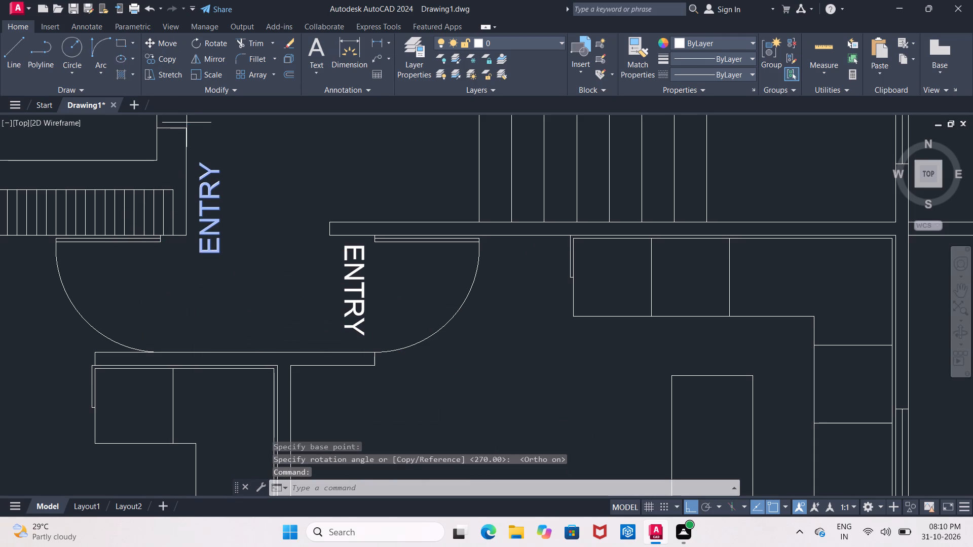
click(208, 191)
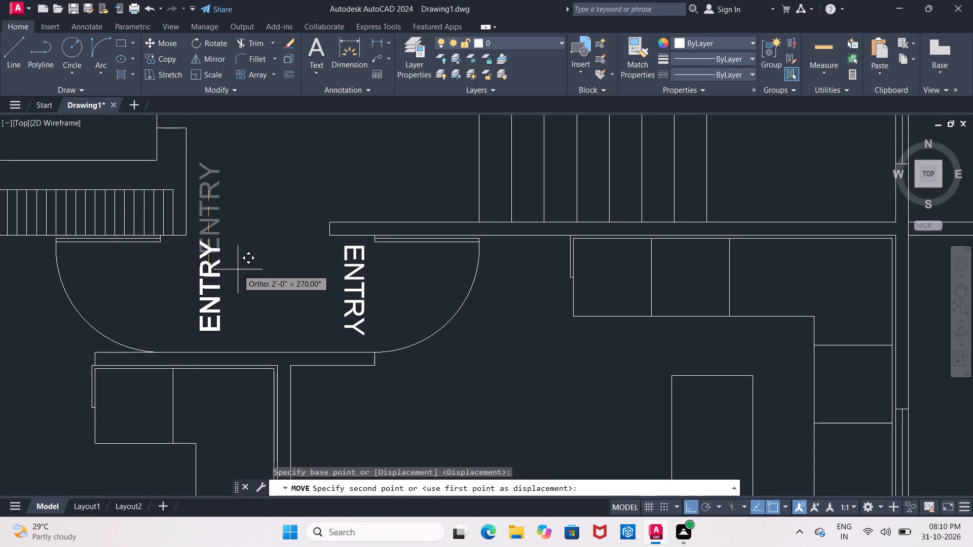
click(238, 269)
click(215, 276)
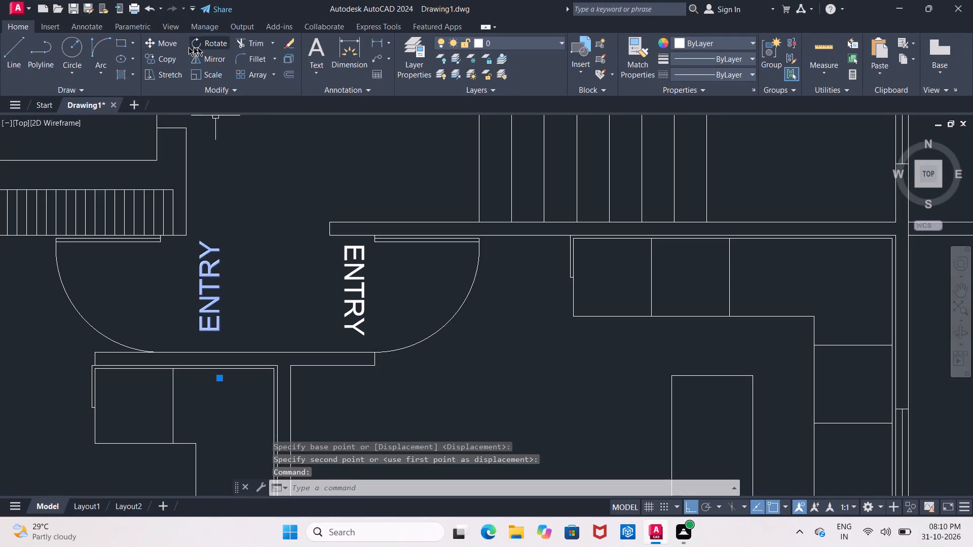
click(172, 49)
click(535, 319)
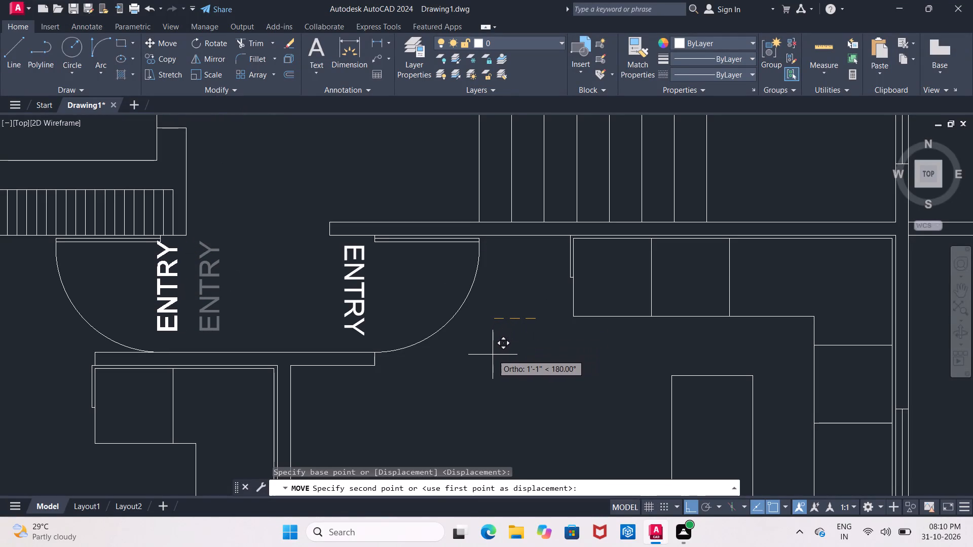
click(493, 355)
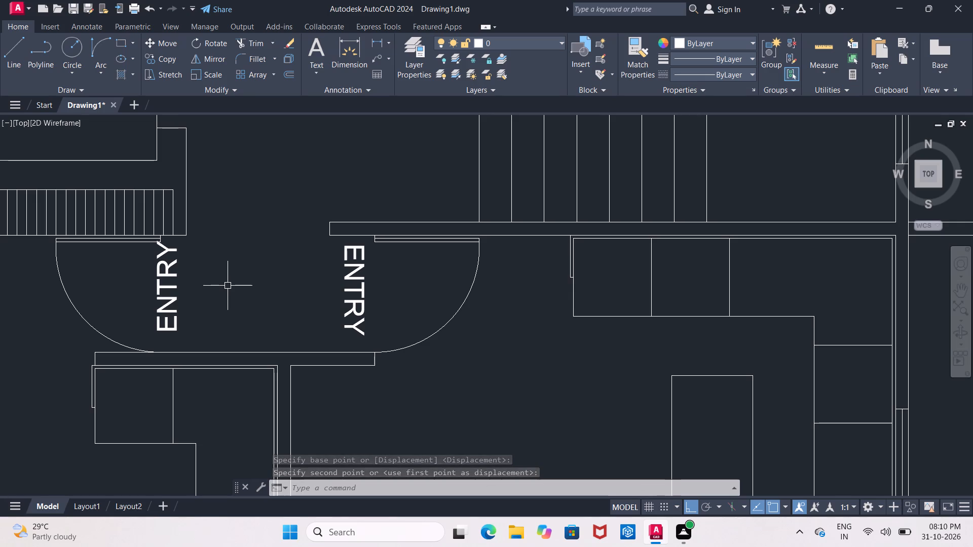
Copy the DRG HALL label with its 21'10.5"X10'5" size text into the lobby between the lift and the stairs, Ortho off.
middle_drag(228, 286, 230, 316)
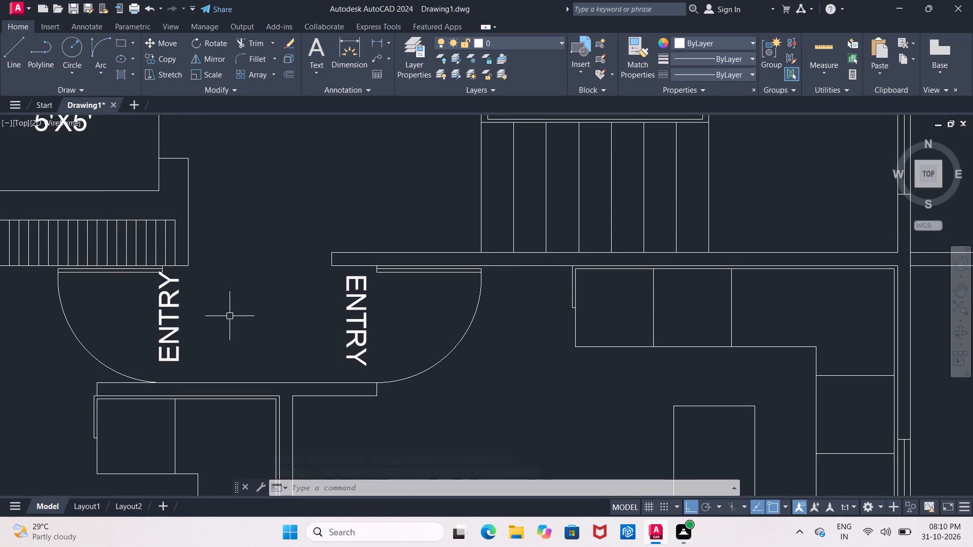
scroll(230, 316, down, 1)
middle_drag(233, 263, 229, 335)
scroll(229, 335, down, 1)
middle_drag(223, 294, 216, 330)
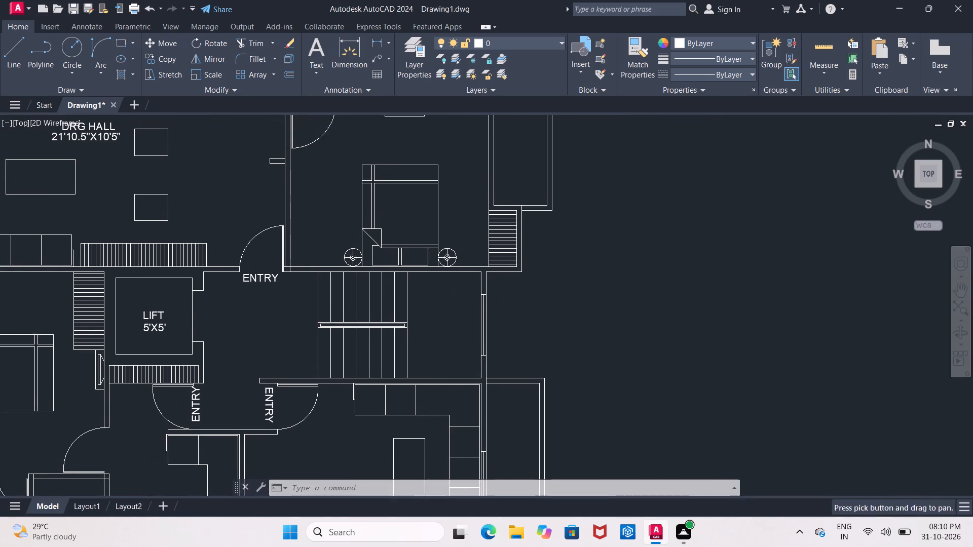
scroll(216, 328, down, 1)
scroll(180, 300, up, 2)
click(172, 338)
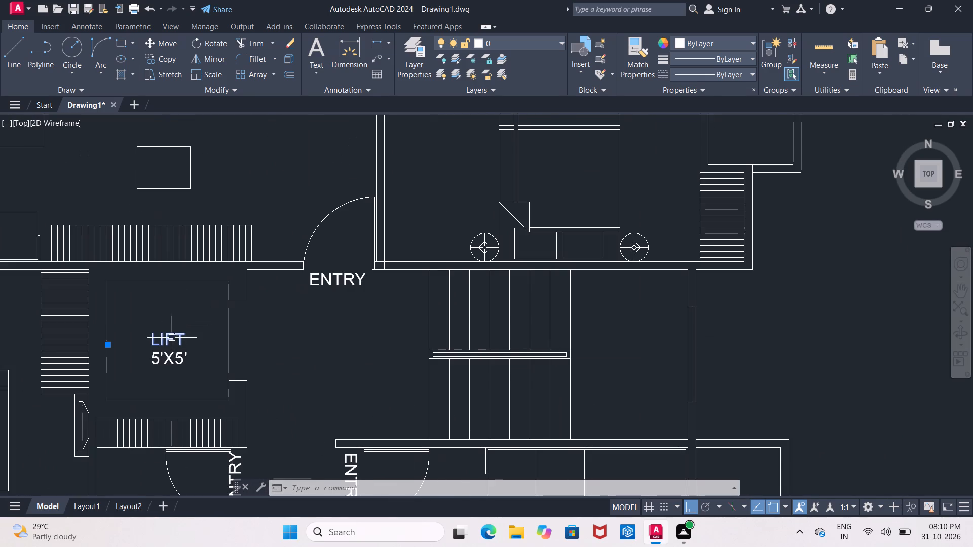
key(Escape)
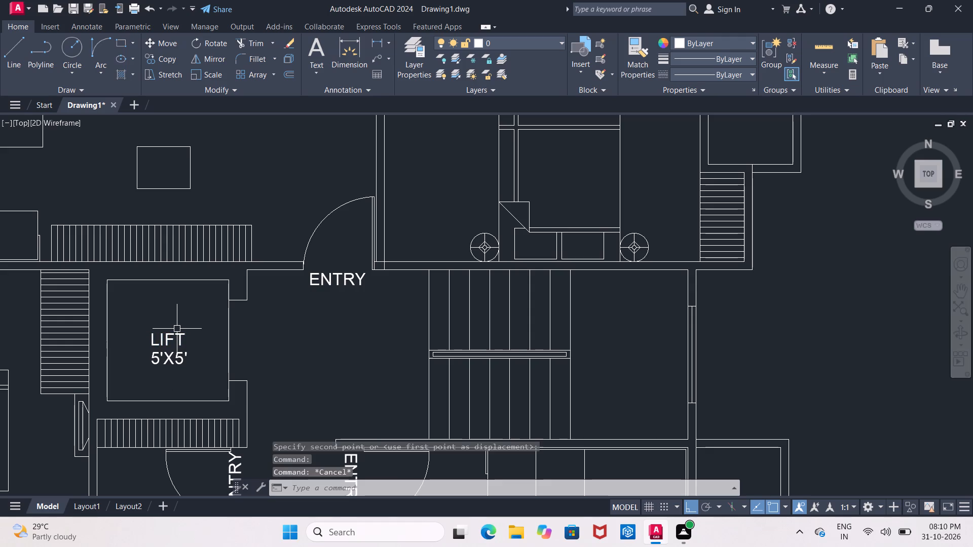
scroll(207, 297, down, 1)
middle_drag(116, 160, 122, 194)
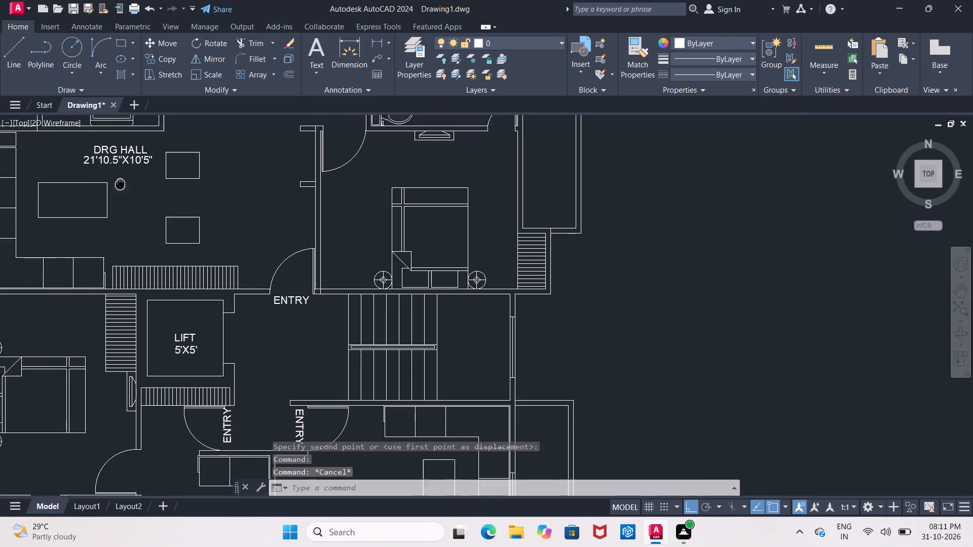
middle_drag(122, 194, 122, 201)
click(119, 176)
click(118, 187)
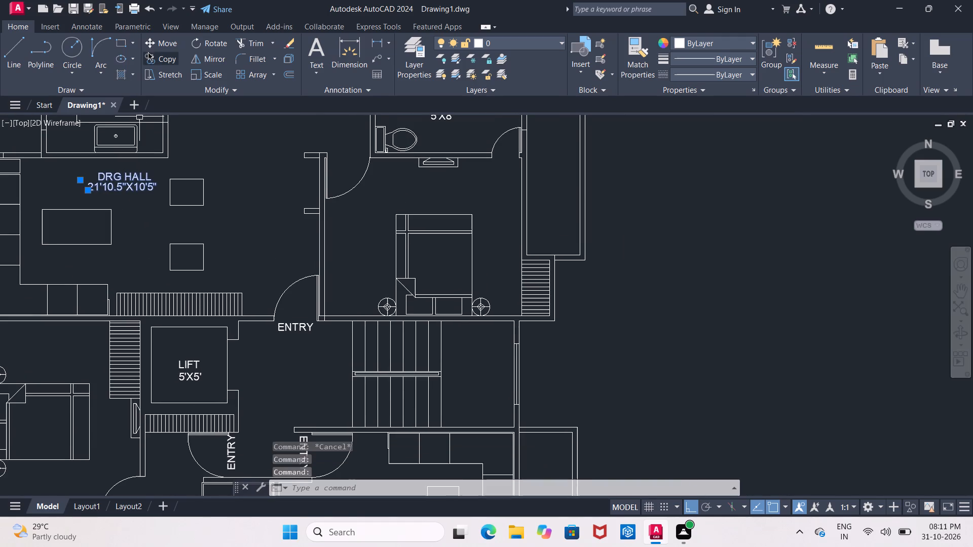
click(152, 57)
click(122, 181)
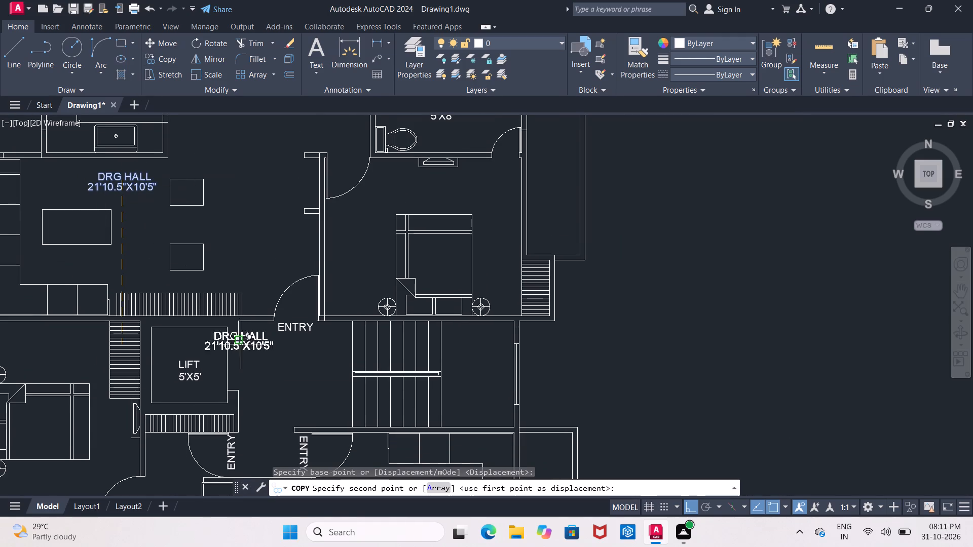
click(689, 503)
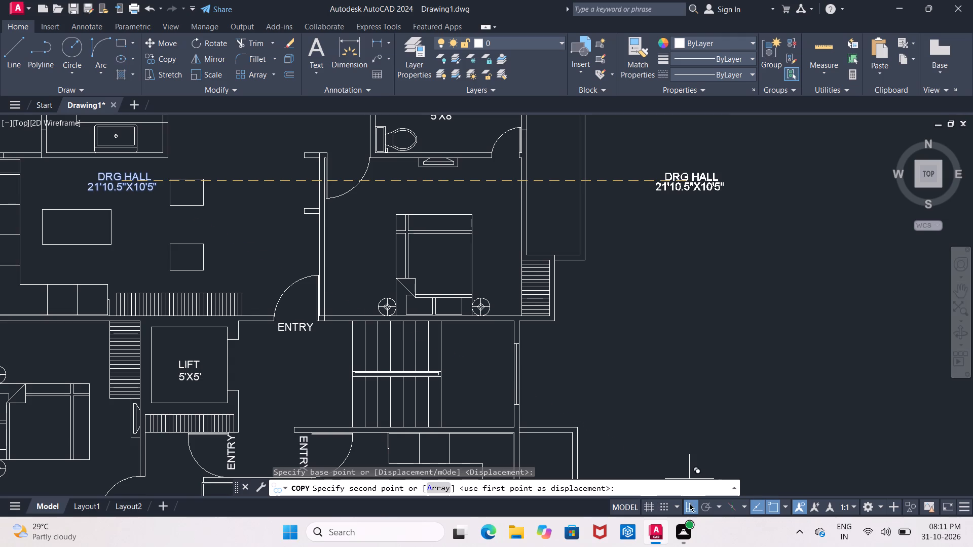
click(287, 369)
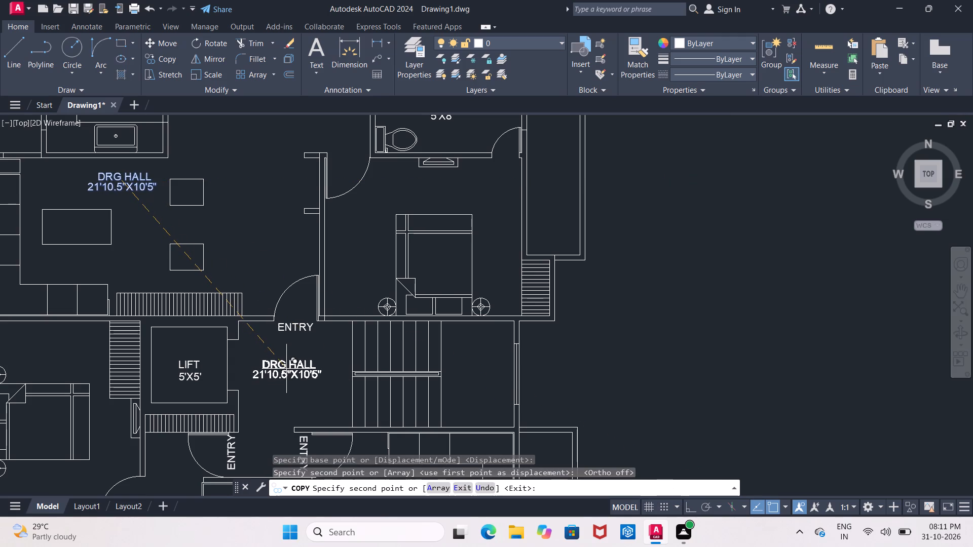
key(Escape)
Change the copied DRG HALL text between the lift and the stairs to LOBBY.
scroll(278, 372, up, 1)
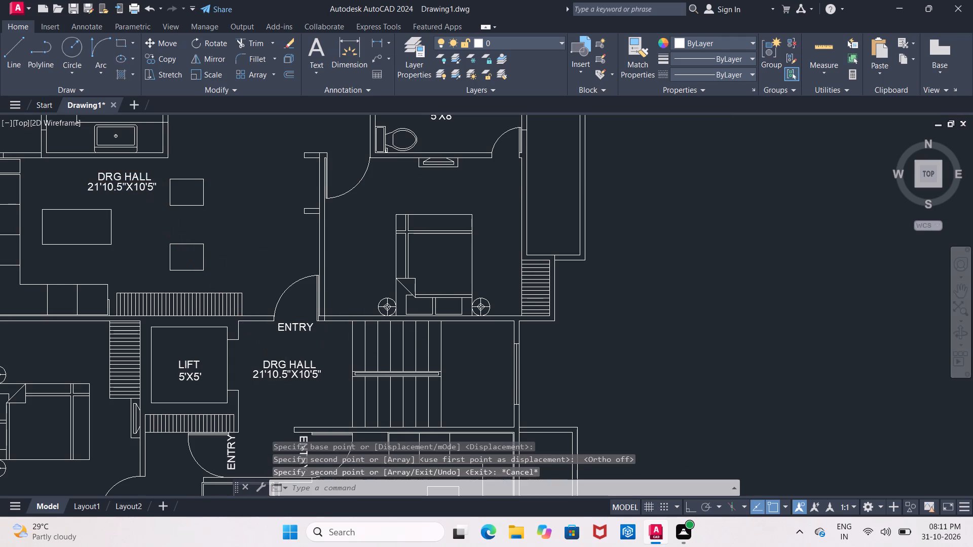
middle_drag(278, 372, 269, 306)
scroll(269, 294, up, 1)
click(269, 294)
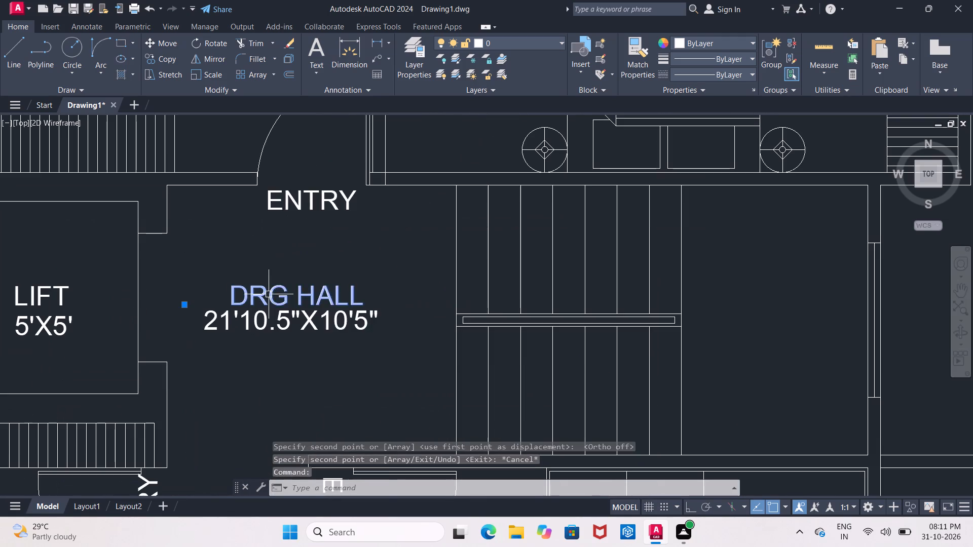
right_click(269, 294)
click(353, 219)
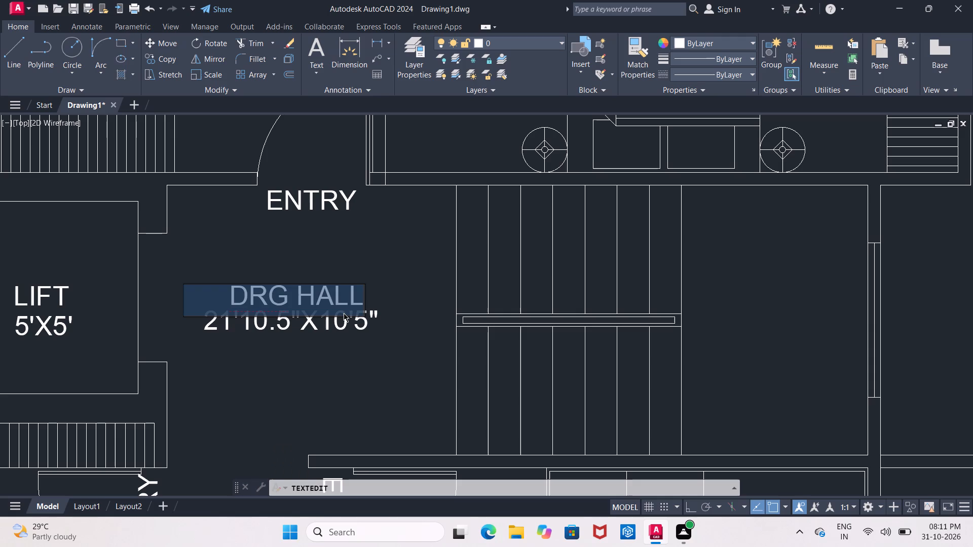
click(361, 304)
key(BackSpace)
key(BackSpace)
key(BackSpace)
key(BackSpace)
key(BackSpace)
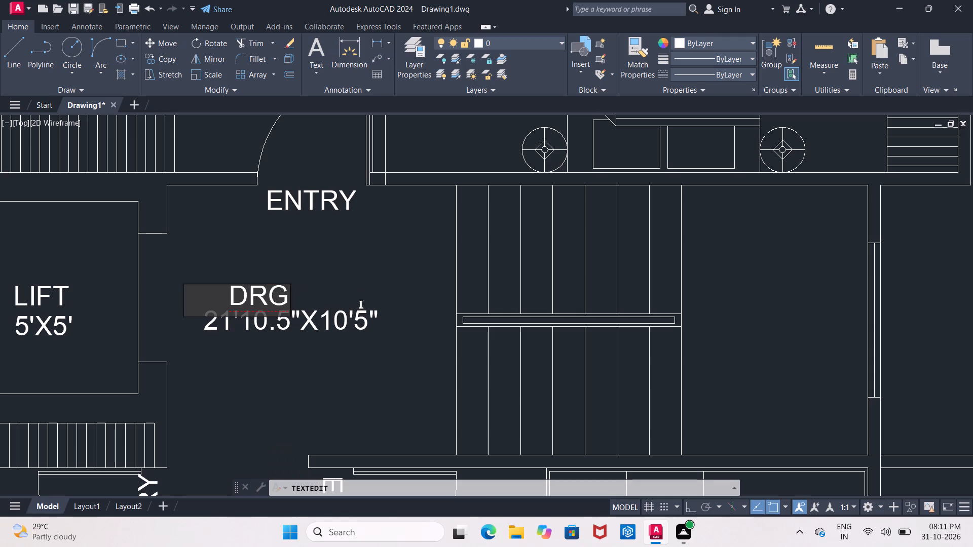
key(BackSpace)
key(BackSpace)
key(BackSpace)
text(LO)
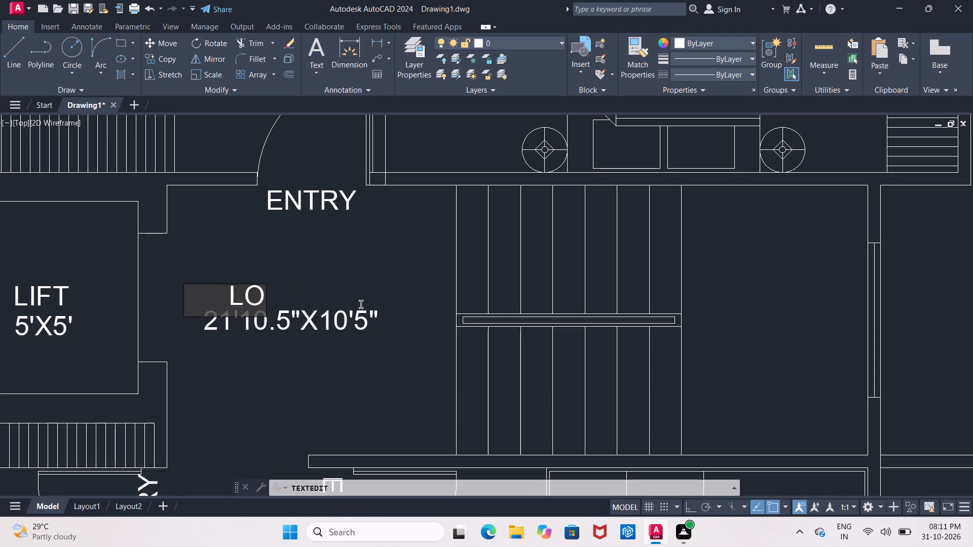
text(BB)
key(y)
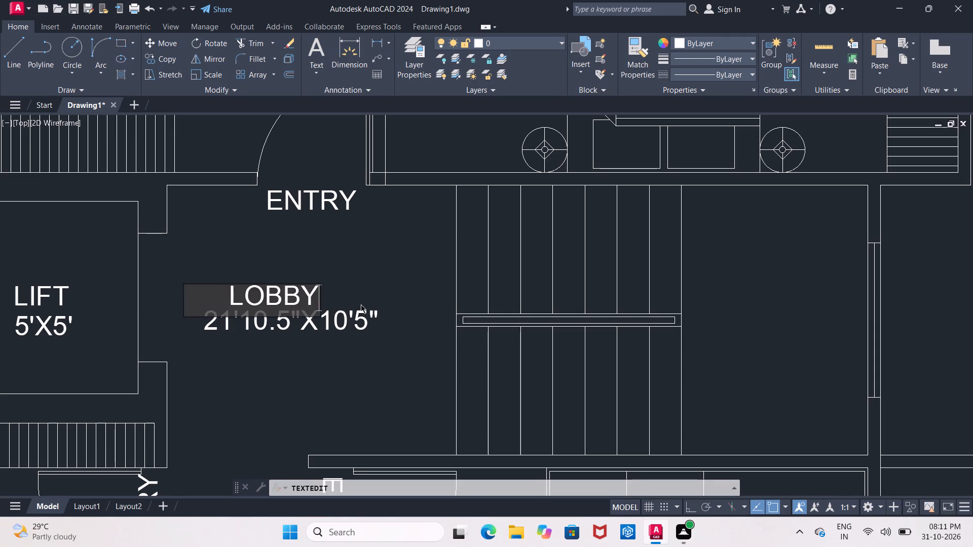
click(341, 370)
Change the 21'10.5"X10'5" size text beneath LOBBY to 7'6"X7'0".
click(359, 327)
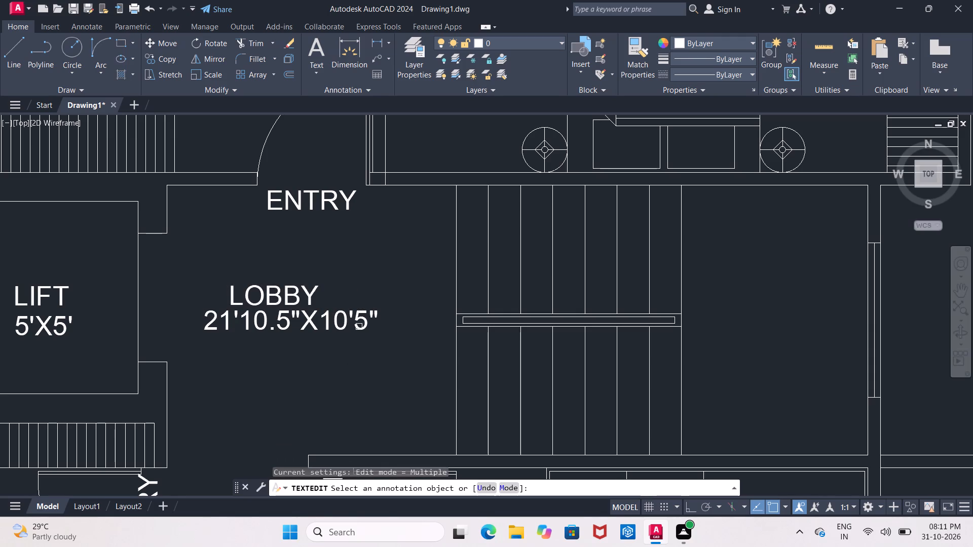
click(380, 322)
click(363, 327)
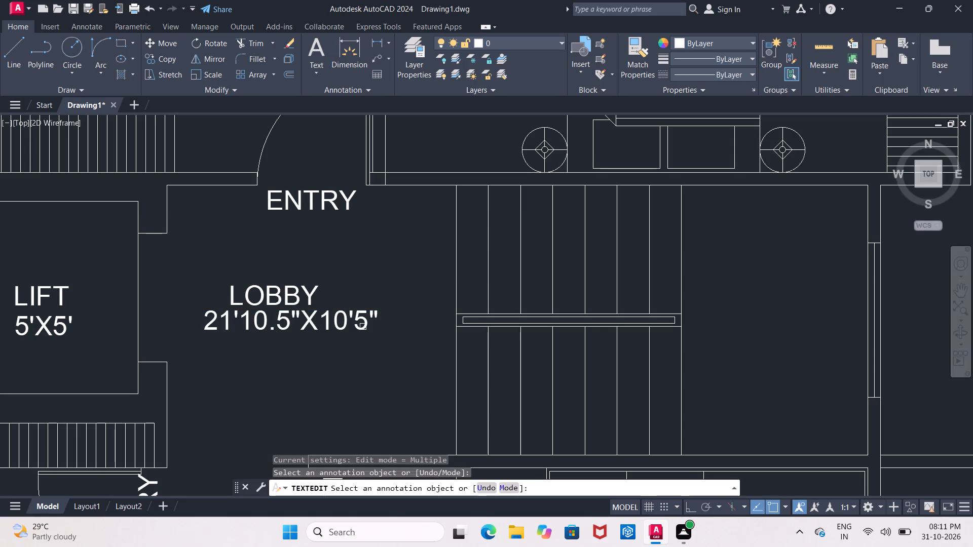
click(371, 326)
key(Right)
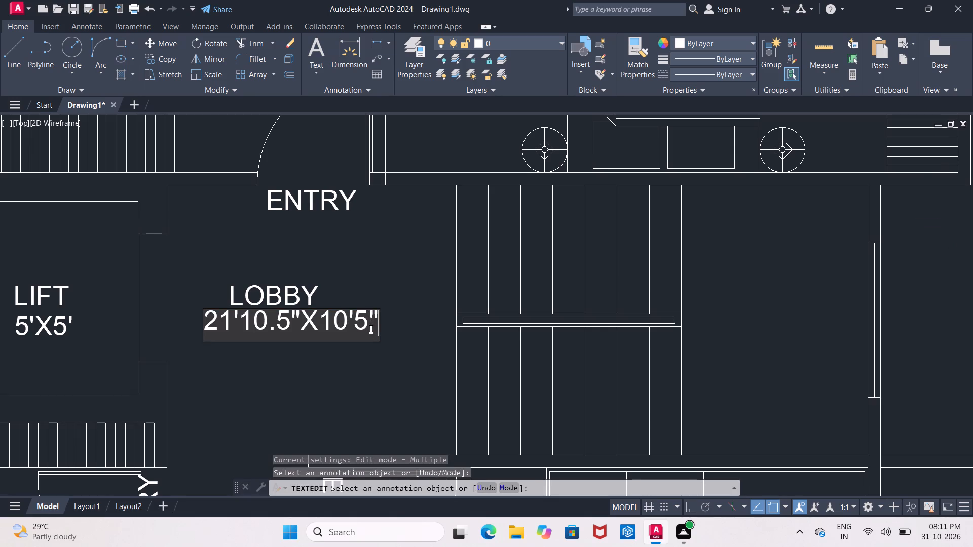
key(BackSpace)
key(BackSpace)
key(BackSpace)
key(BackSpace)
key(BackSpace)
key(BackSpace)
key(BackSpace)
key(BackSpace)
key(BackSpace)
key(BackSpace)
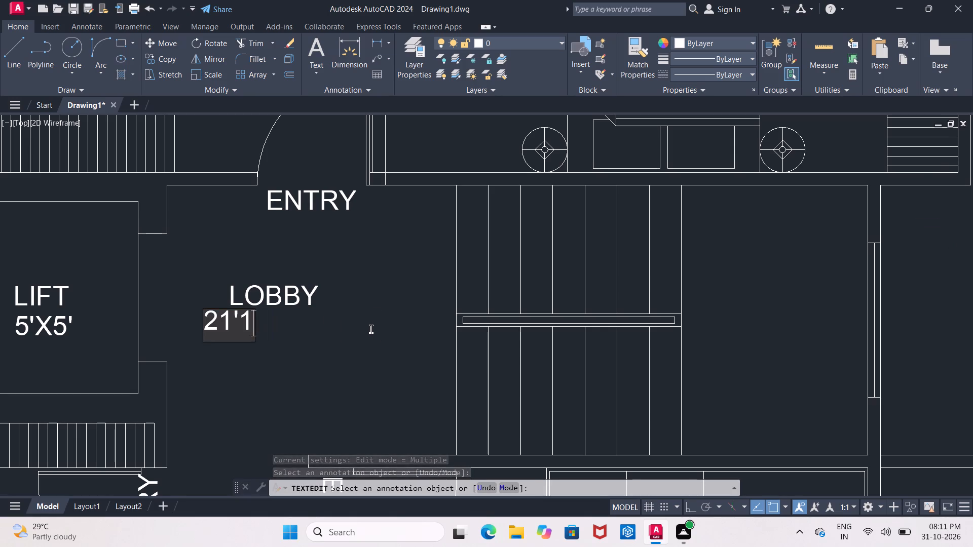
key(BackSpace)
key(BackSpace)
key(BackSpace)
key(BackSpace)
text(7'6")
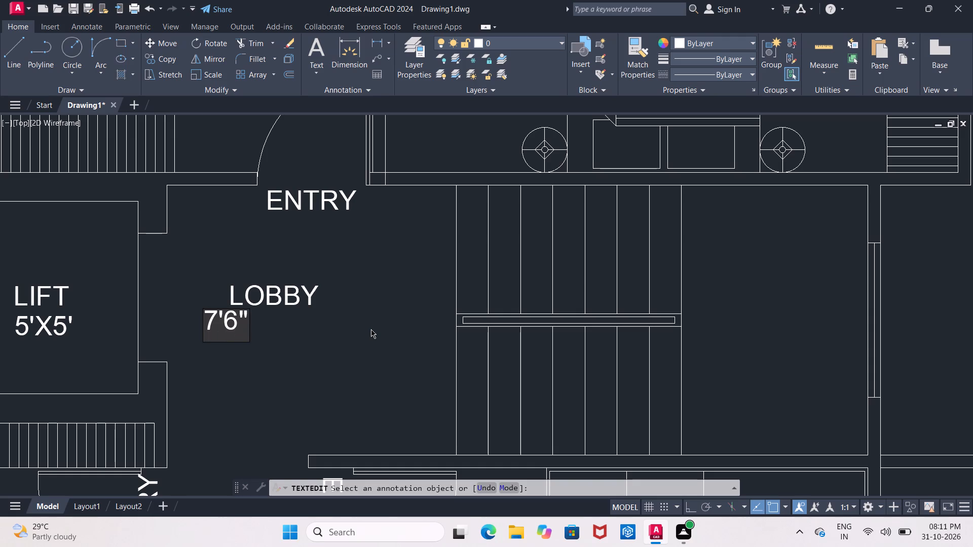
key(x)
text(7')
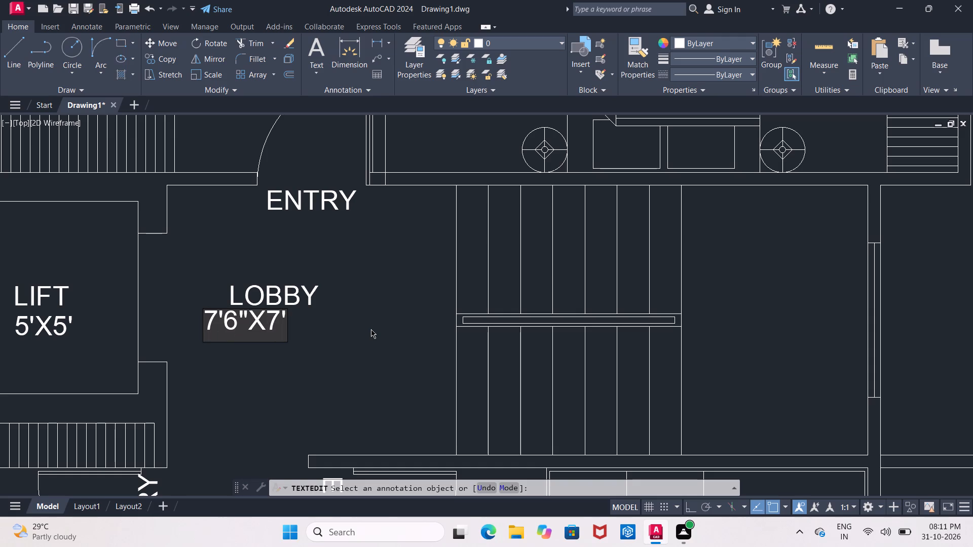
text(0")
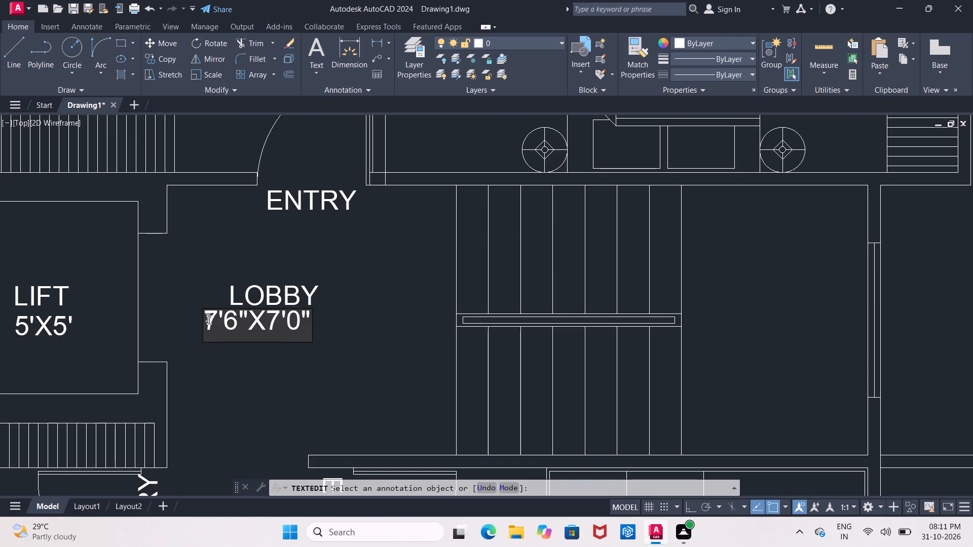
Insert two leading spaces before 7'6"X7'0" to centre the size text beneath LOBBY.
click(209, 320)
key(space)
key(space)
key(space)
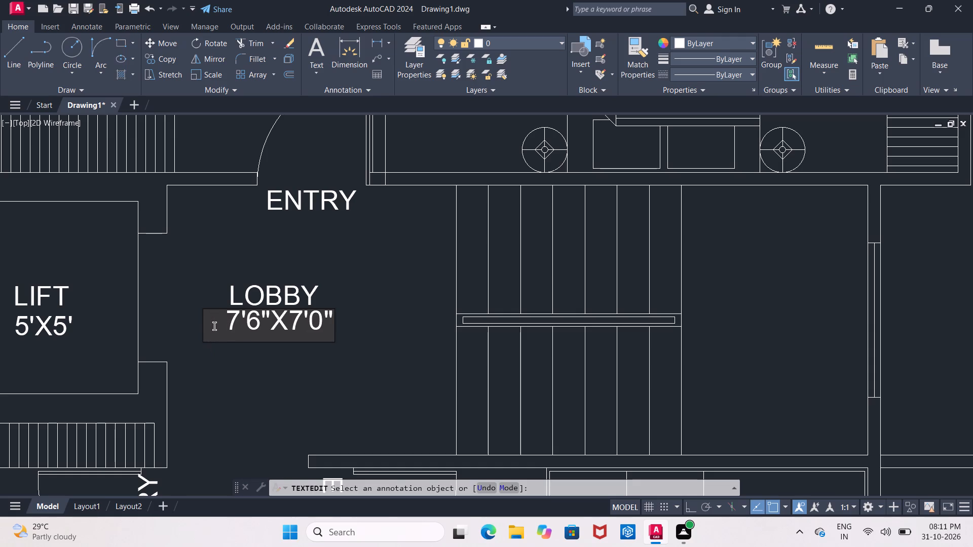
key(BackSpace)
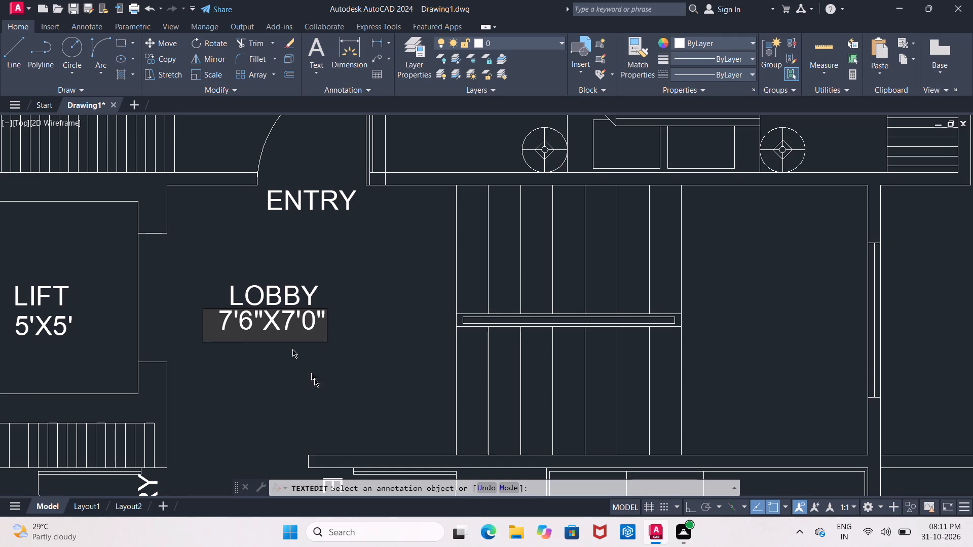
click(319, 393)
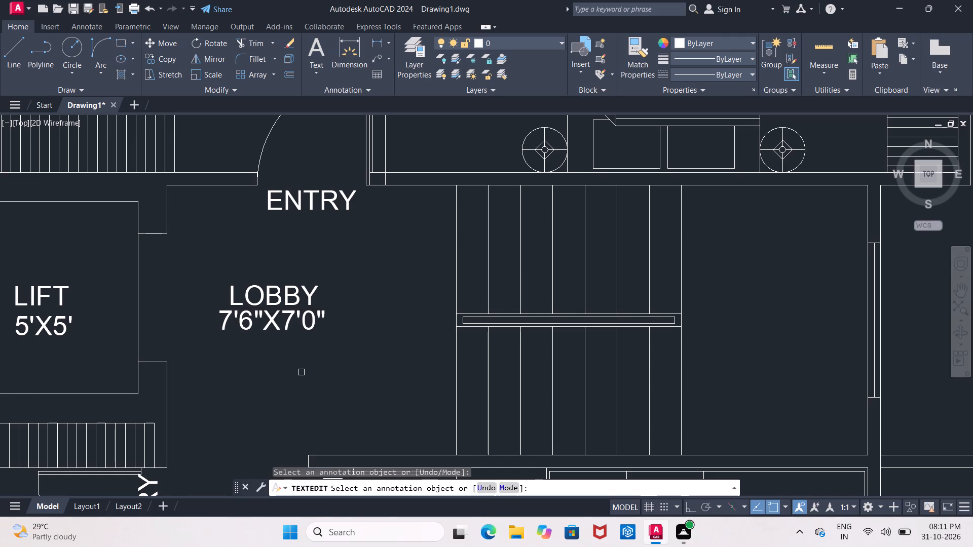
key(Escape)
key(Escape)
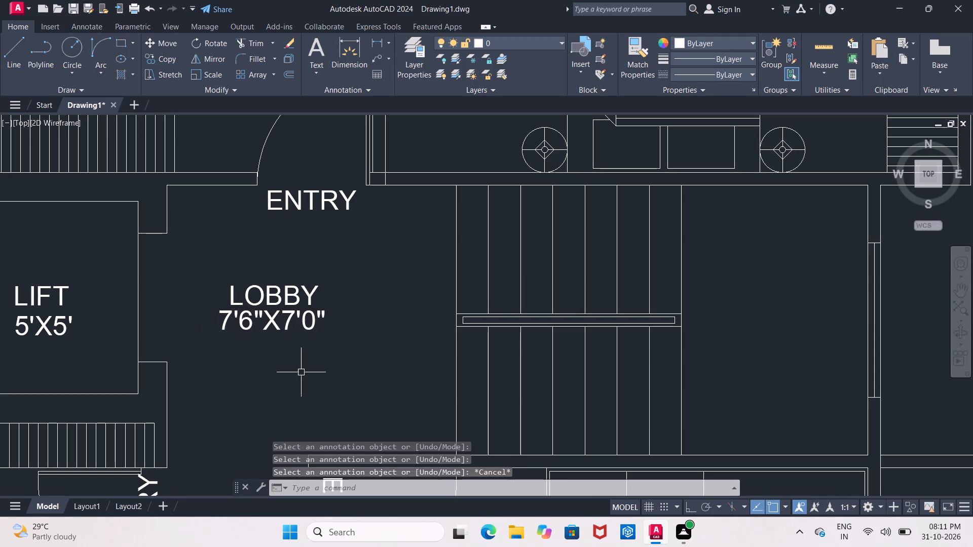
Move the LOBBY text with its 7'6"X7'0" size text a little toward the stairs.
click(196, 274)
click(339, 339)
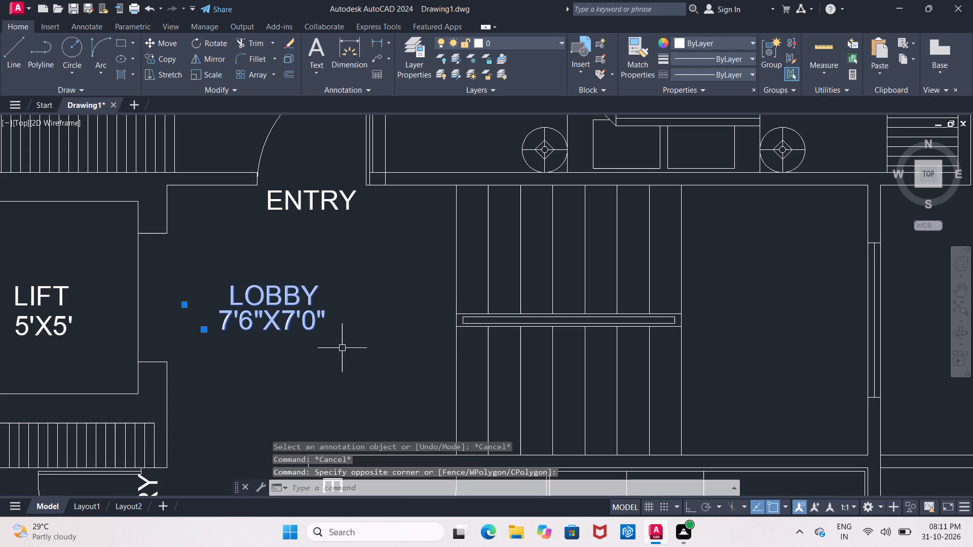
middle_drag(342, 348, 246, 273)
click(166, 45)
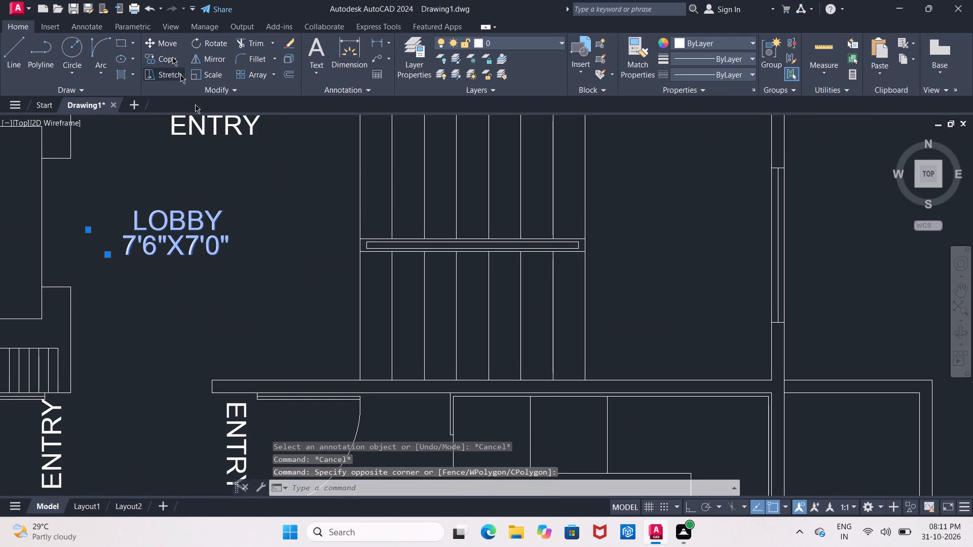
click(635, 232)
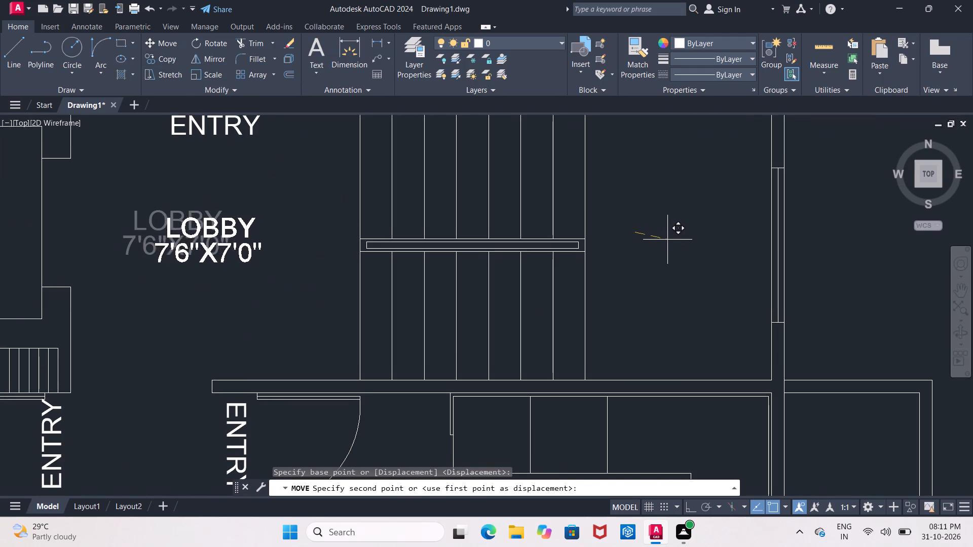
click(673, 233)
Move the LOBBY and 7'6"X7'0" texts together slightly back toward the lift and slightly down.
scroll(669, 233, down, 3)
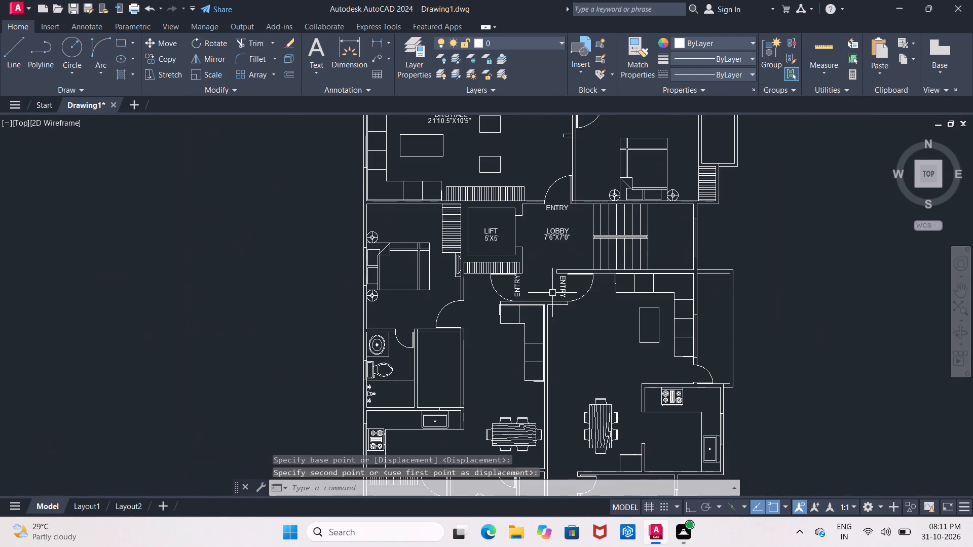
middle_drag(574, 251, 426, 269)
middle_drag(397, 272, 347, 281)
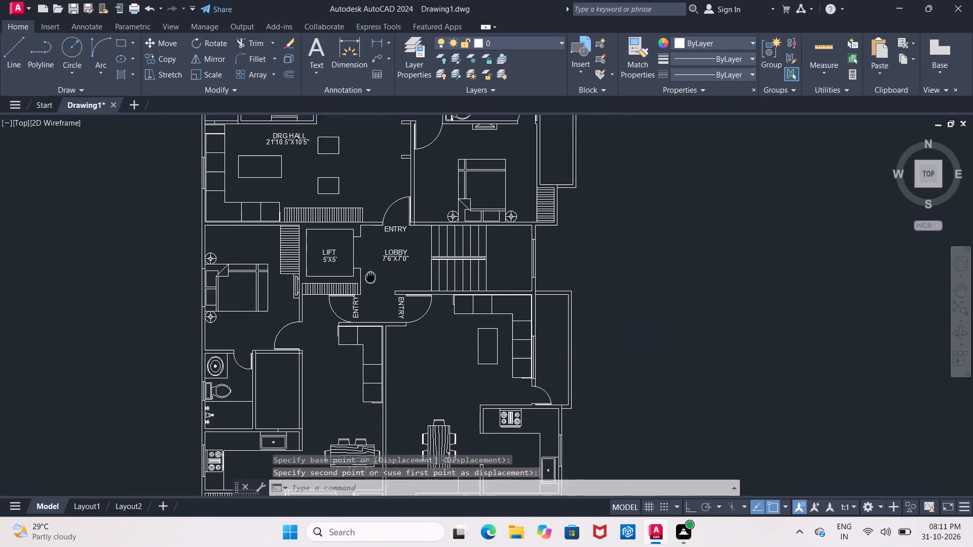
middle_drag(347, 281, 316, 285)
scroll(316, 284, up, 1)
click(307, 242)
click(362, 274)
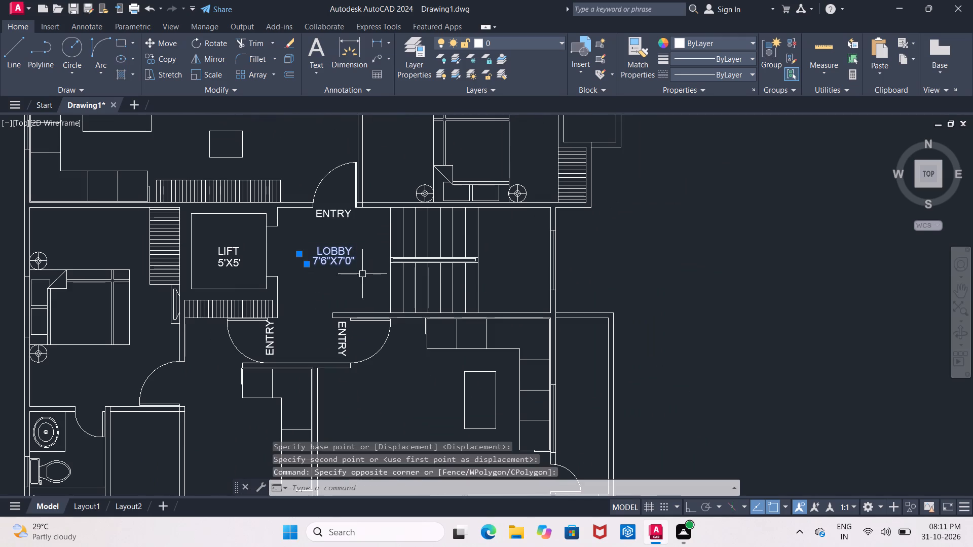
click(168, 50)
click(168, 47)
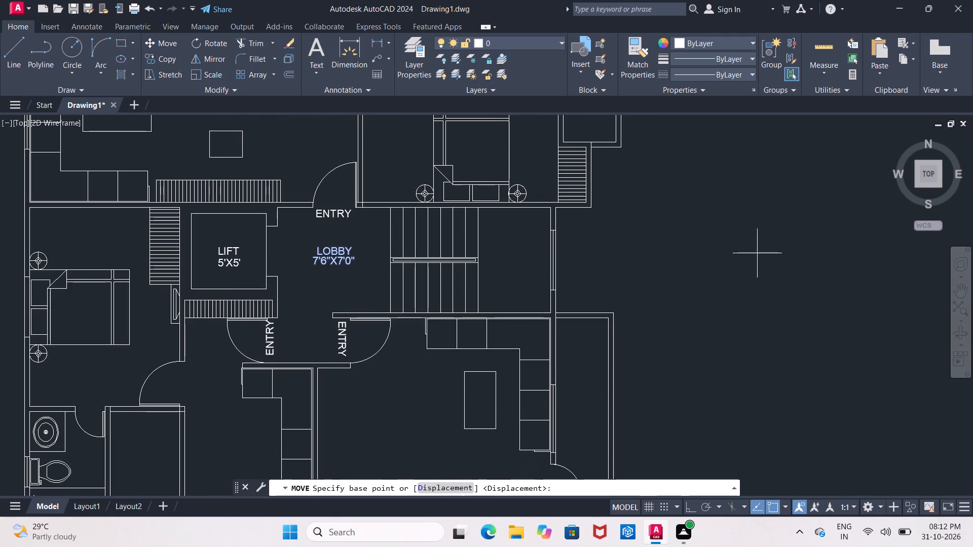
click(805, 257)
click(796, 262)
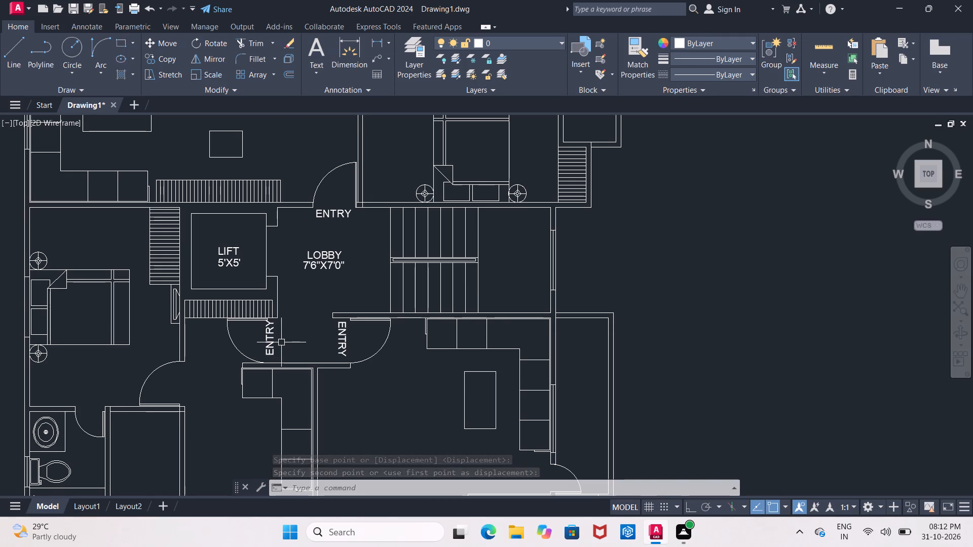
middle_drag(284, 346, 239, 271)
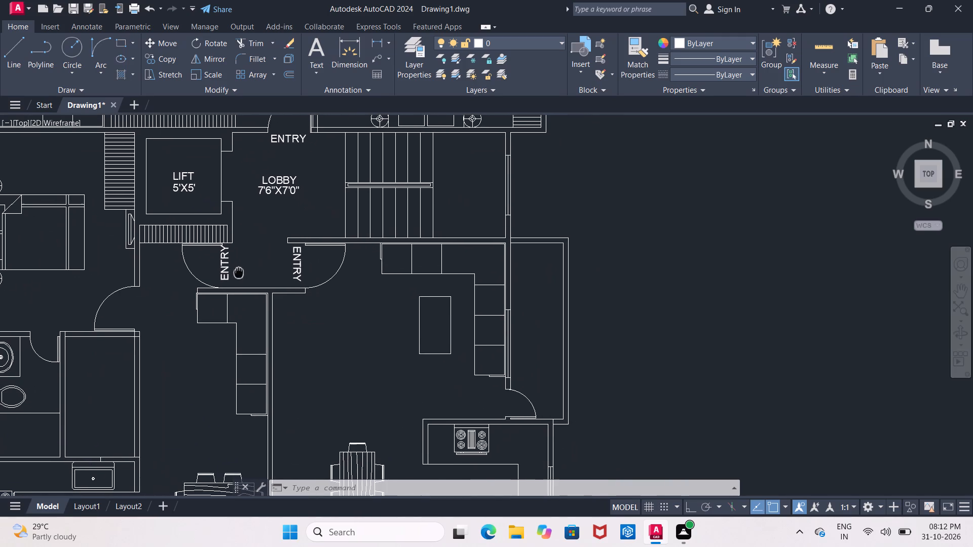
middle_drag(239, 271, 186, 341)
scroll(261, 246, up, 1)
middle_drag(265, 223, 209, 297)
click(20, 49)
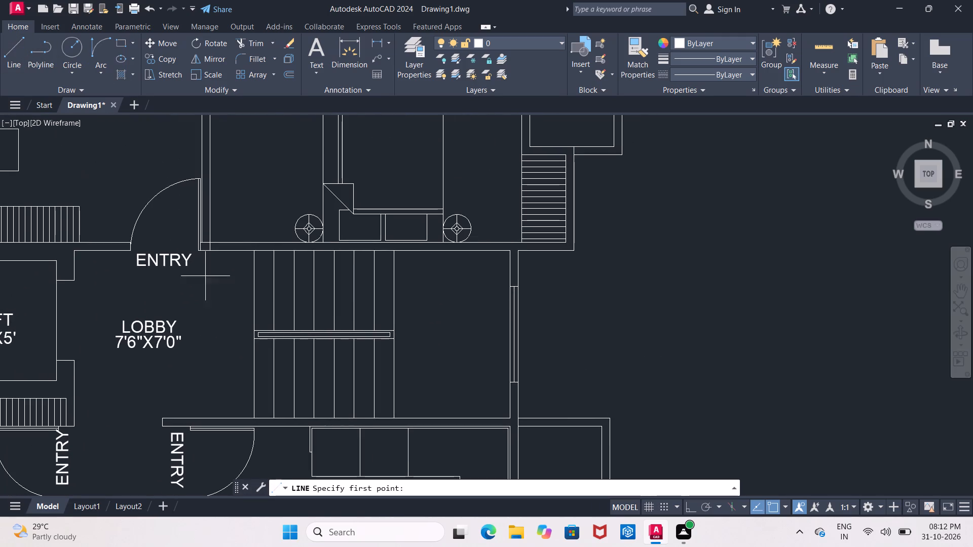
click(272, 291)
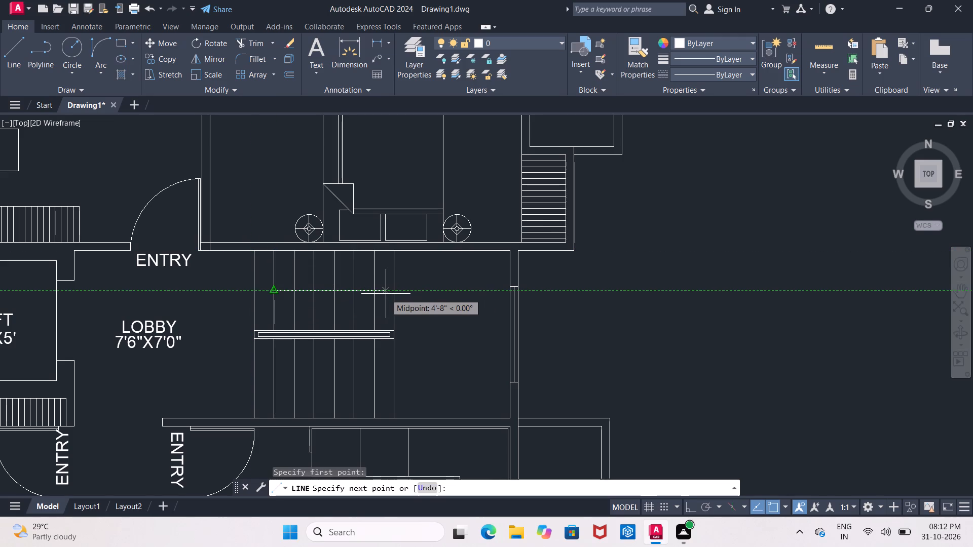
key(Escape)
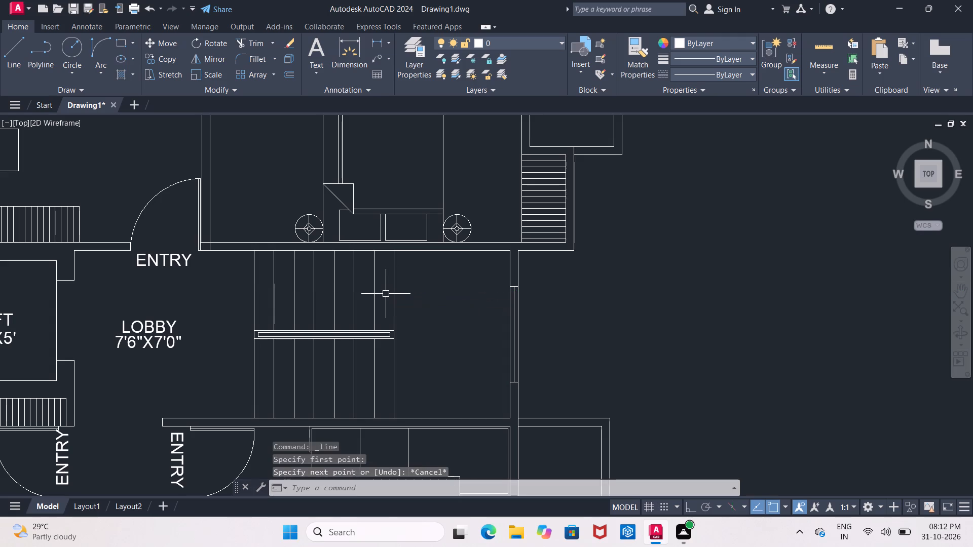
Draw a horizontal multileader without text across the upper stair flight, arrowhead at the second tread line's midpoint, landing at the last tread line.
click(387, 62)
click(396, 81)
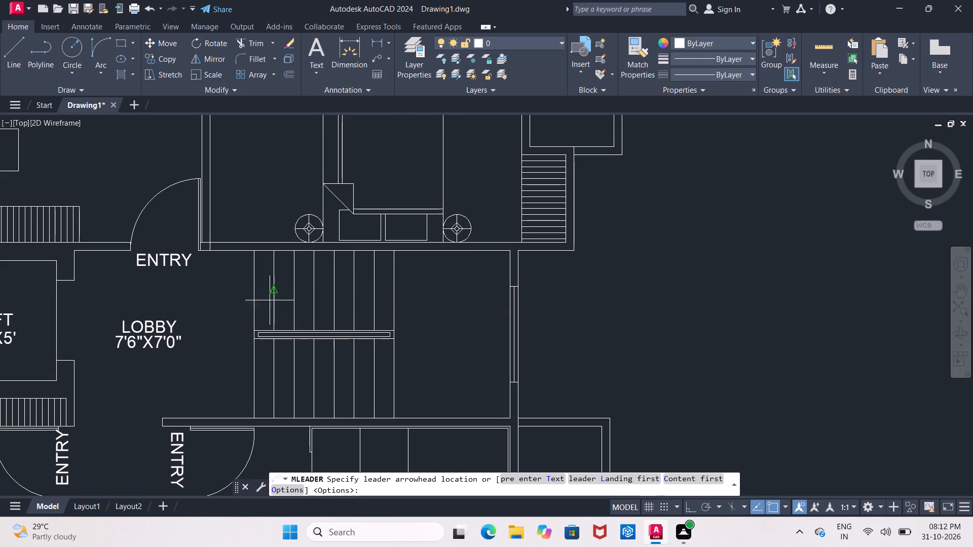
click(273, 294)
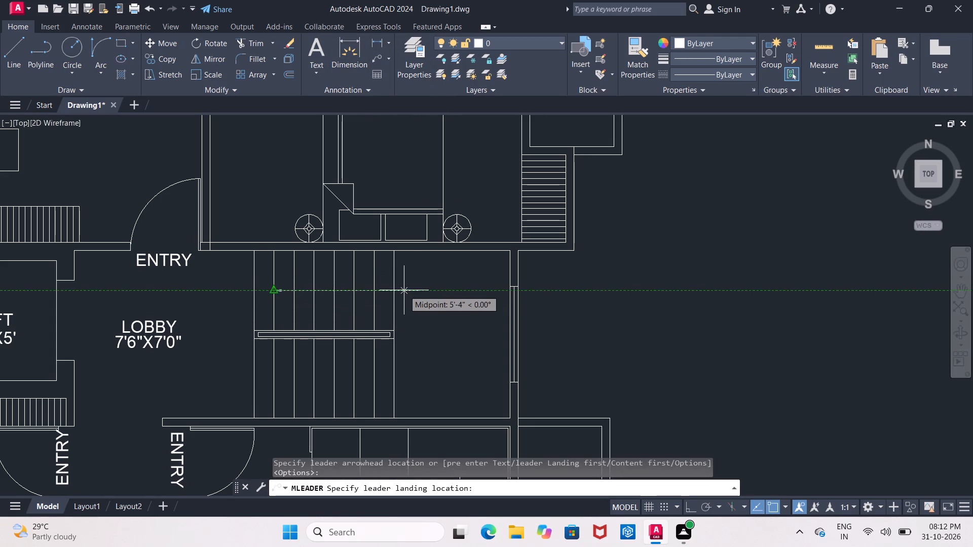
click(397, 292)
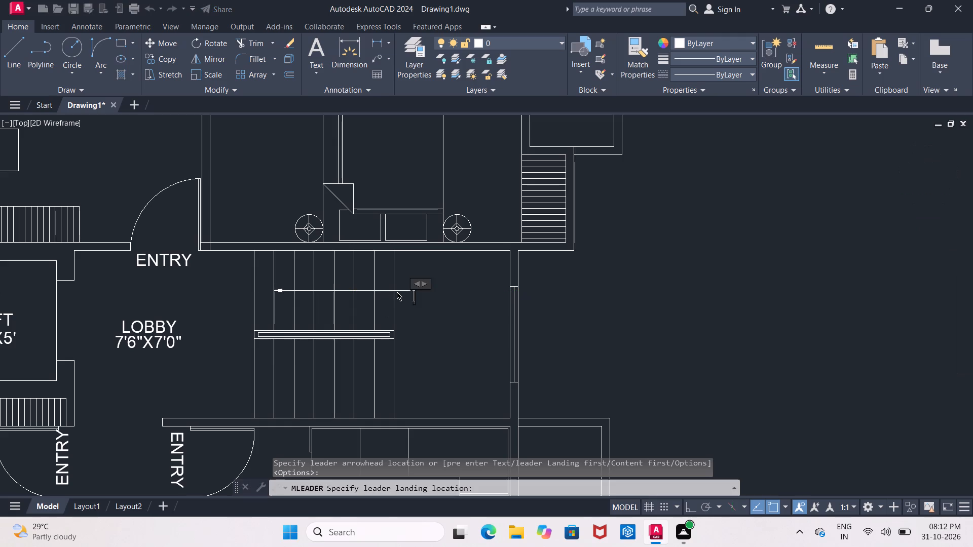
key(Escape)
Rotate the stair leader 180° about its tail end, so the arrowhead points away from the lobby.
scroll(338, 291, up, 1)
click(338, 291)
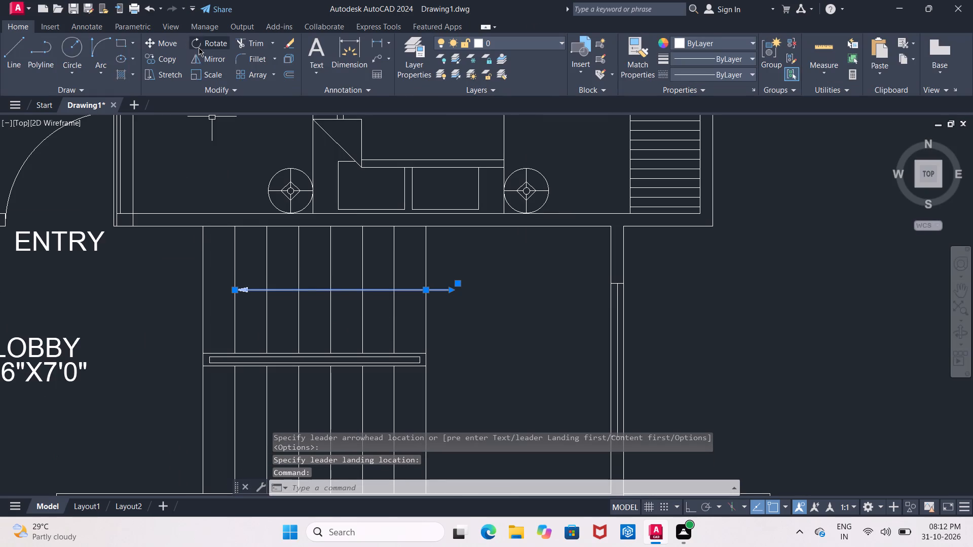
click(199, 46)
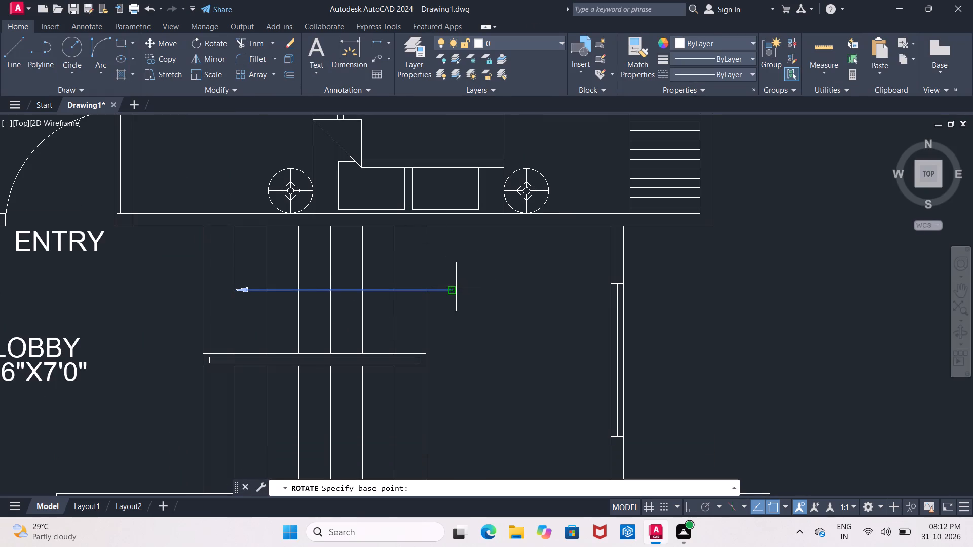
click(454, 289)
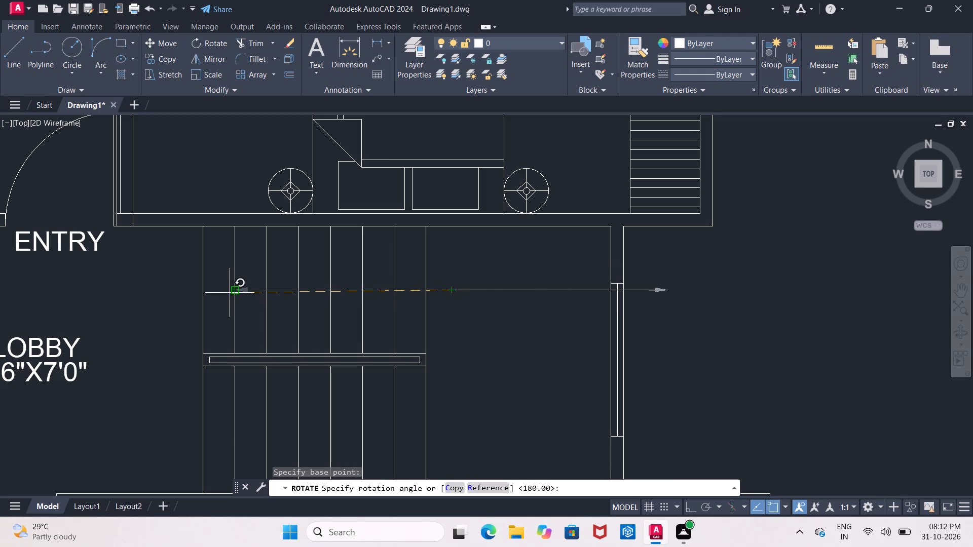
click(237, 289)
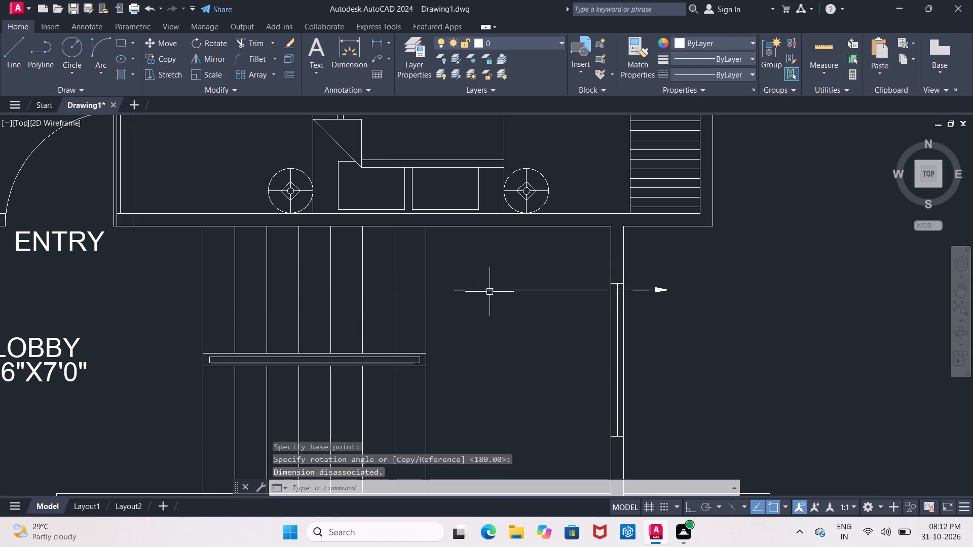
Move the rotated leader back across the upper stair flight, placing its arrow tip on the sixth tread line from the lobby.
click(488, 291)
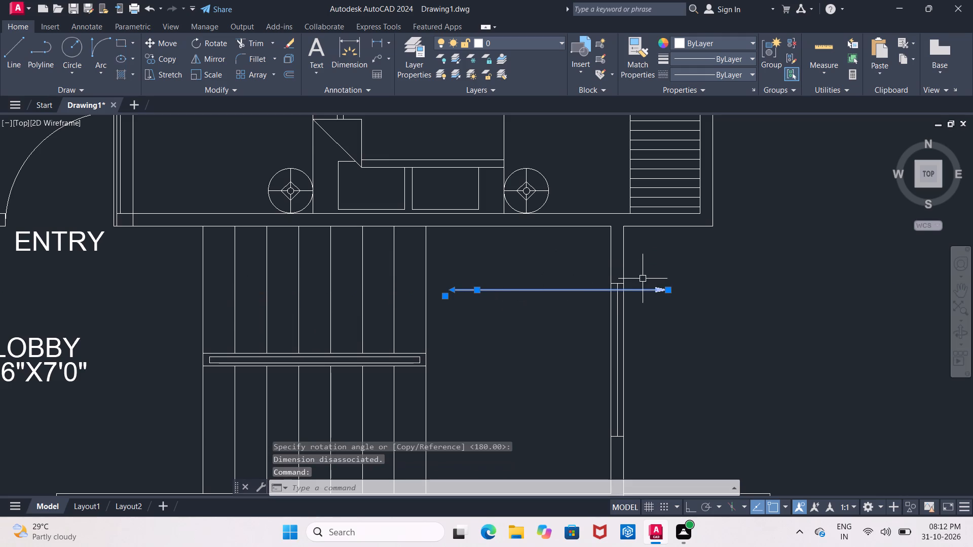
click(158, 44)
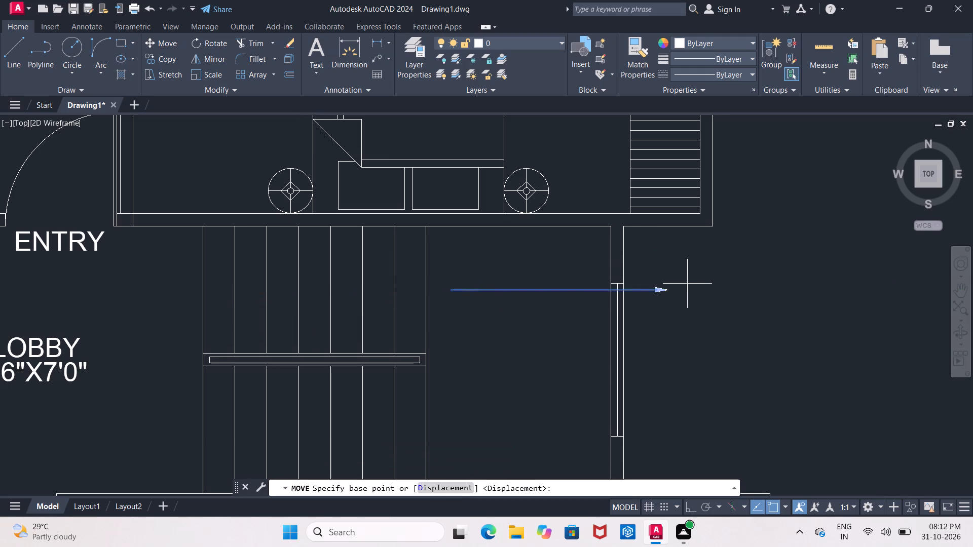
click(668, 292)
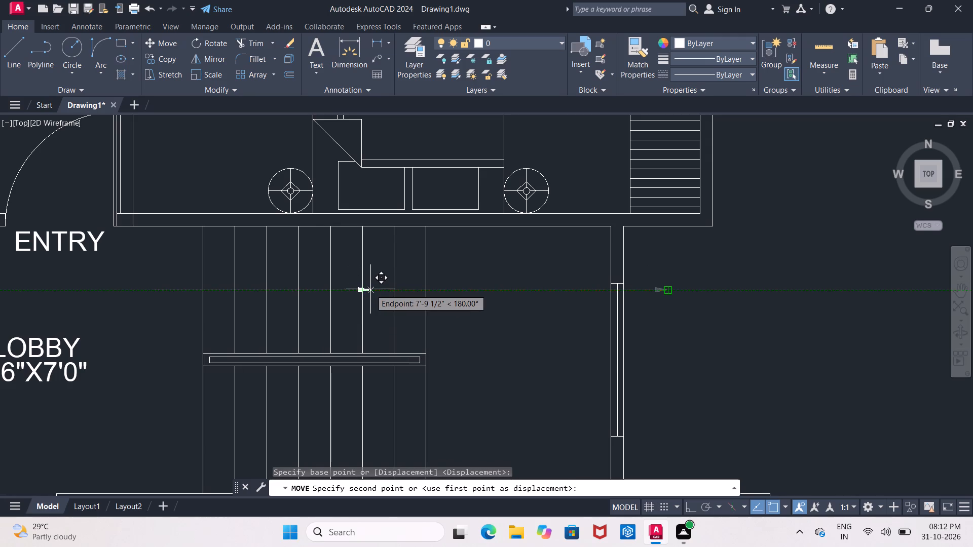
click(361, 289)
middle_drag(341, 295, 342, 238)
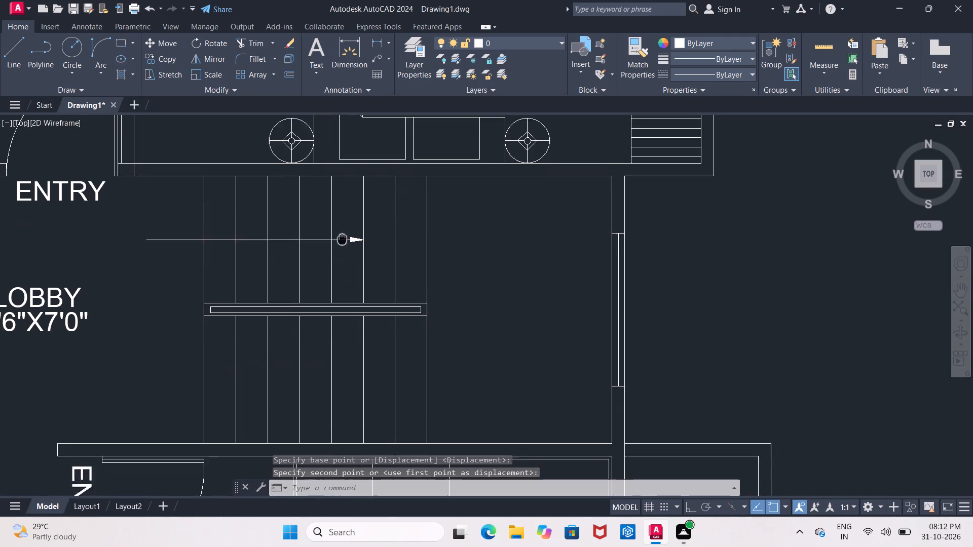
Copy the upper stair arrow straight down to the lower flight, placing its tip on the same sixth tread line from the lobby.
middle_drag(342, 238, 342, 228)
click(342, 222)
click(170, 55)
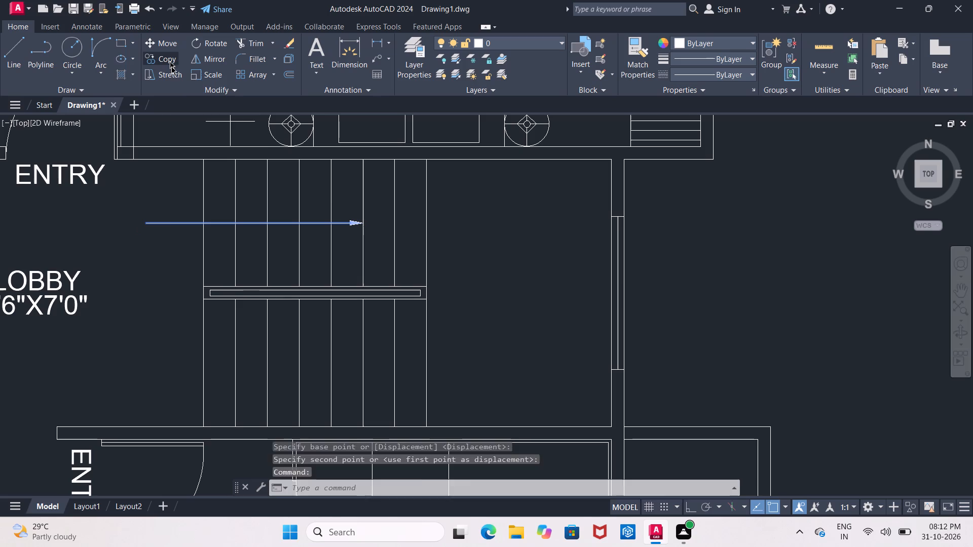
click(361, 221)
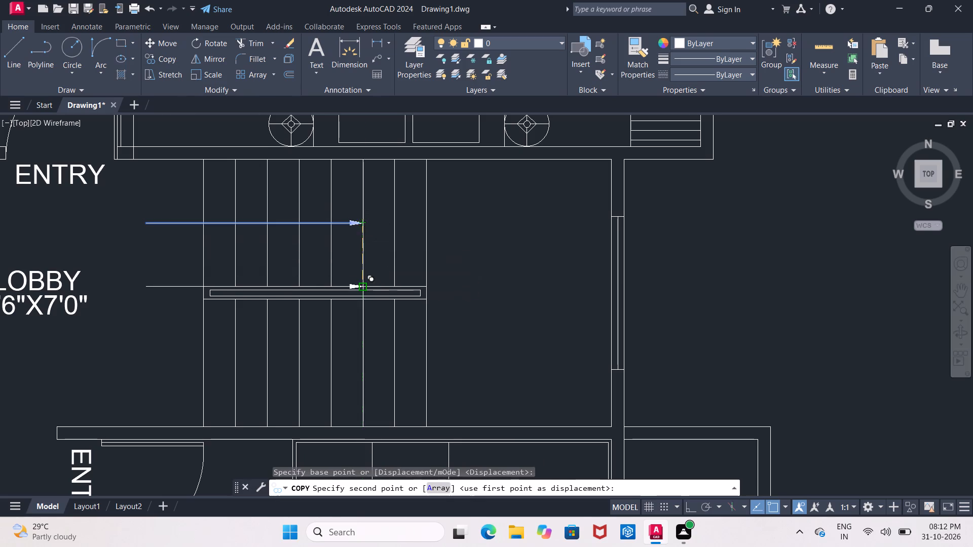
click(362, 362)
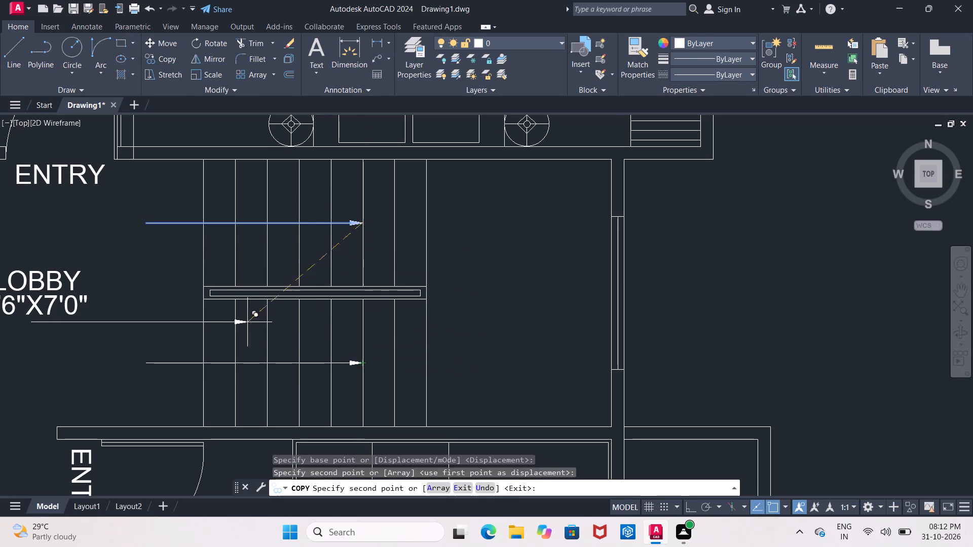
key(Escape)
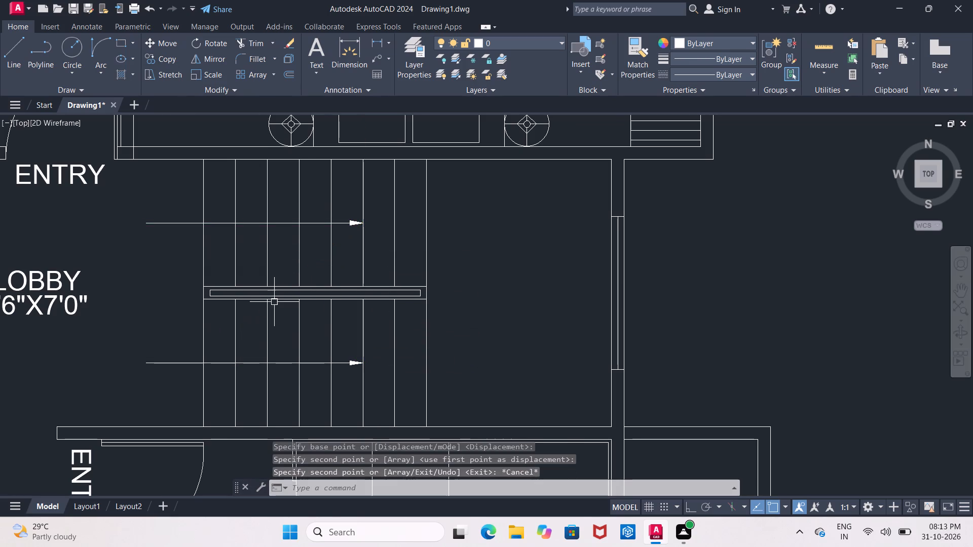
Shorten both stair arrows' tails by stretching their landing points onto the first tread line beside the lobby.
scroll(176, 264, down, 2)
middle_drag(152, 285, 207, 307)
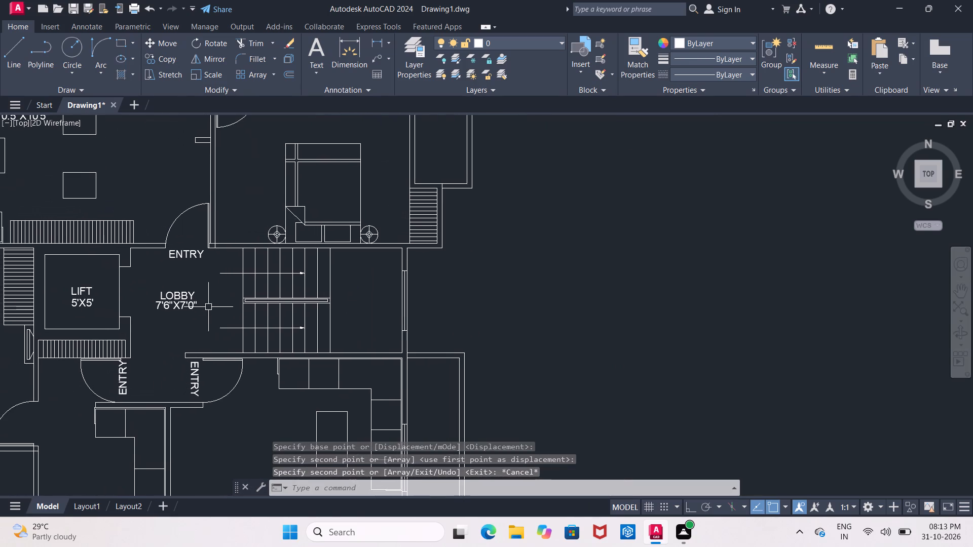
scroll(233, 278, up, 2)
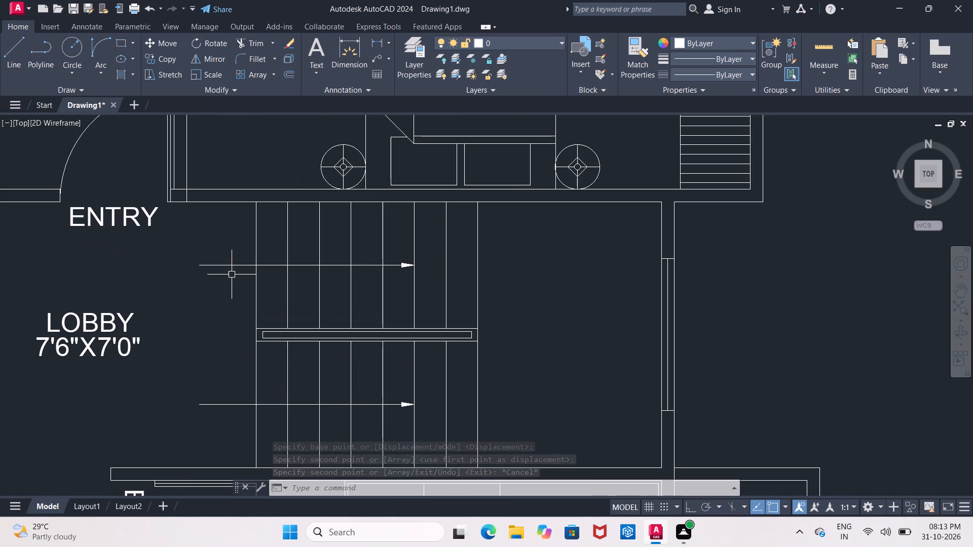
click(228, 266)
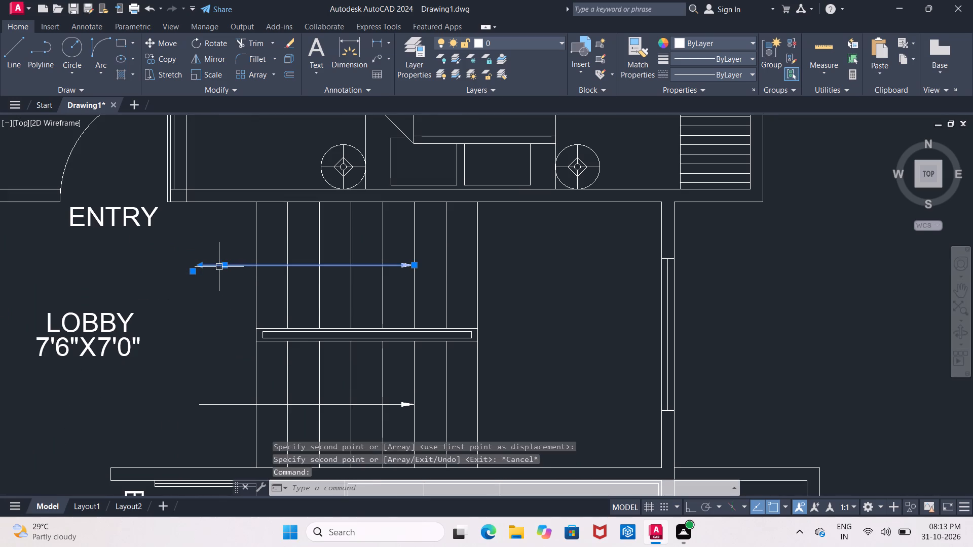
click(223, 267)
click(259, 265)
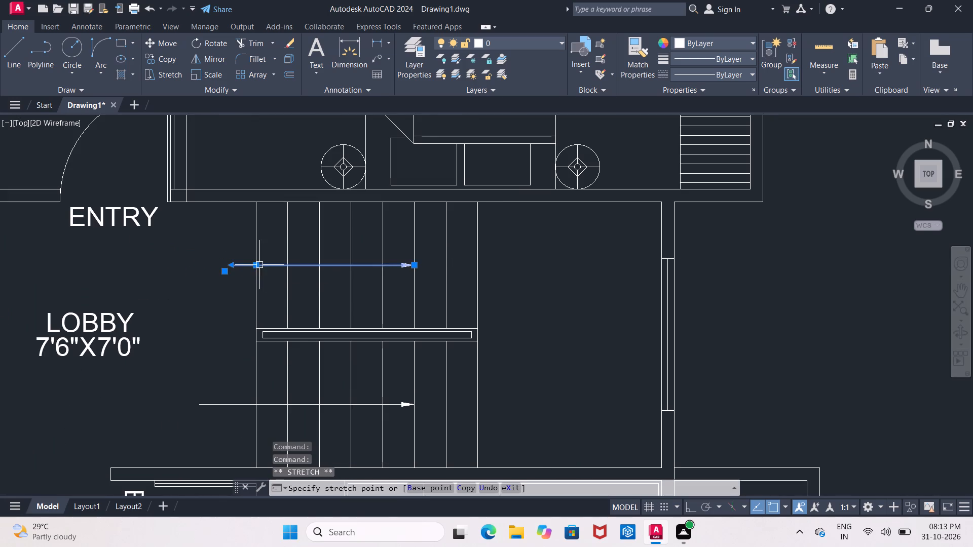
middle_drag(233, 332, 228, 277)
click(217, 347)
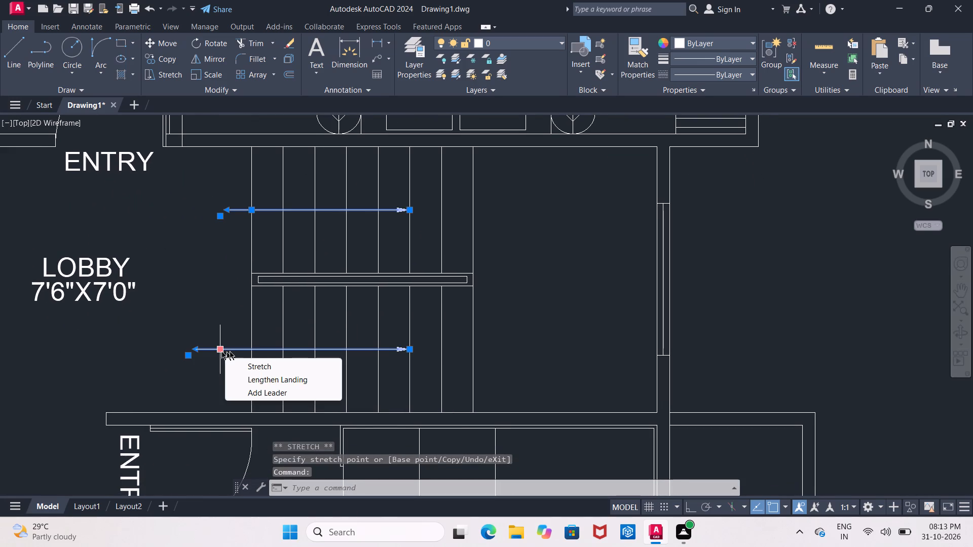
click(220, 347)
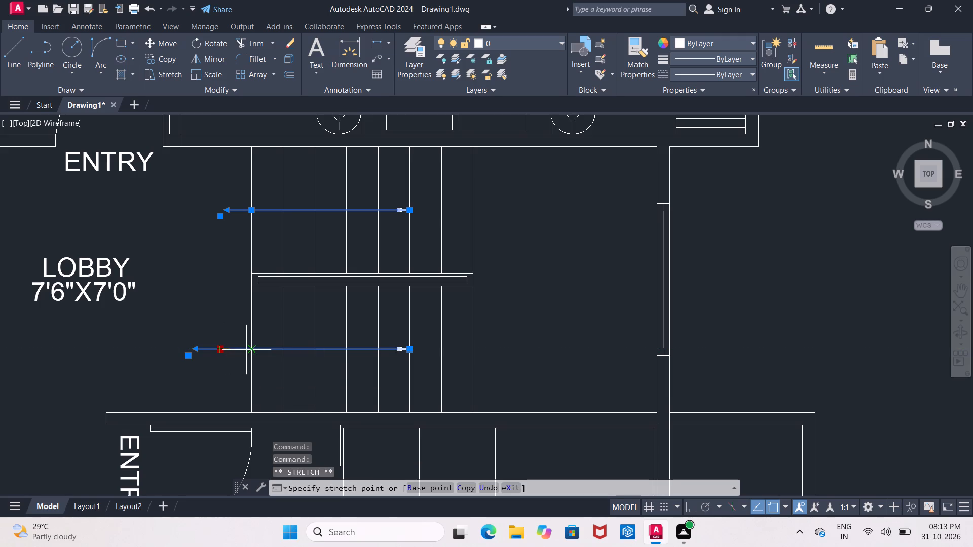
click(251, 350)
key(Escape)
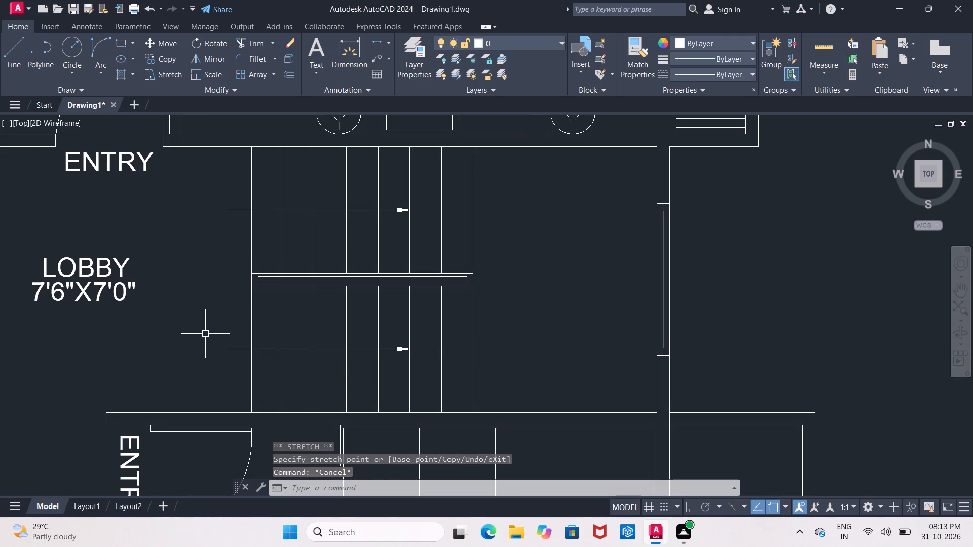
Copy the horizontal ENTRY text above LOBBY to the tail of the upper stair arrow.
middle_drag(171, 246, 168, 328)
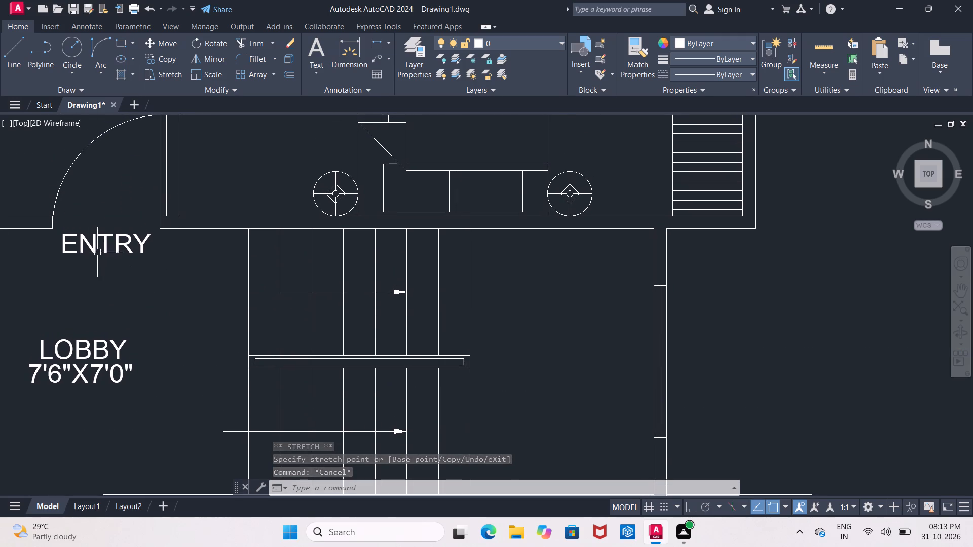
click(94, 246)
click(153, 60)
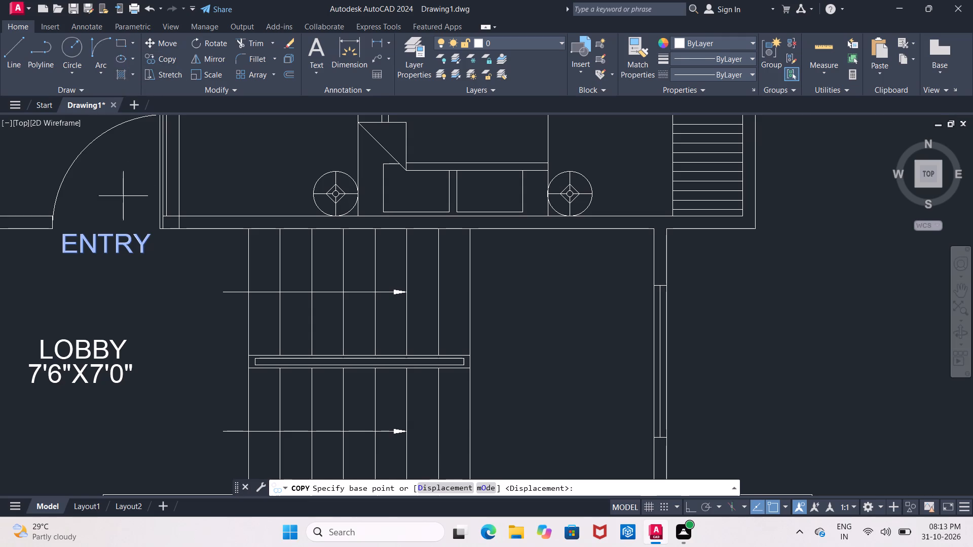
click(106, 243)
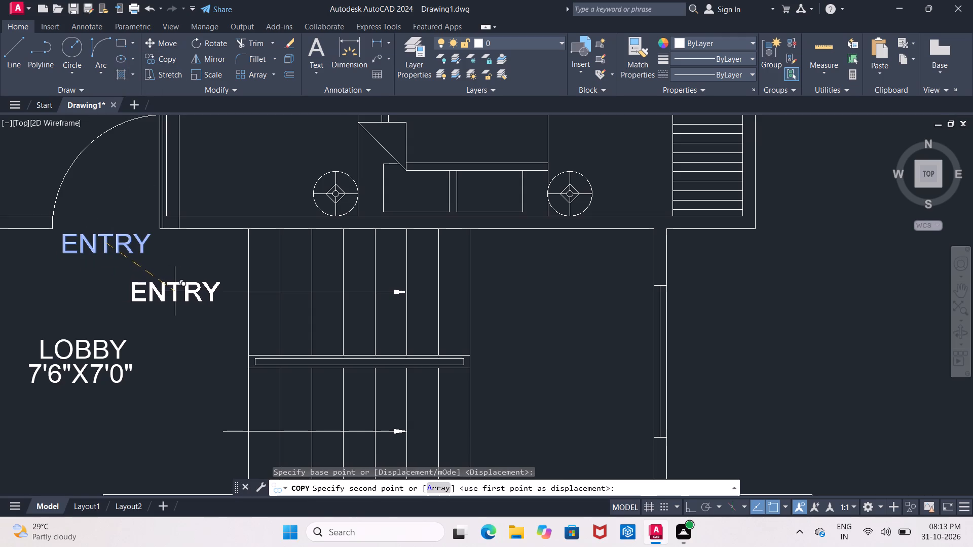
click(176, 289)
key(Escape)
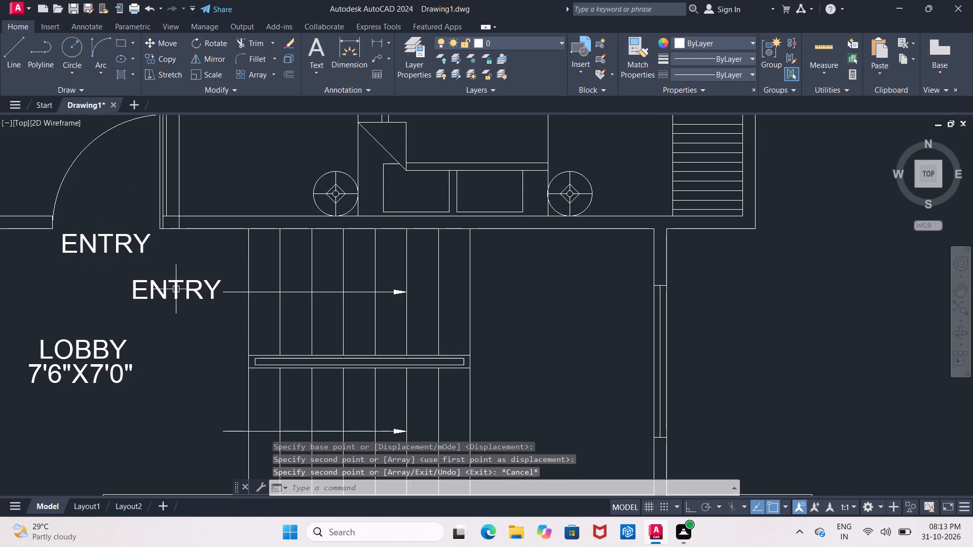
Change the copied ENTRY text to UP, with leading spaces so it sits against the upper arrow's tail.
click(174, 290)
right_click(184, 303)
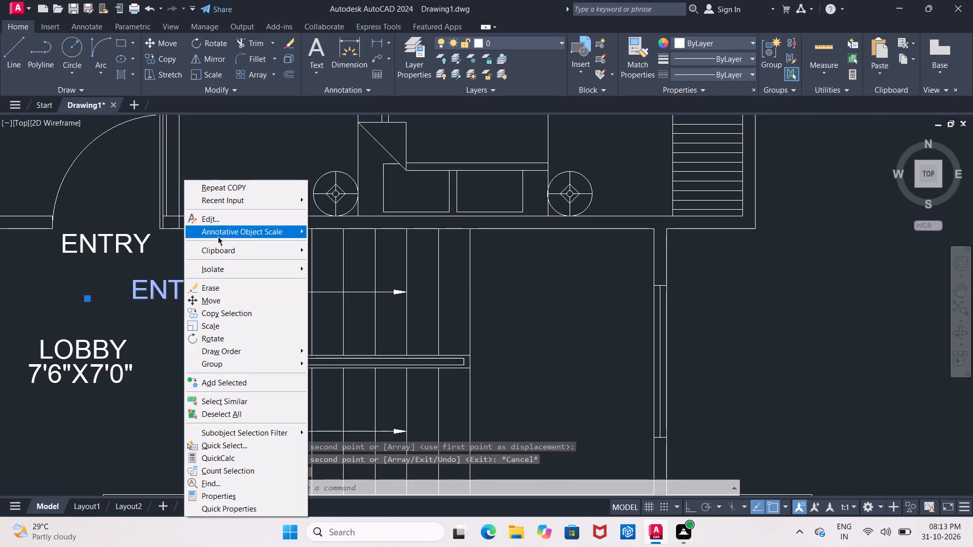
click(217, 222)
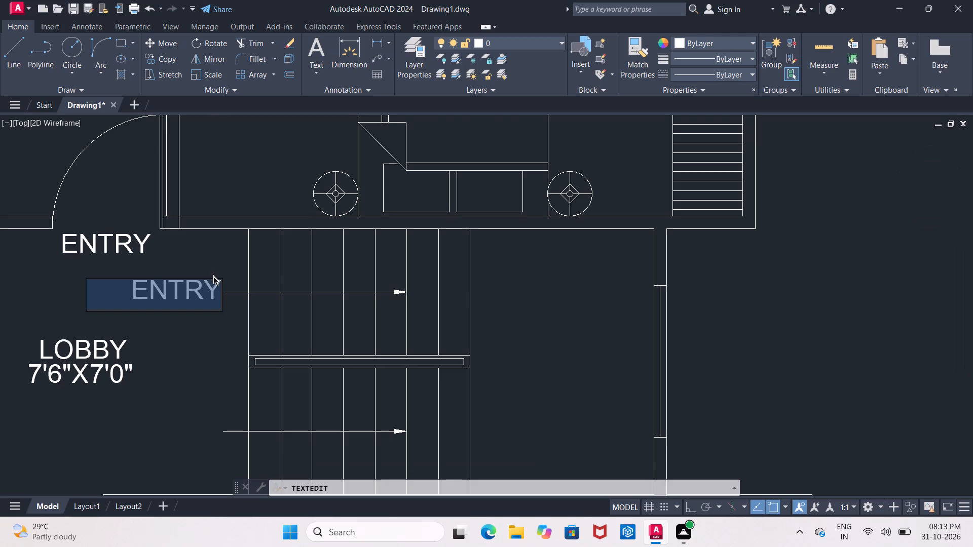
click(218, 282)
key(BackSpace)
key(BackSpace)
key(BackSpace)
key(BackSpace)
key(BackSpace)
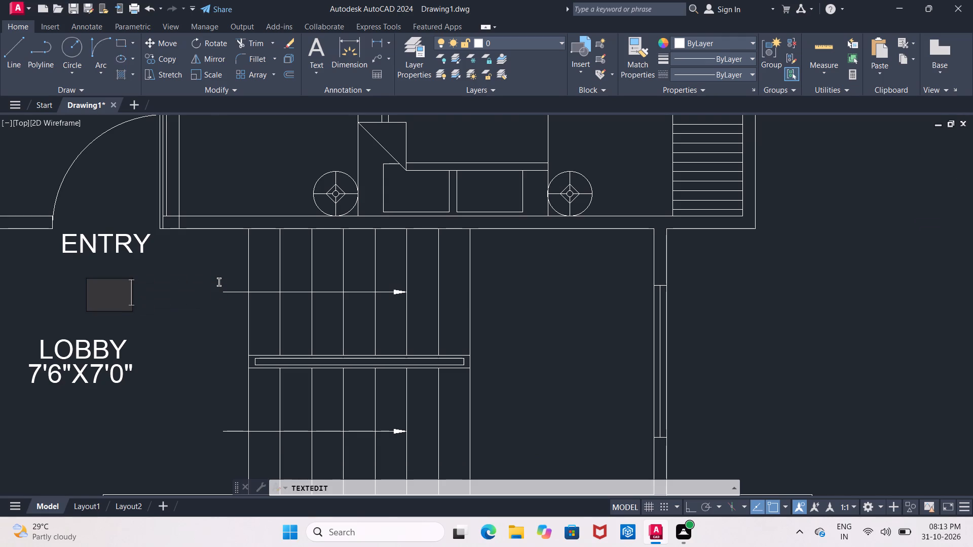
key(space)
key(space)
key(space)
key(space)
key(space)
key(space)
key(space)
key(space)
text(UP)
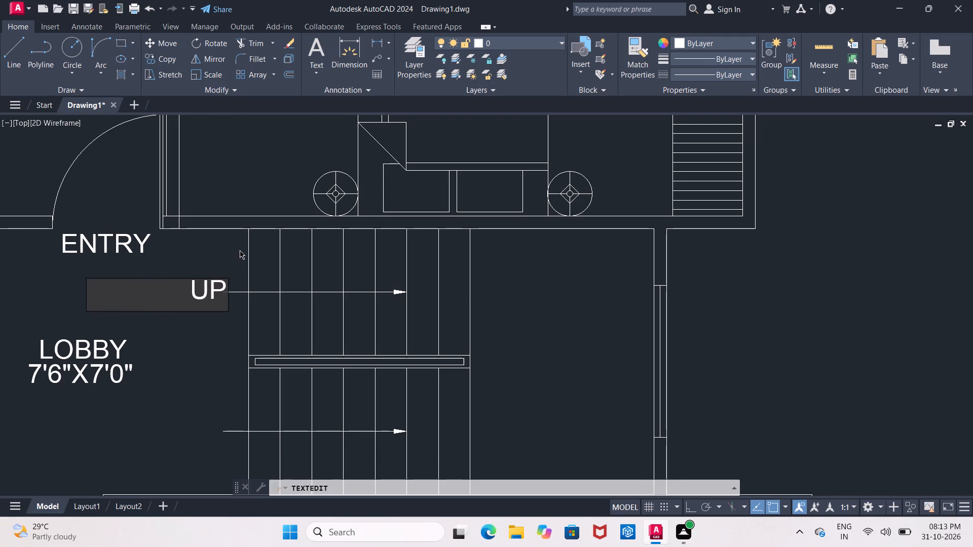
click(234, 250)
key(Escape)
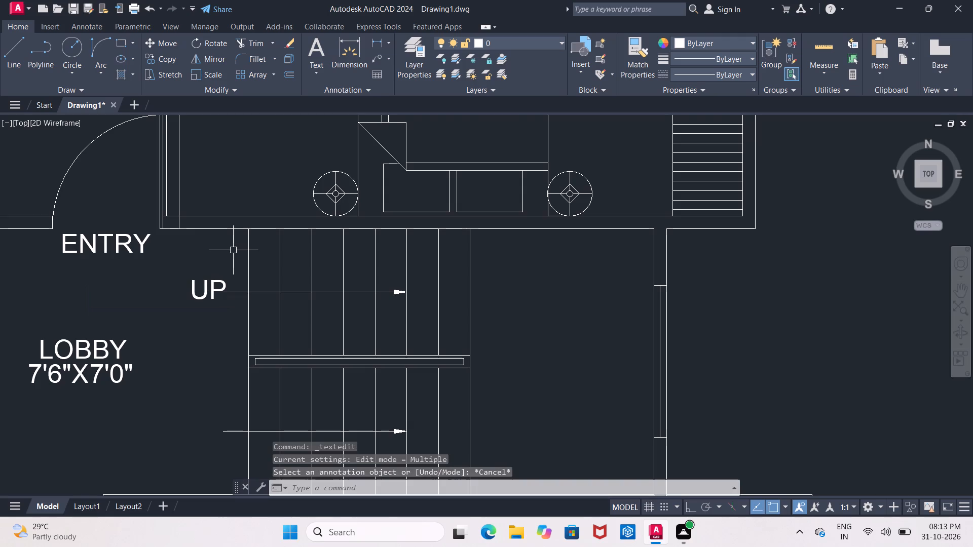
Turn on Ortho and copy the UP text straight down to the tail of the lower stair arrow.
click(685, 501)
click(200, 292)
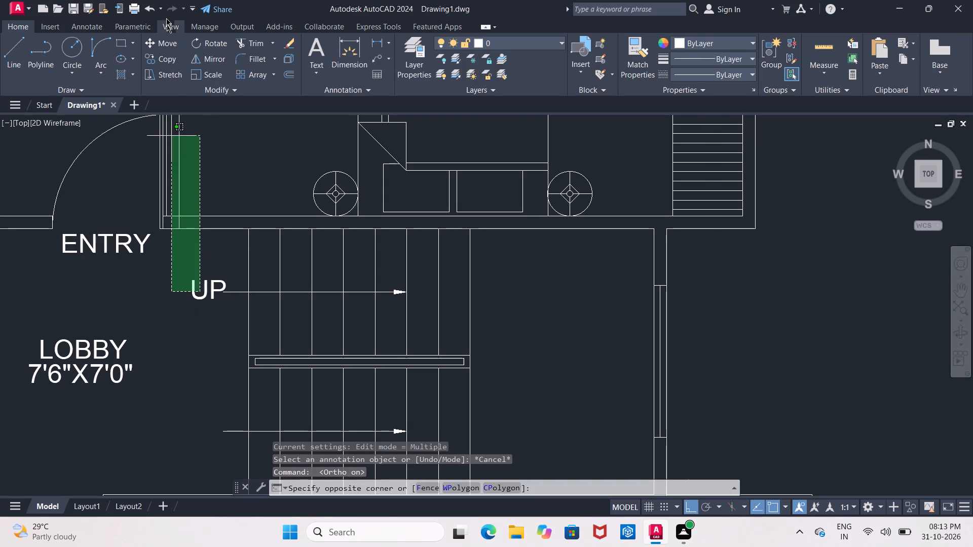
click(201, 298)
click(200, 293)
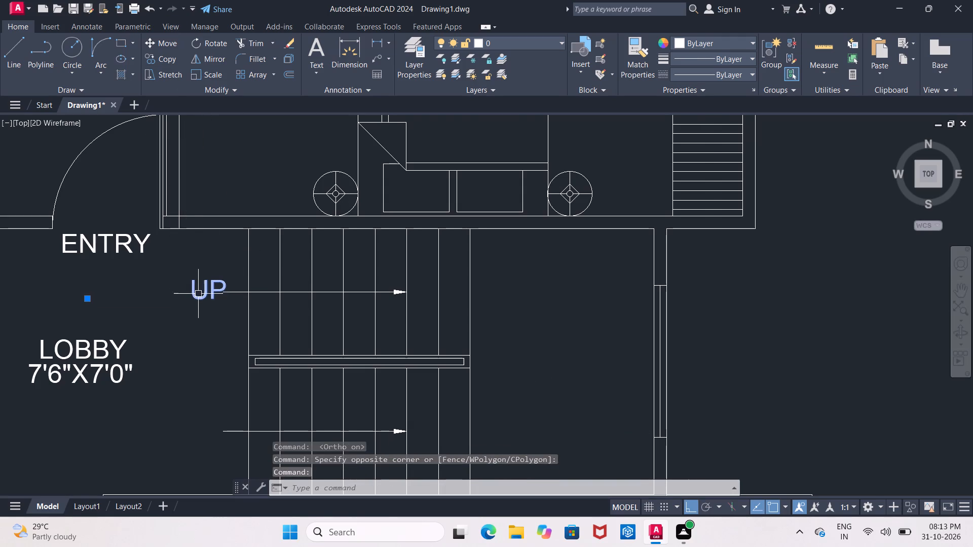
click(170, 60)
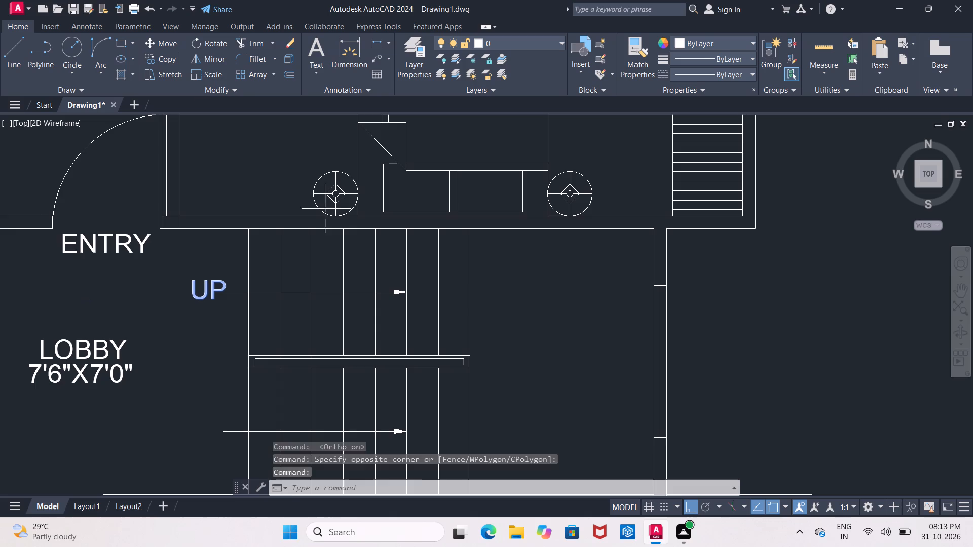
click(805, 268)
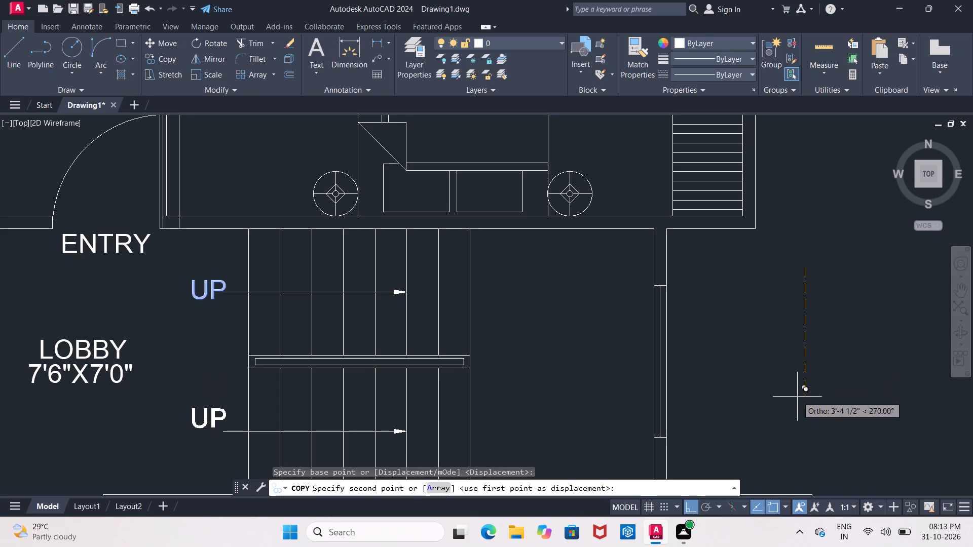
click(796, 412)
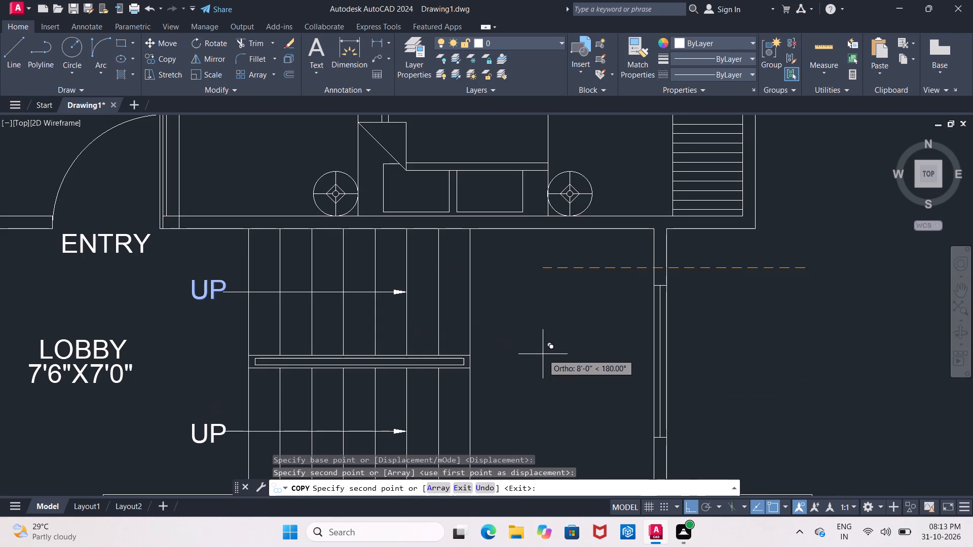
key(Escape)
Change the second dimension of the size text under BED ROOM, in the bedroom above the toilets, to 12'0.
scroll(521, 442, down, 1)
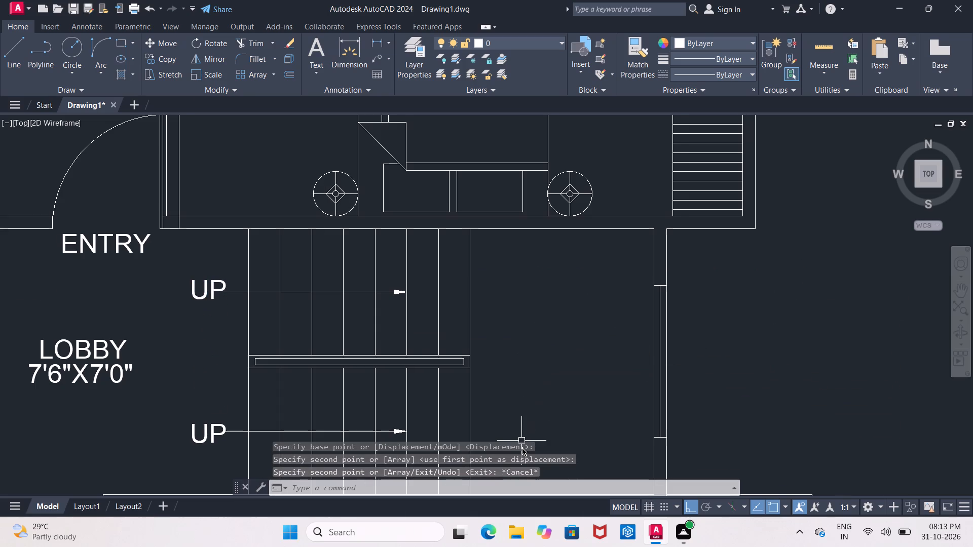
scroll(471, 393, down, 2)
middle_drag(483, 387, 421, 224)
scroll(419, 229, down, 1)
middle_drag(285, 251, 301, 295)
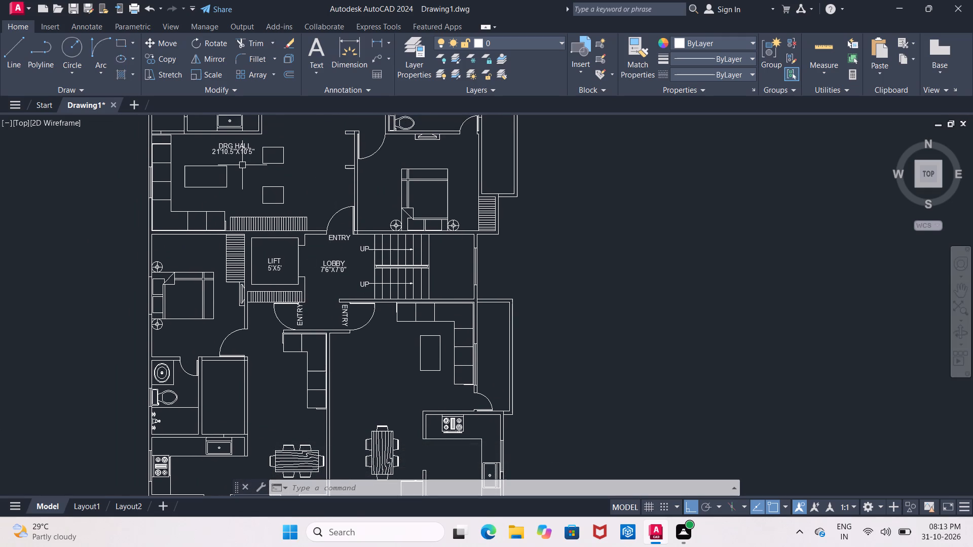
middle_drag(242, 167, 331, 324)
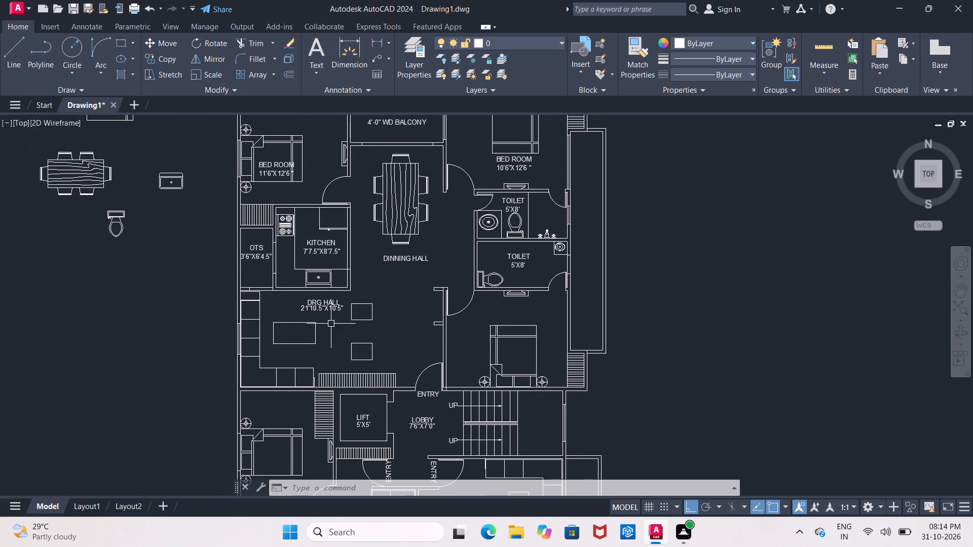
scroll(331, 326, down, 1)
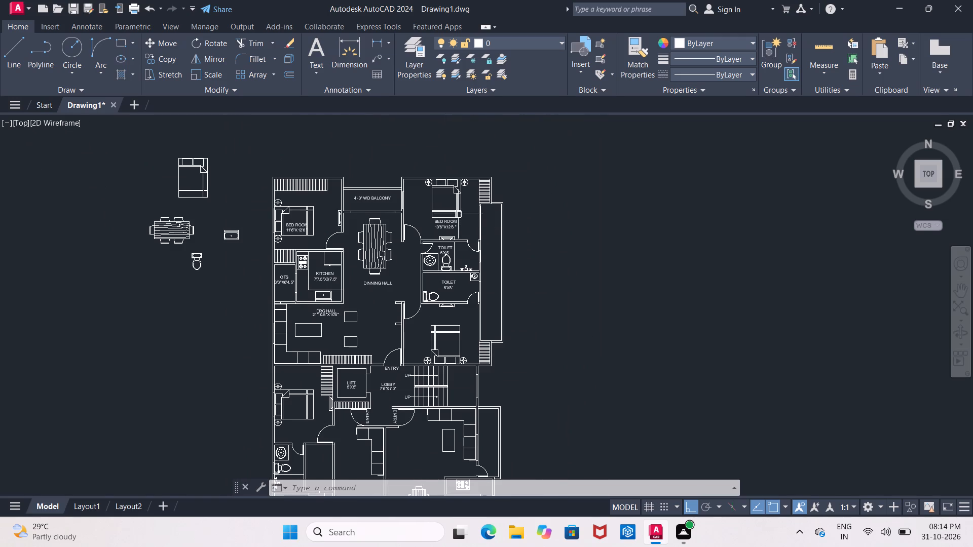
scroll(461, 226, up, 2)
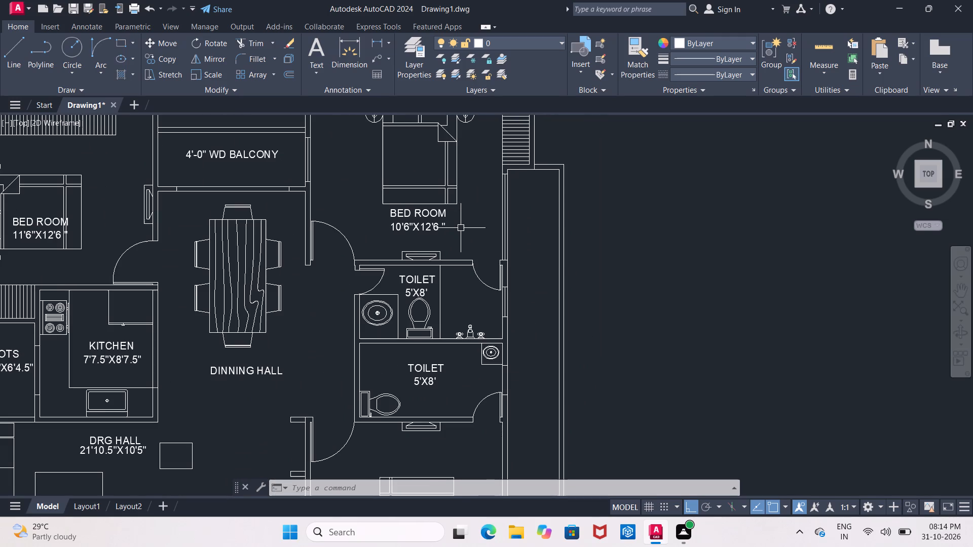
middle_drag(462, 231, 422, 229)
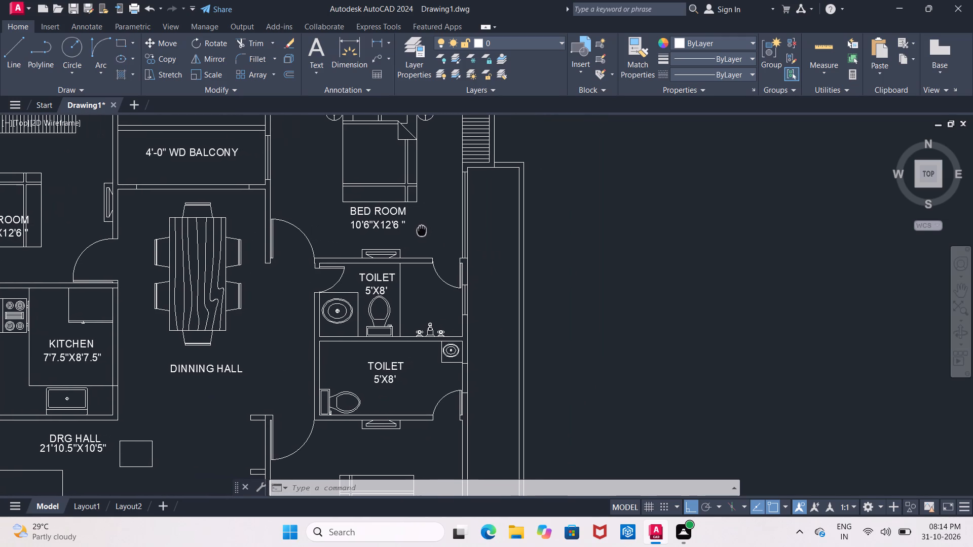
middle_drag(422, 229, 411, 233)
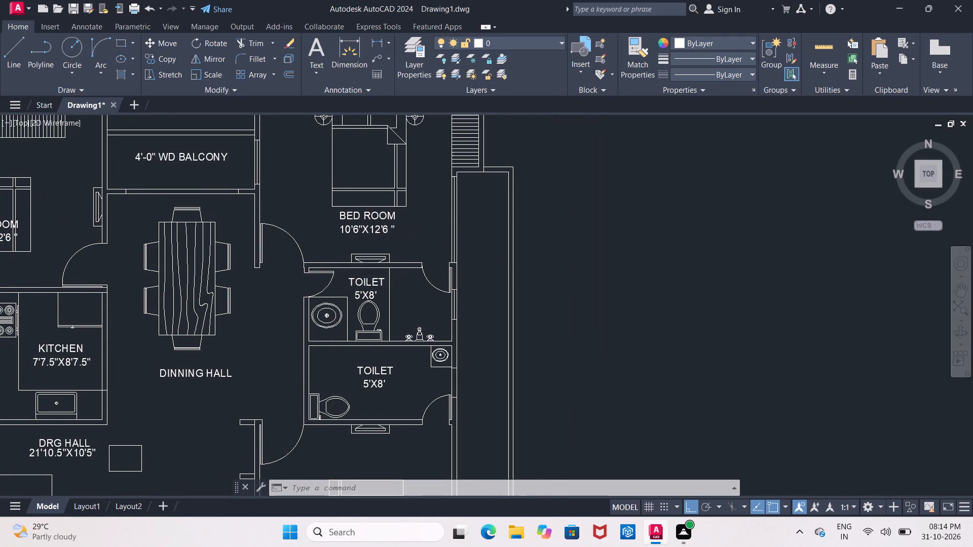
click(370, 227)
right_click(371, 229)
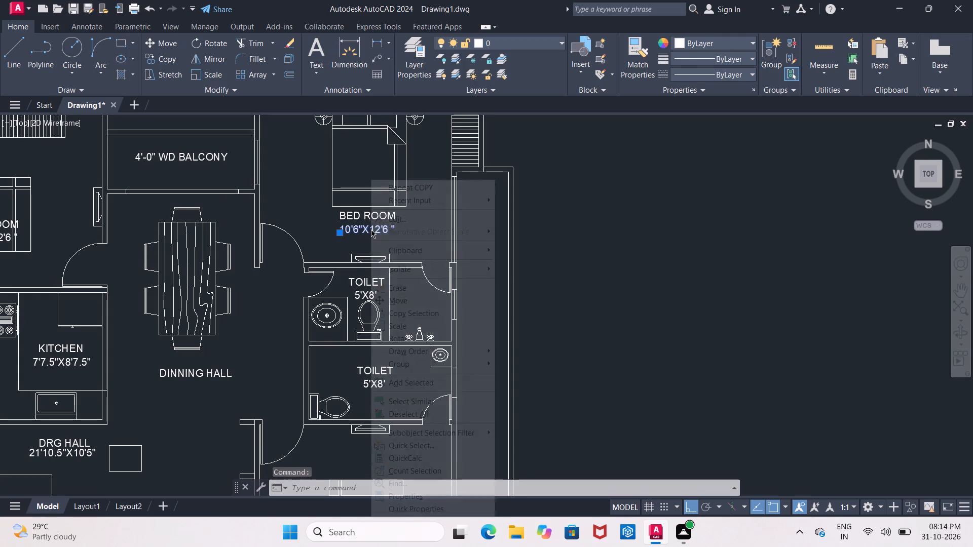
click(398, 219)
scroll(379, 228, up, 3)
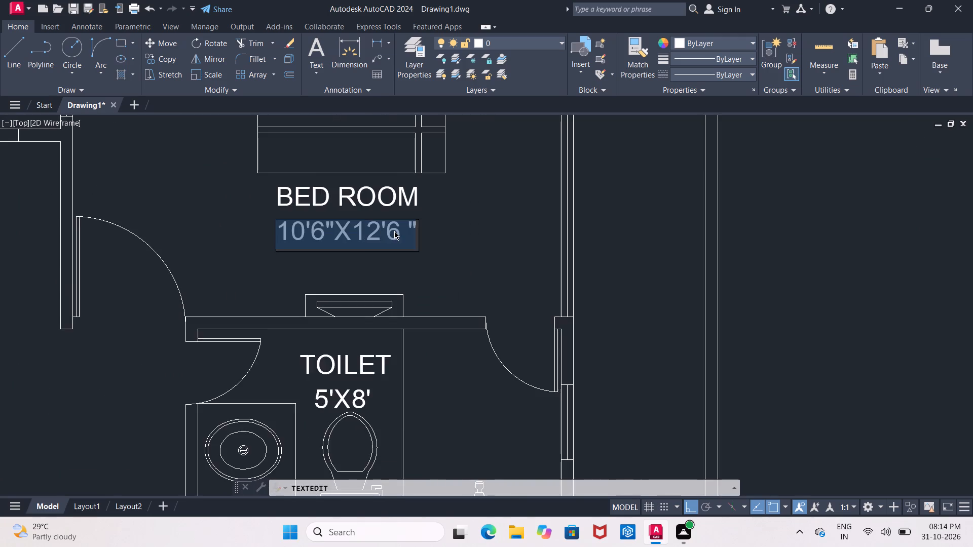
click(403, 234)
key(BackSpace)
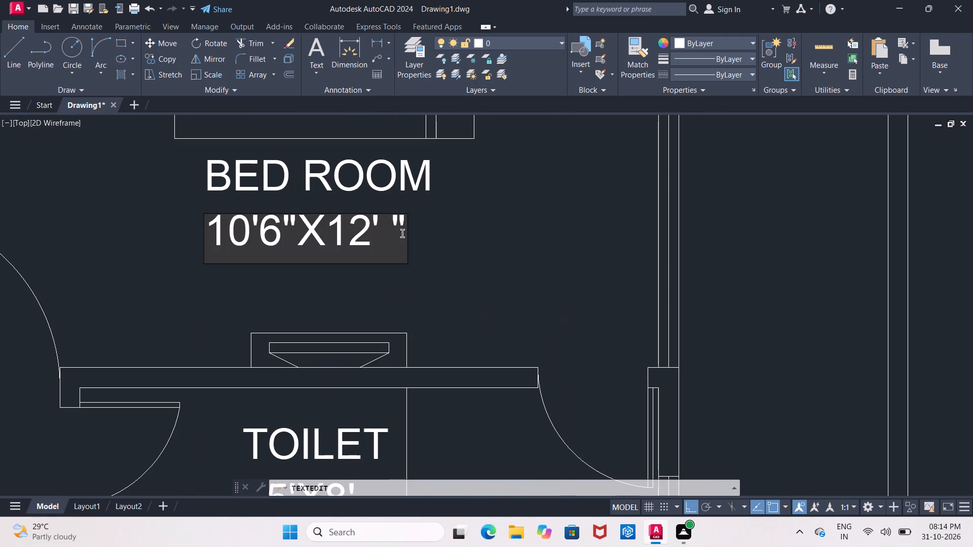
key(0)
click(431, 232)
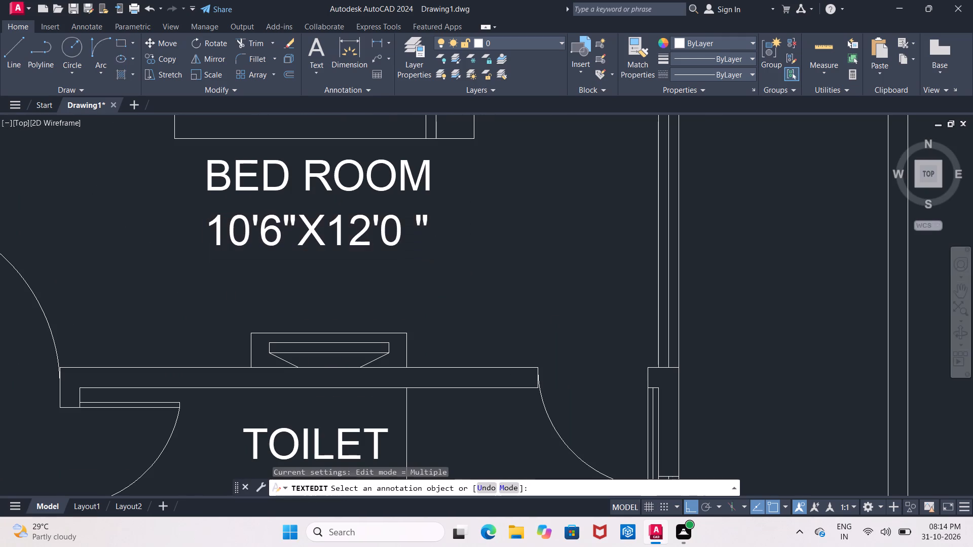
Remove the stray space before the closing inch mark so the bedroom size text reads 10'6"X12'0".
click(425, 222)
click(425, 222)
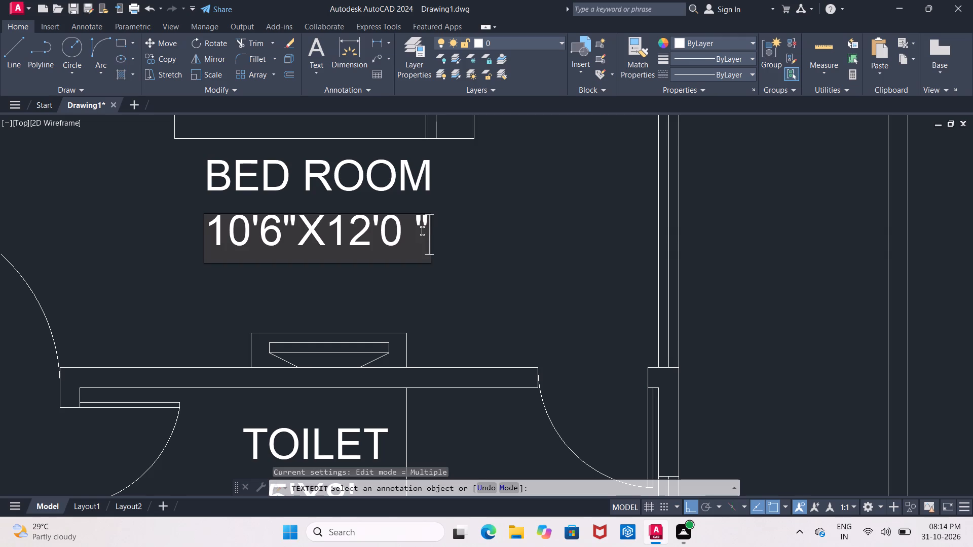
key(BackSpace)
key(BackSpace)
key(shift+quotedbl)
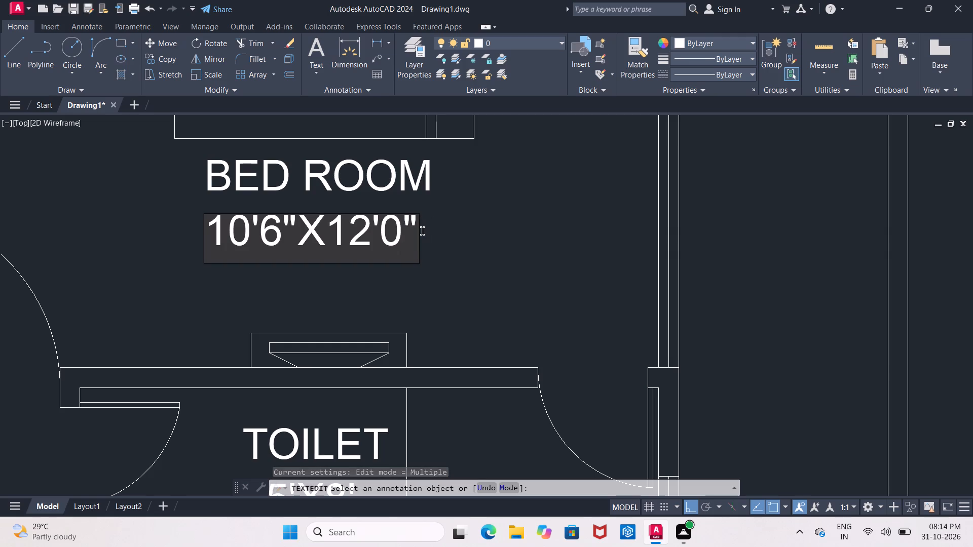
click(475, 276)
key(Escape)
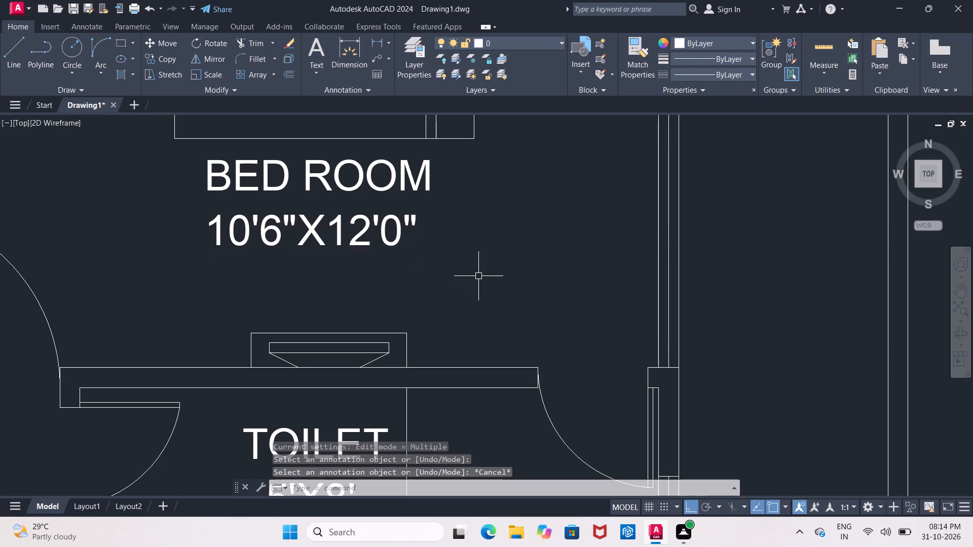
Copy the BED ROOM name and its 10'6"X12'0" size straight down into the bedroom below the toilets, above its bed.
click(283, 184)
click(288, 245)
click(261, 234)
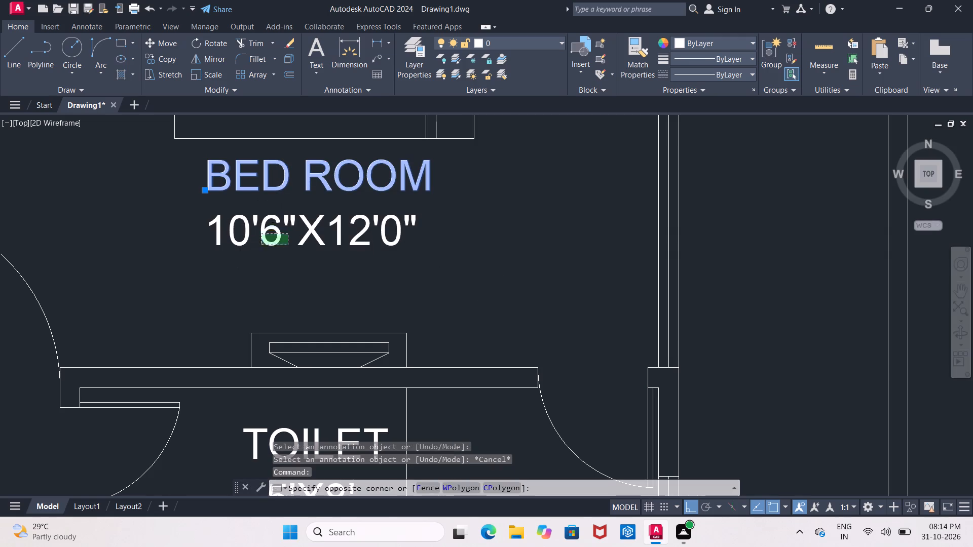
click(166, 59)
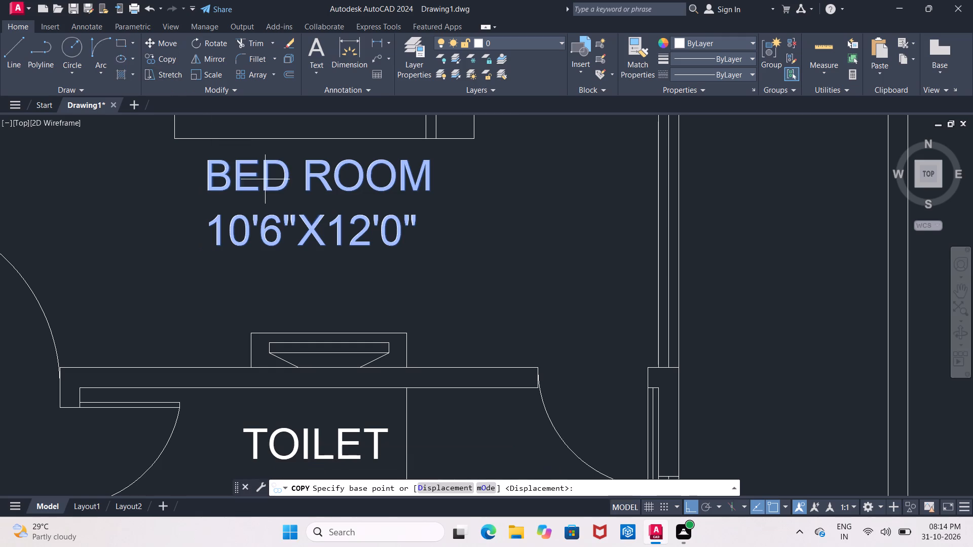
click(294, 191)
scroll(295, 199, down, 5)
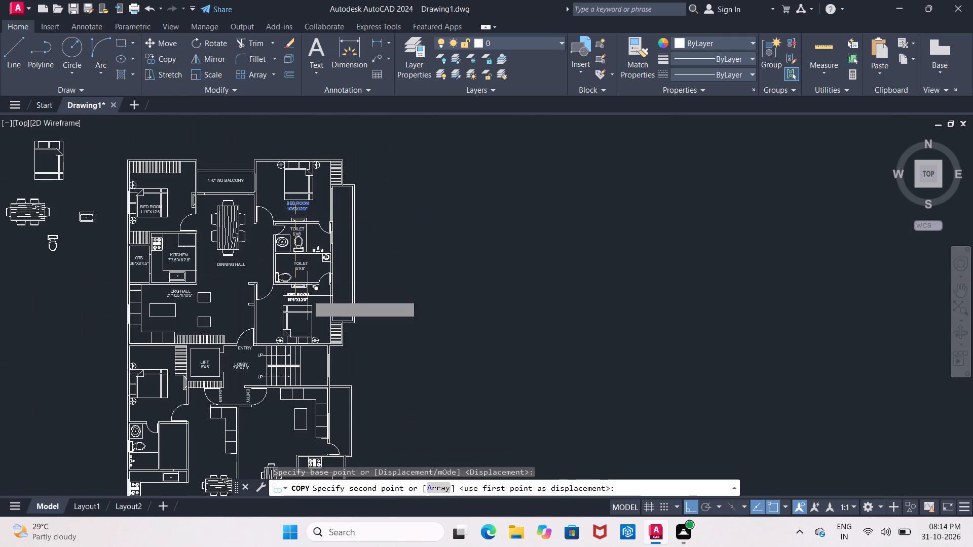
scroll(308, 298, up, 3)
click(312, 288)
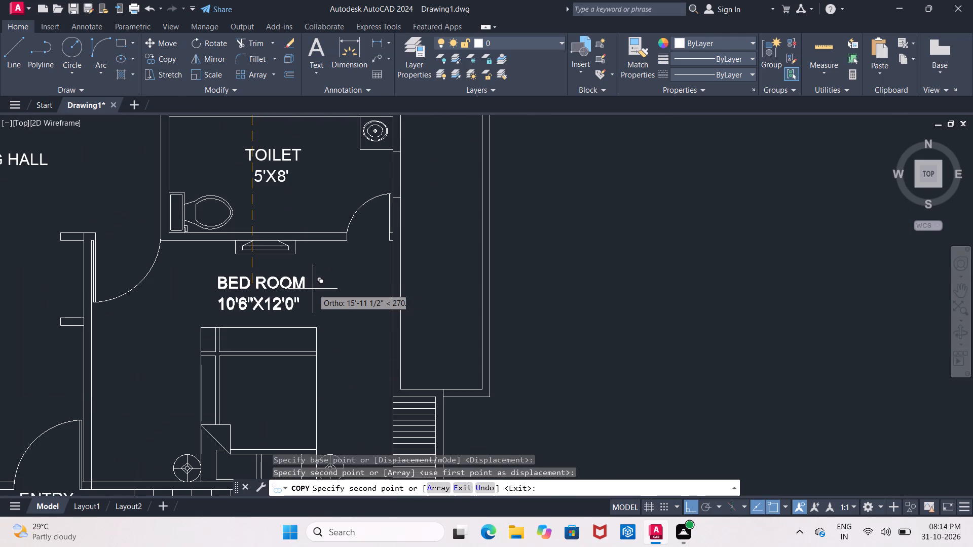
key(Escape)
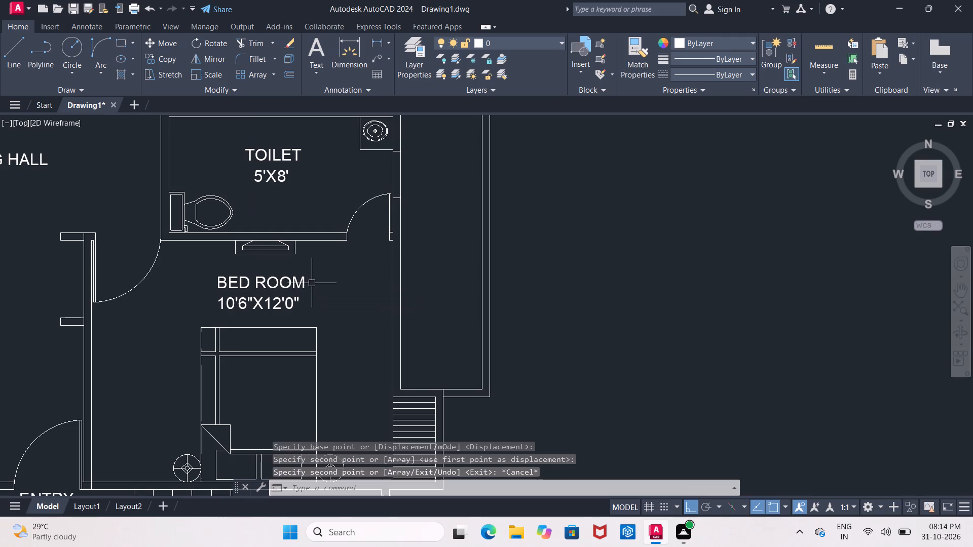
With Ortho off, copy the BED ROOM name and size into the bedroom beside the lift, once above the bed and once below it.
click(267, 274)
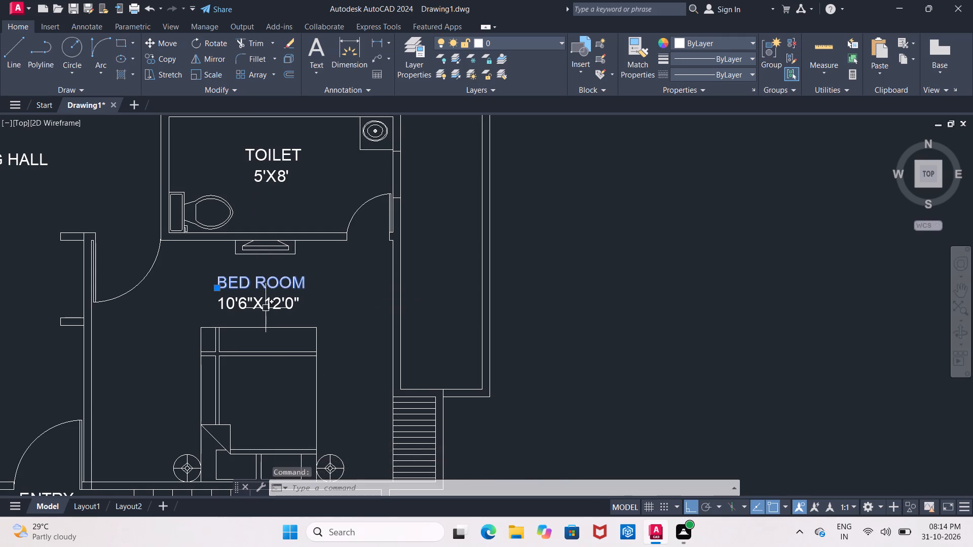
click(266, 308)
click(173, 64)
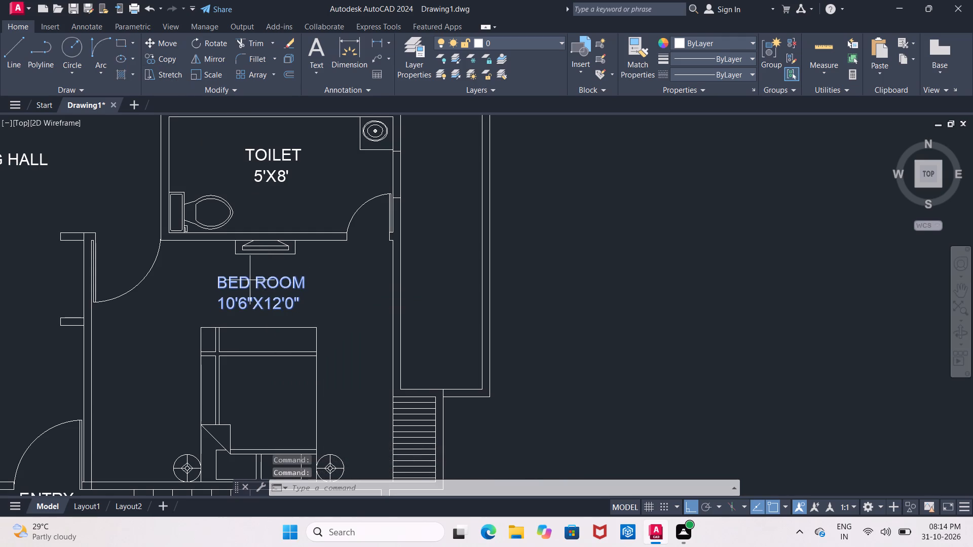
click(258, 304)
scroll(195, 283, down, 3)
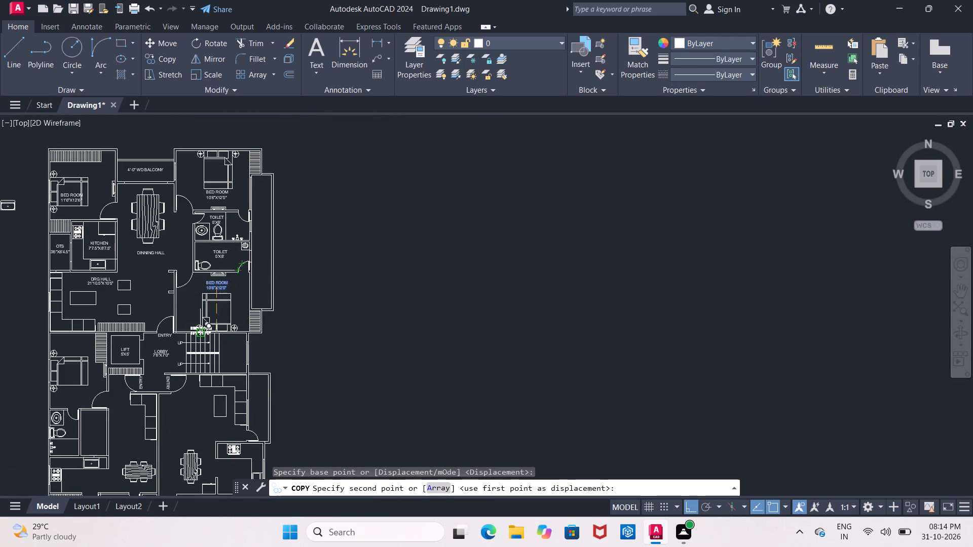
scroll(204, 334, down, 1)
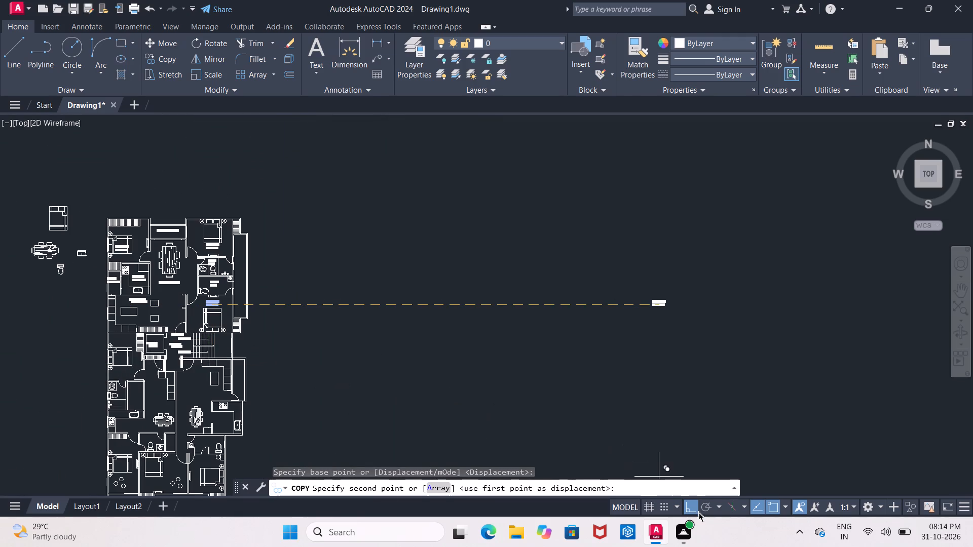
click(694, 509)
scroll(118, 338, up, 5)
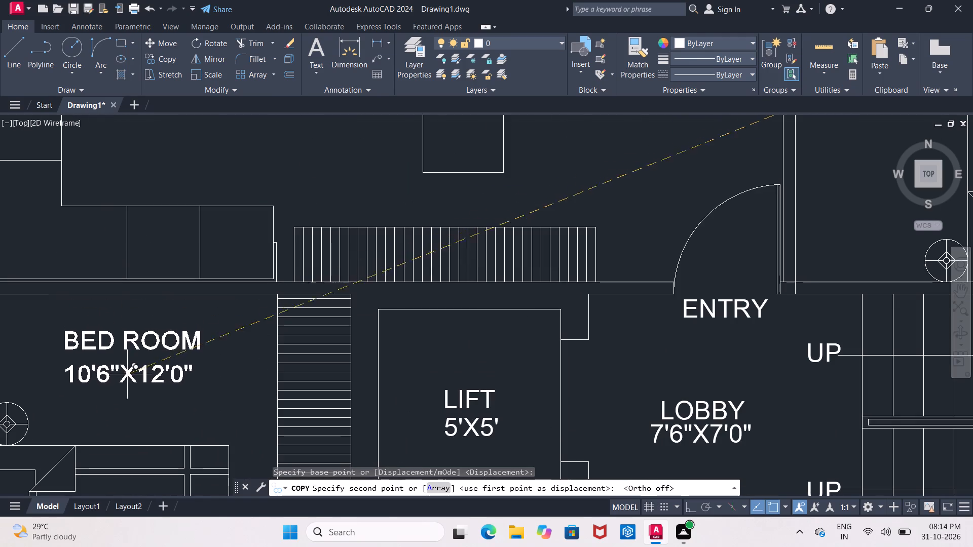
click(131, 391)
middle_drag(139, 389, 195, 297)
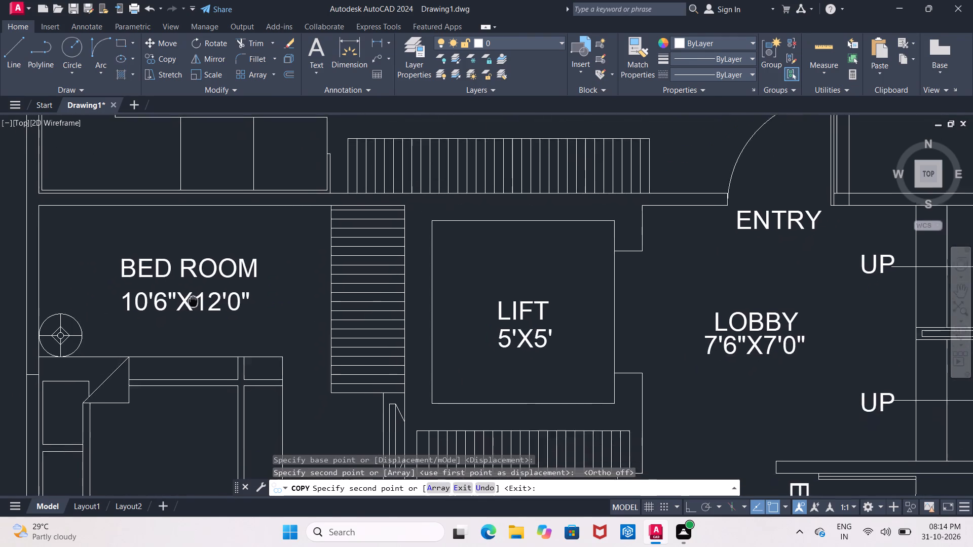
middle_drag(195, 297, 198, 273)
scroll(198, 273, down, 2)
click(199, 394)
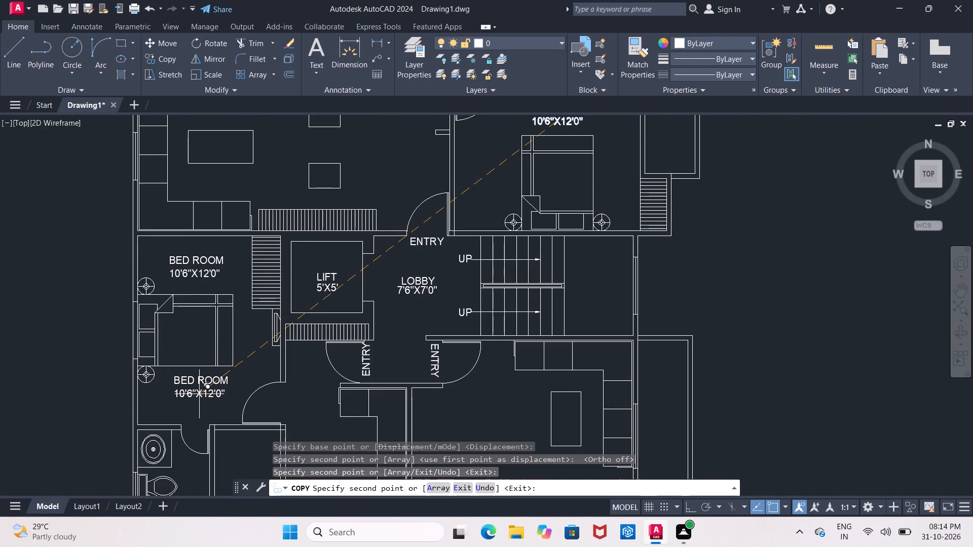
key(Escape)
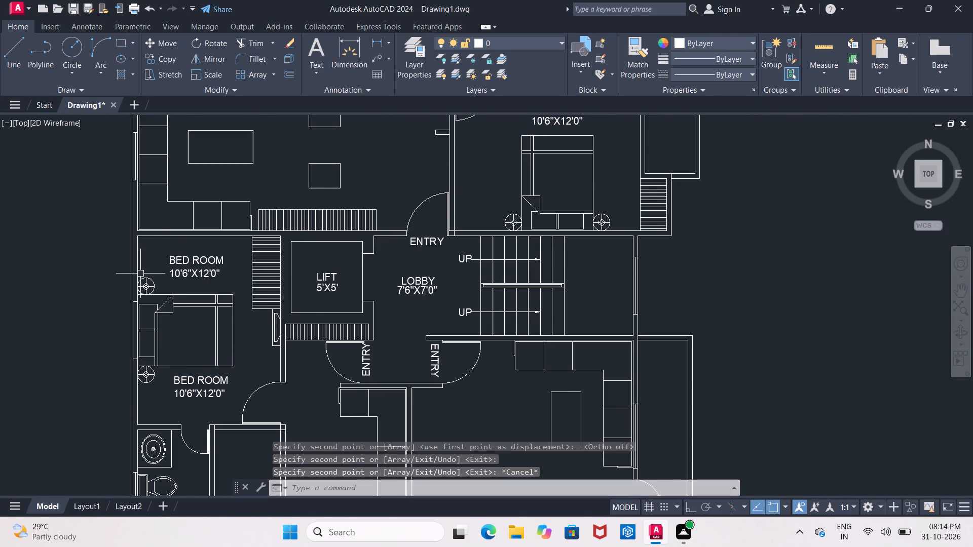
Erase the BED ROOM name and size text above the bed in the bedroom beside the lift.
click(169, 246)
click(226, 284)
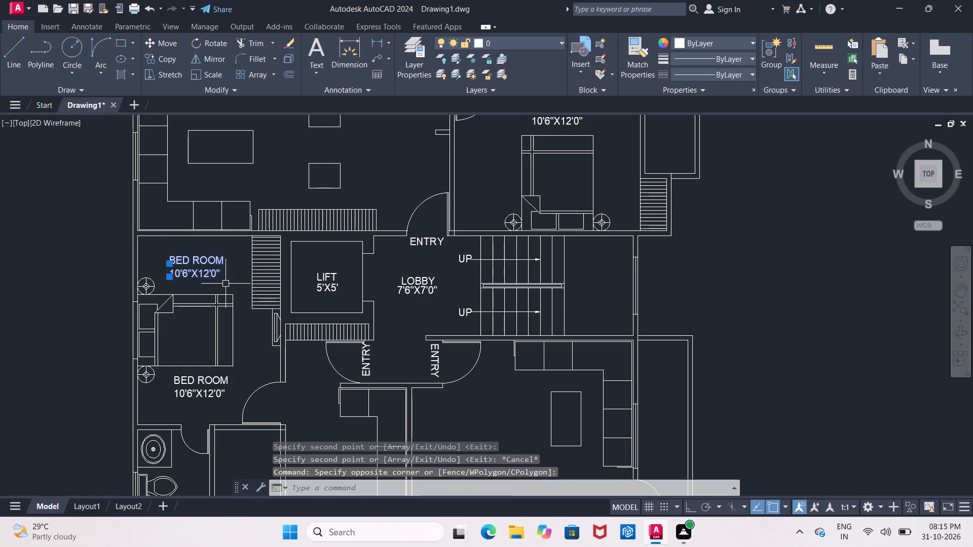
key(Delete)
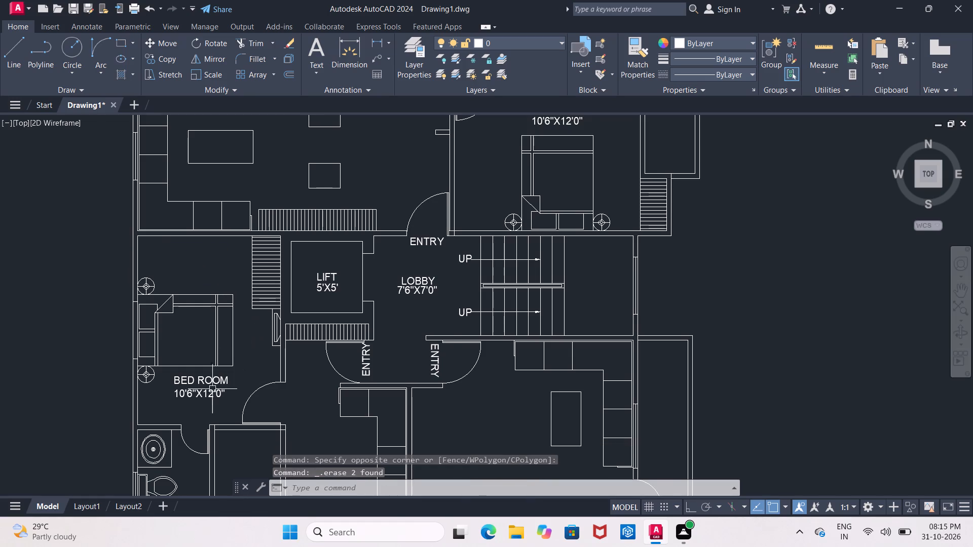
Change the bedroom size text below the bed in the bedroom beside the lift to 10'0"X13'3".
scroll(208, 393, up, 1)
middle_drag(204, 394, 230, 298)
double_click(228, 298)
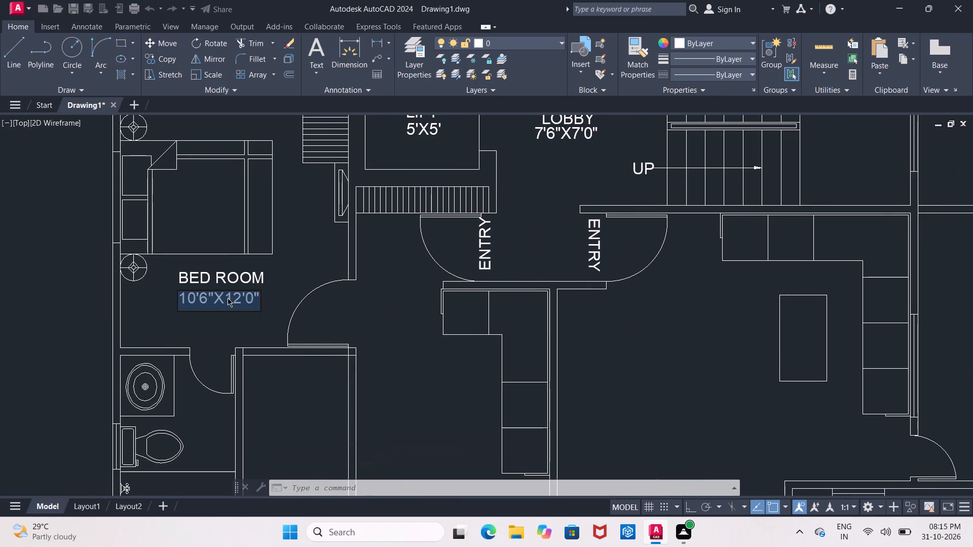
right_click(227, 298)
click(178, 314)
click(231, 300)
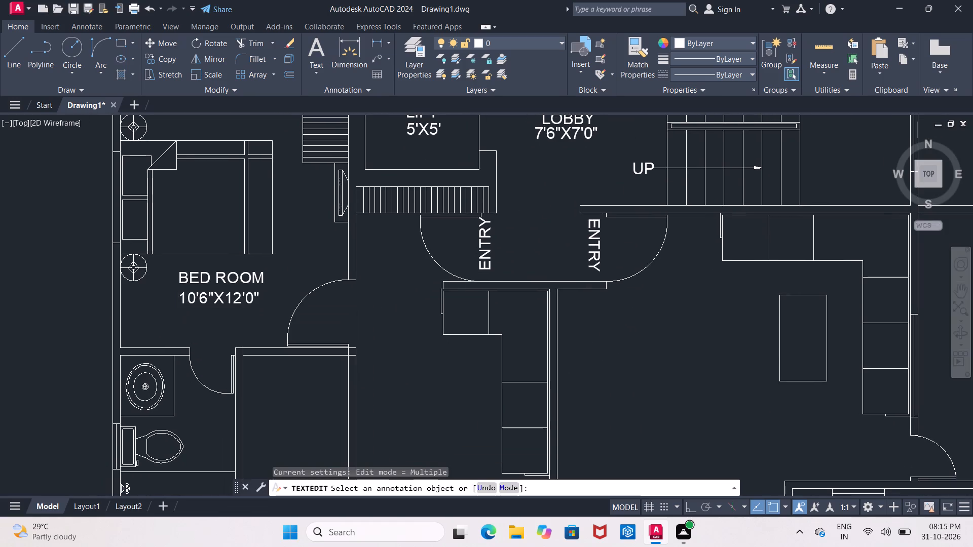
click(252, 300)
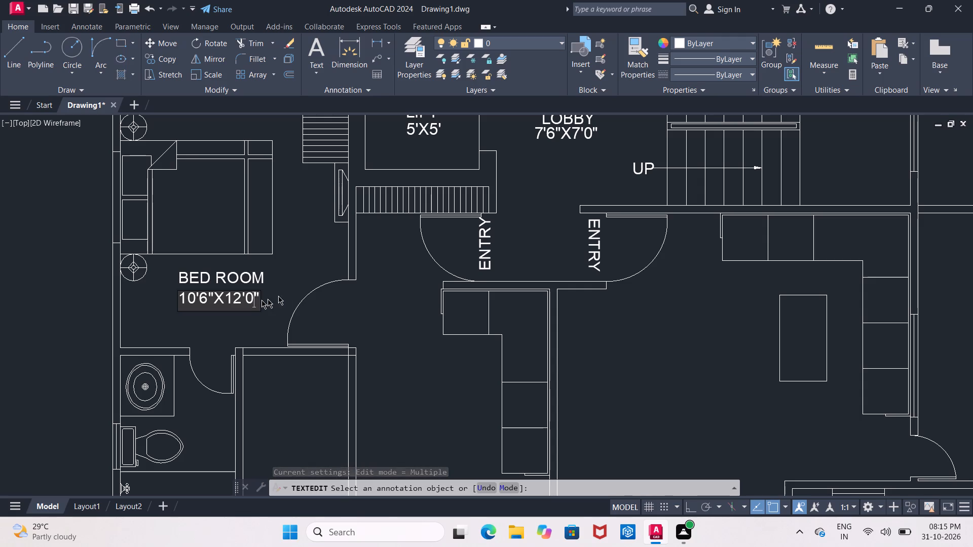
key(BackSpace)
key(3)
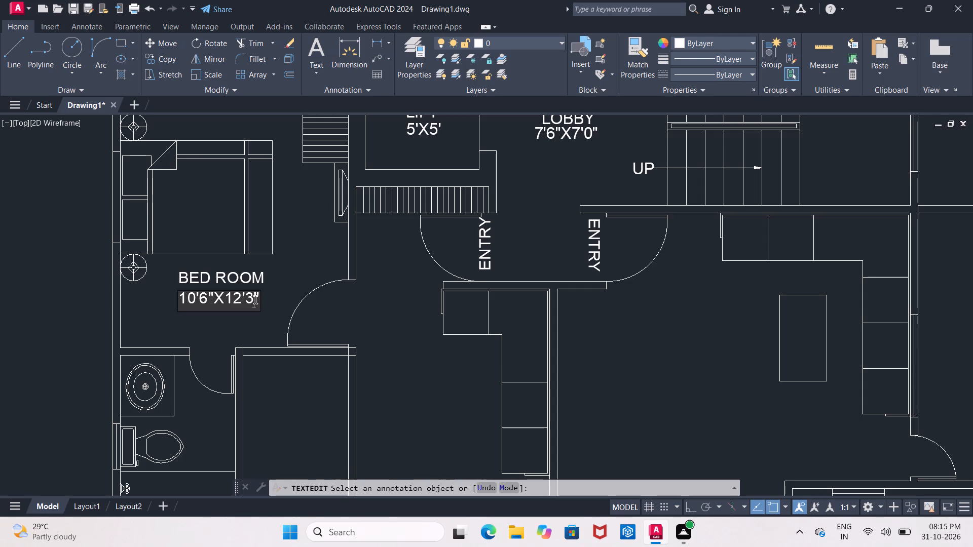
click(240, 302)
key(BackSpace)
key(3)
click(208, 298)
key(BackSpace)
key(0)
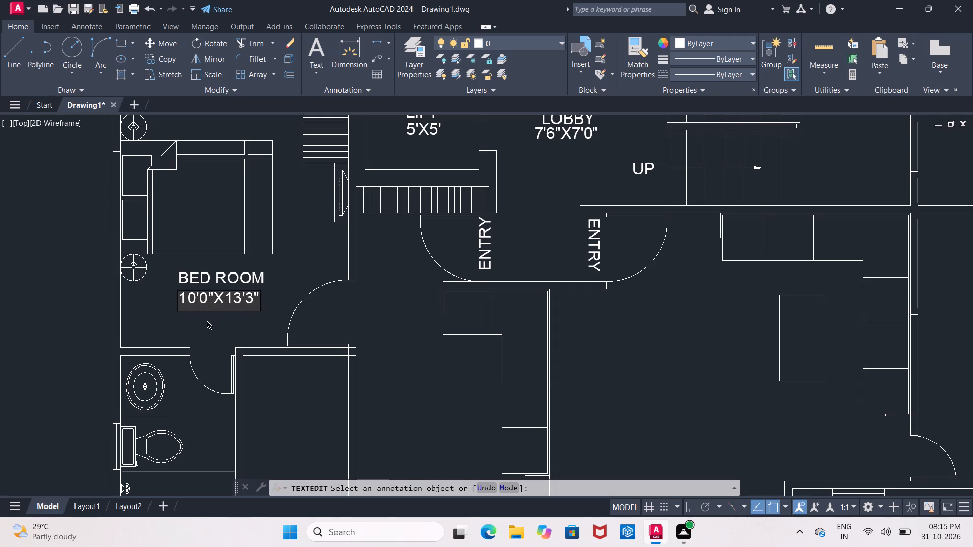
click(162, 298)
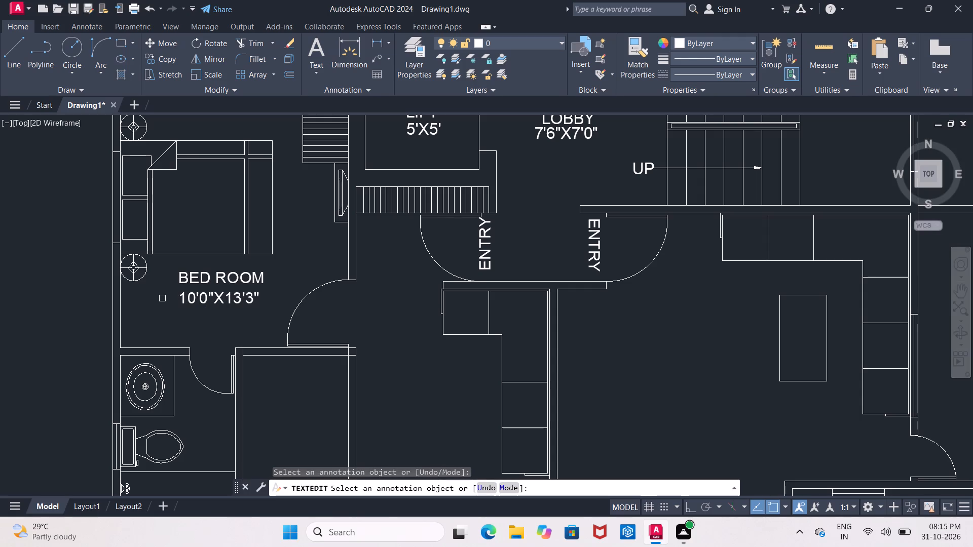
scroll(162, 298, down, 1)
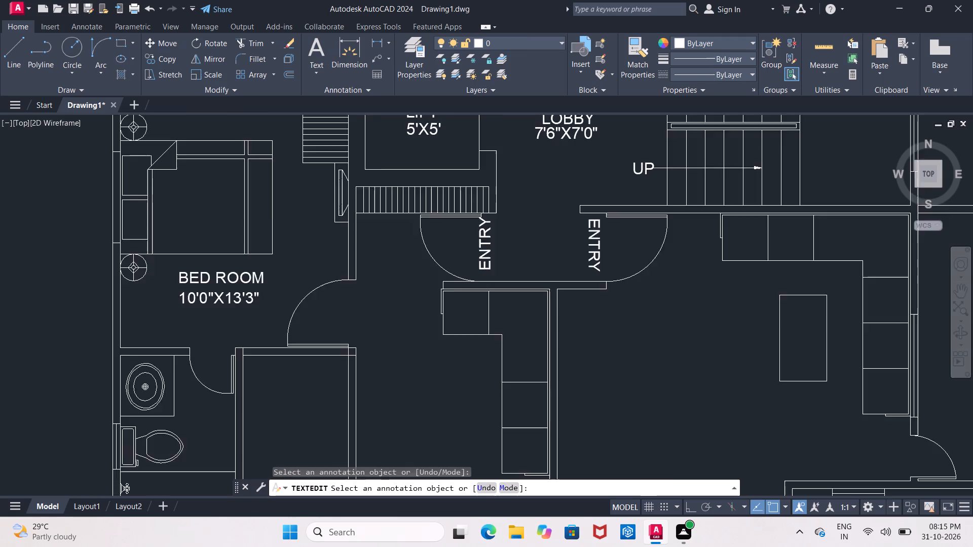
scroll(162, 298, down, 2)
middle_drag(162, 298, 169, 319)
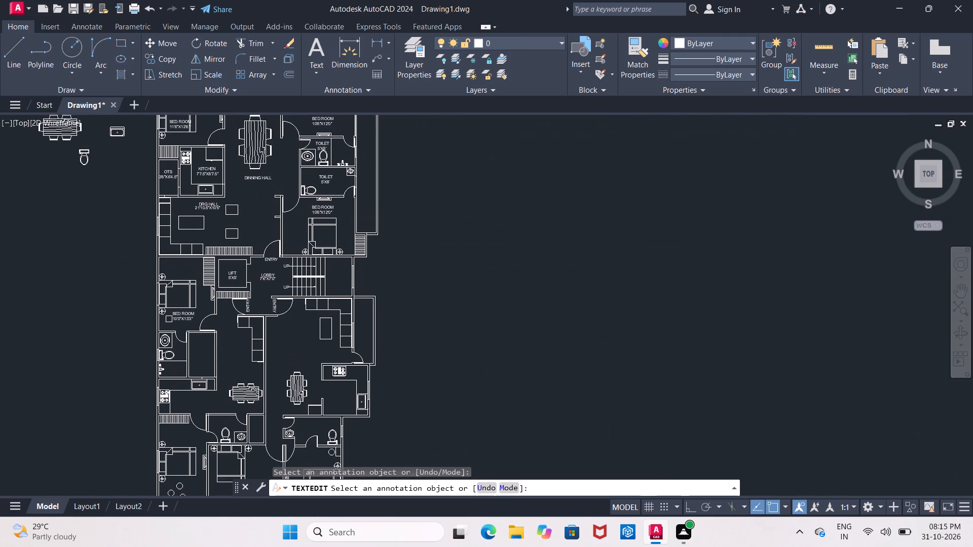
click(135, 153)
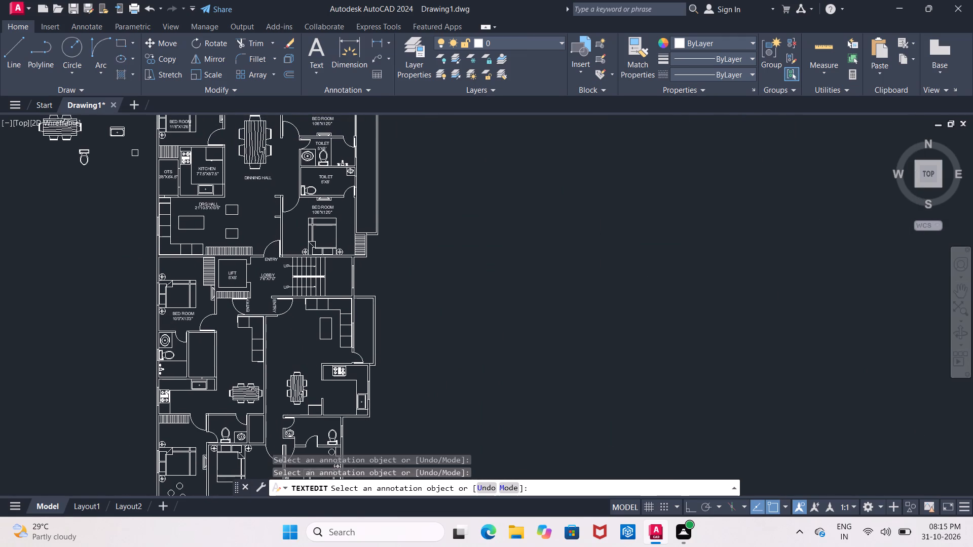
key(Escape)
Copy the OTS name and its 3'6"X6'4.5" size from beside the kitchen into the narrow shaft next to the lower flat's toilet.
scroll(141, 169, up, 1)
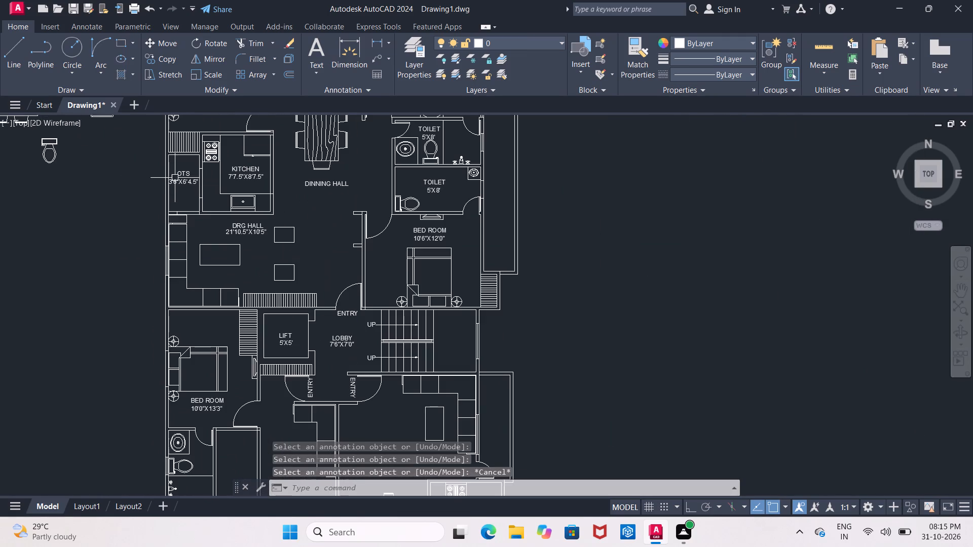
click(178, 172)
click(181, 179)
click(169, 60)
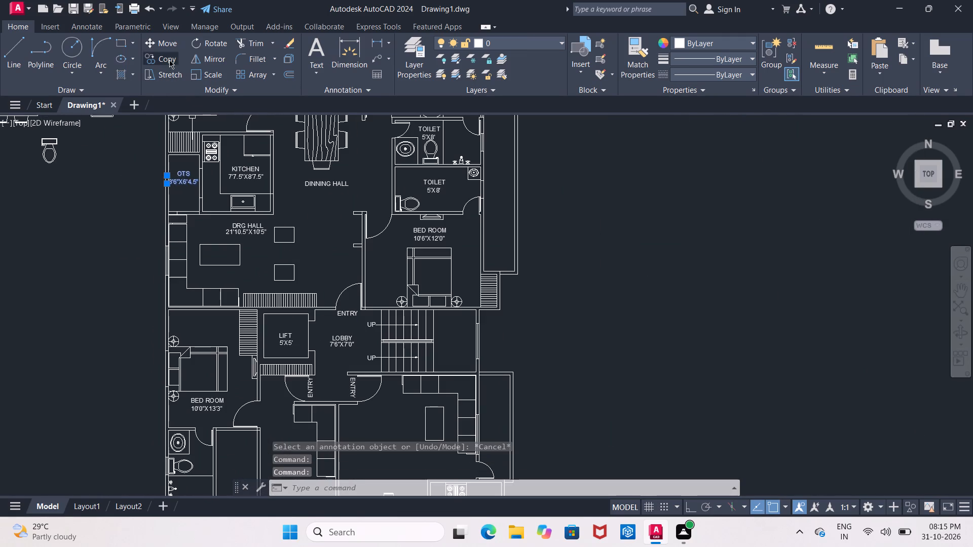
click(185, 182)
scroll(255, 205, down, 3)
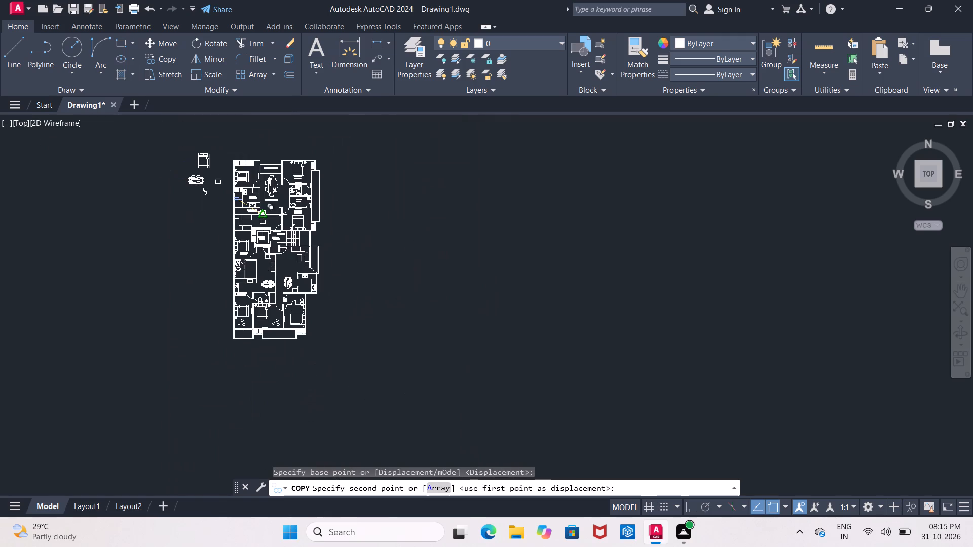
scroll(273, 271, up, 3)
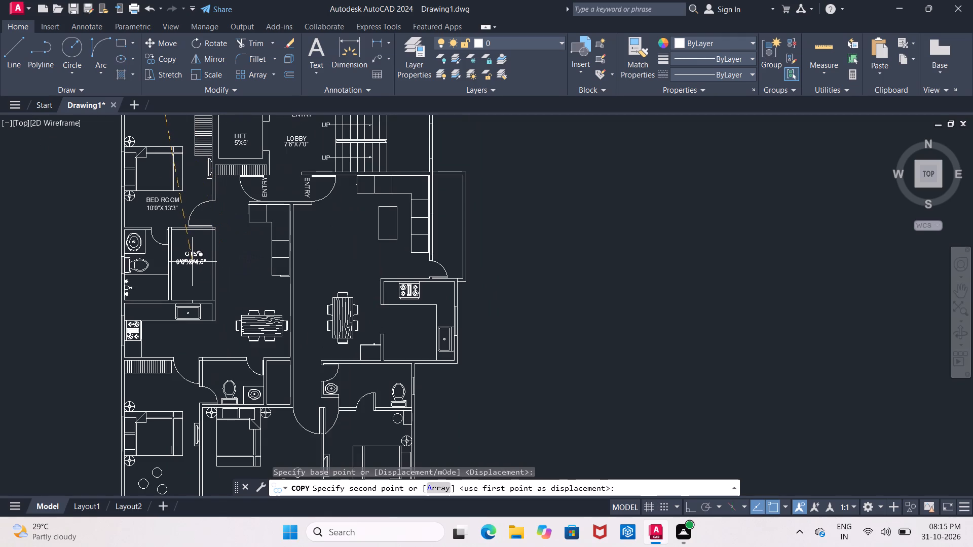
middle_drag(192, 261, 233, 232)
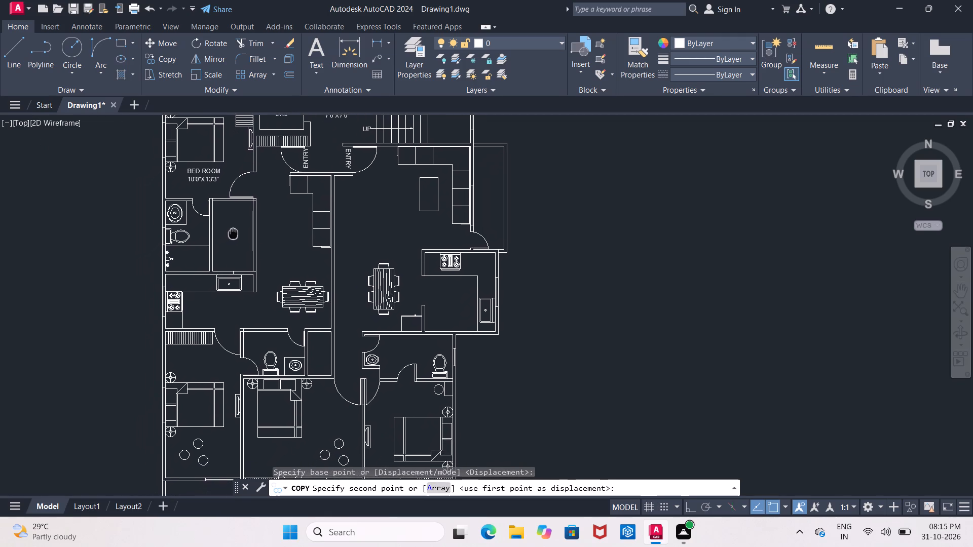
middle_drag(233, 232, 233, 232)
scroll(228, 240, up, 3)
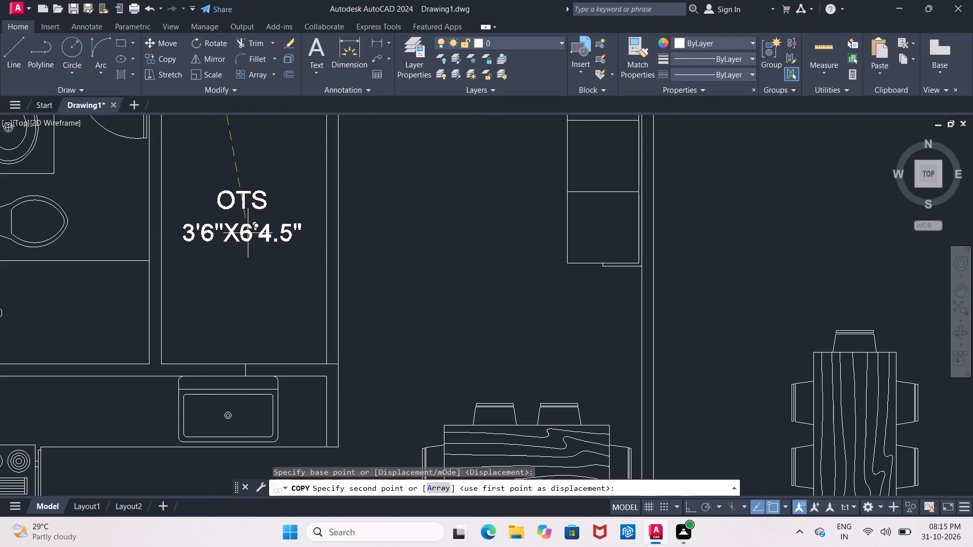
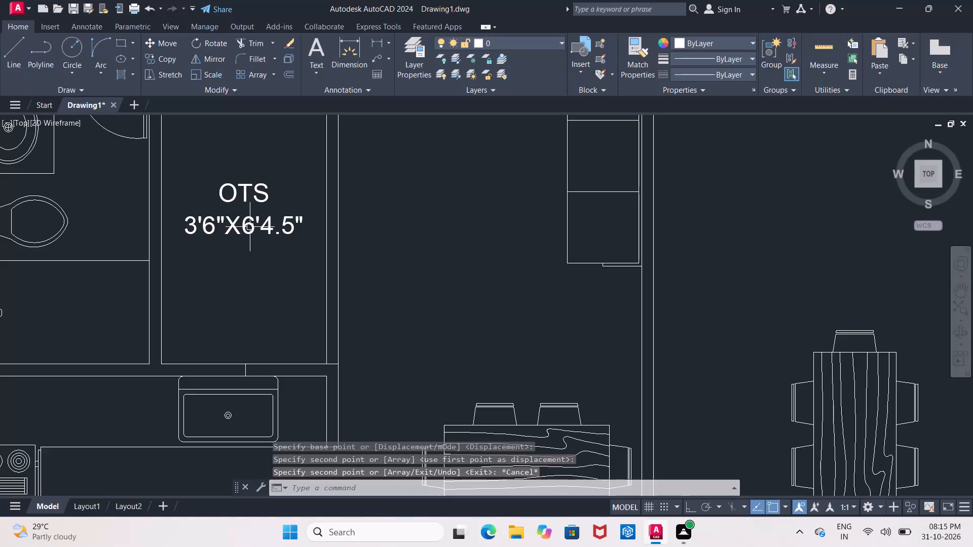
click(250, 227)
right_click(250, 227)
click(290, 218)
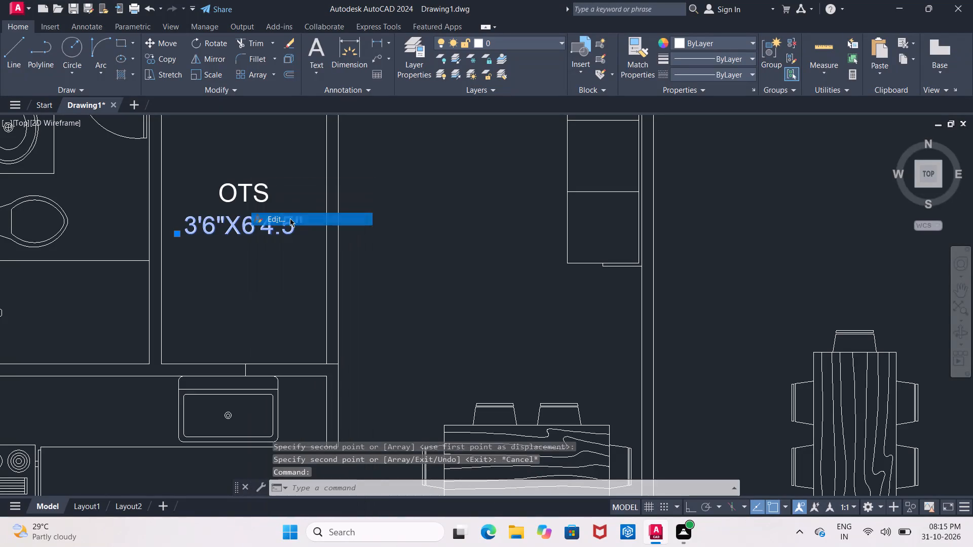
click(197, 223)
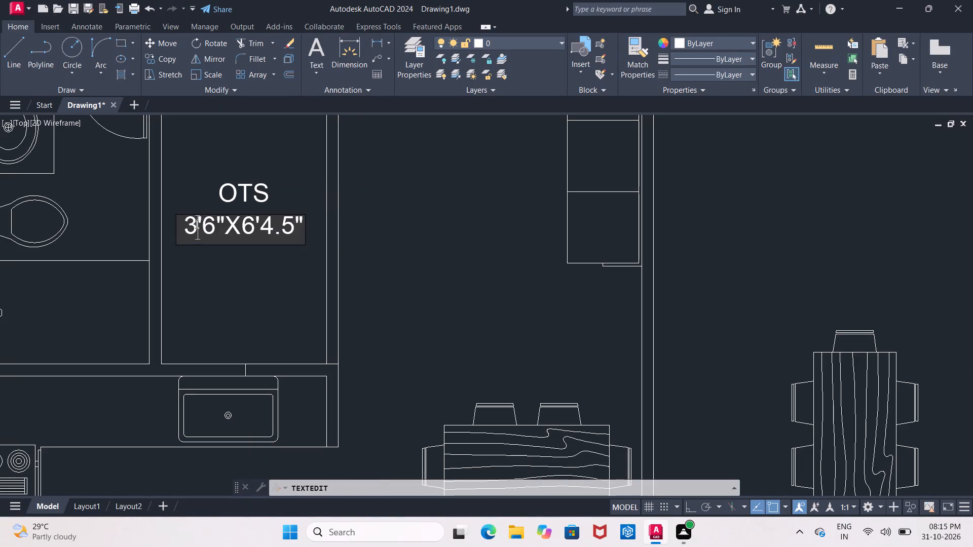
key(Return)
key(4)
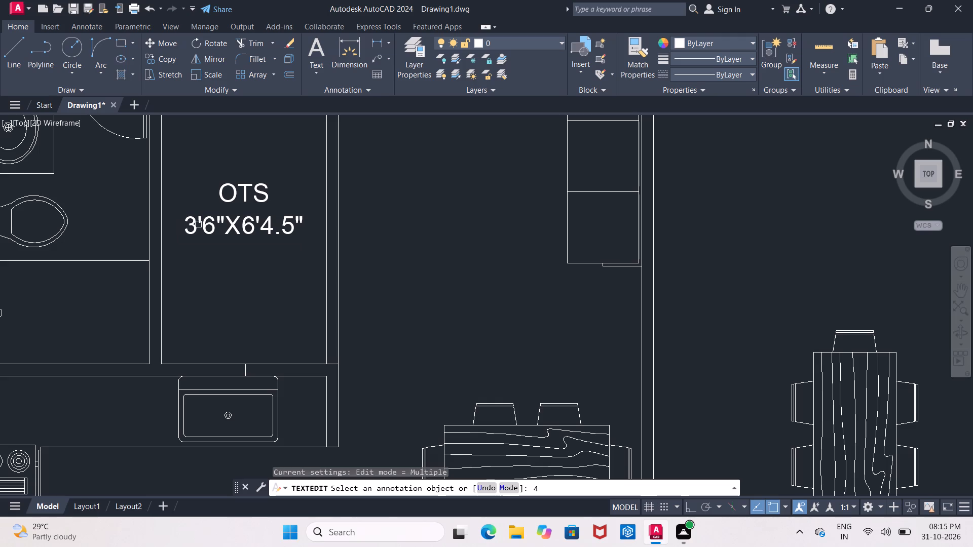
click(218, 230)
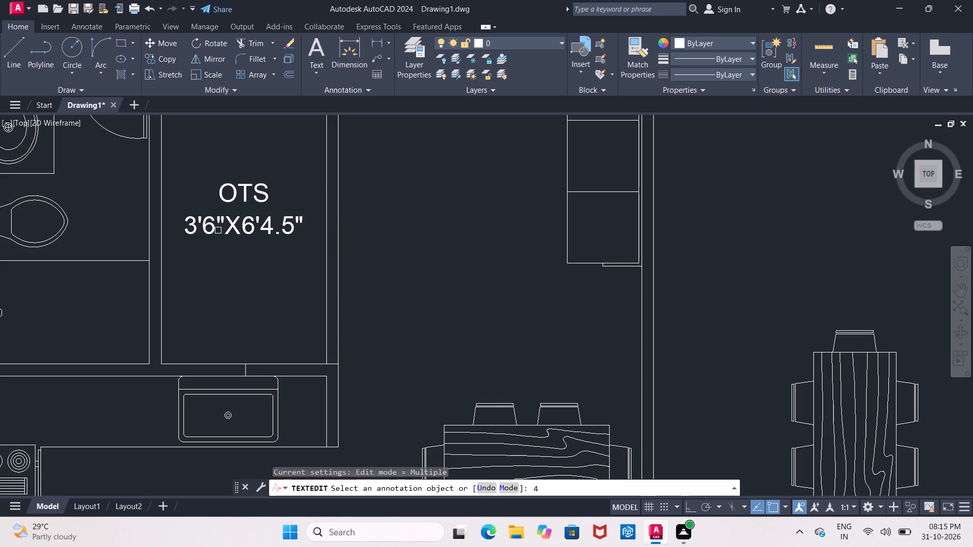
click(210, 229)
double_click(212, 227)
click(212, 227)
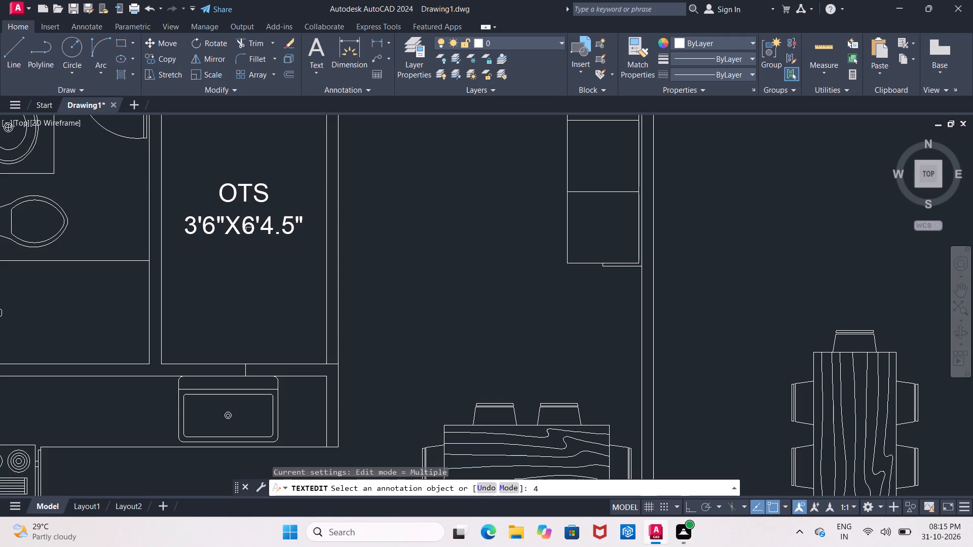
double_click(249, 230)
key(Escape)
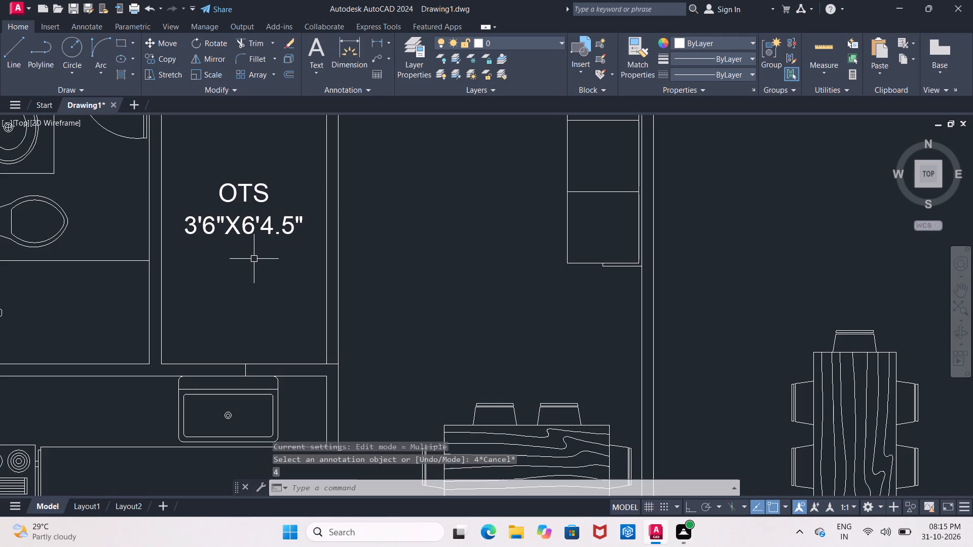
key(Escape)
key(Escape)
Edit the size text below the OTS label beside the lower-flat toilet, setting its first dimension to 4'7.5".
click(242, 221)
right_click(236, 226)
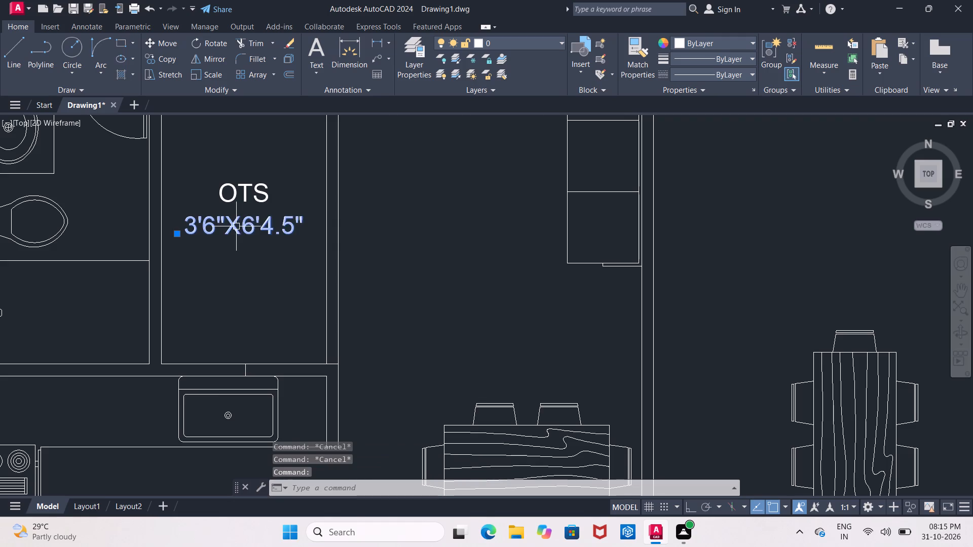
click(256, 218)
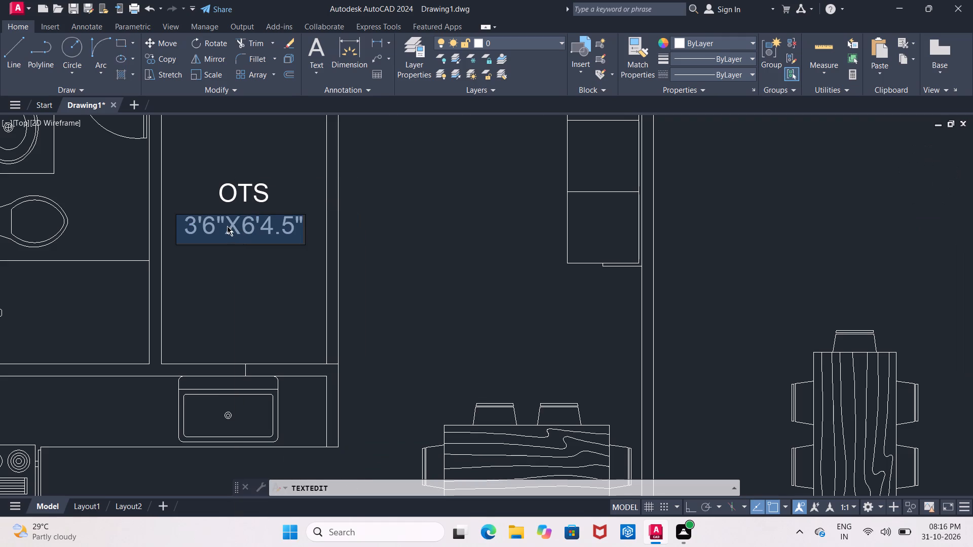
click(224, 224)
click(214, 226)
key(BackSpace)
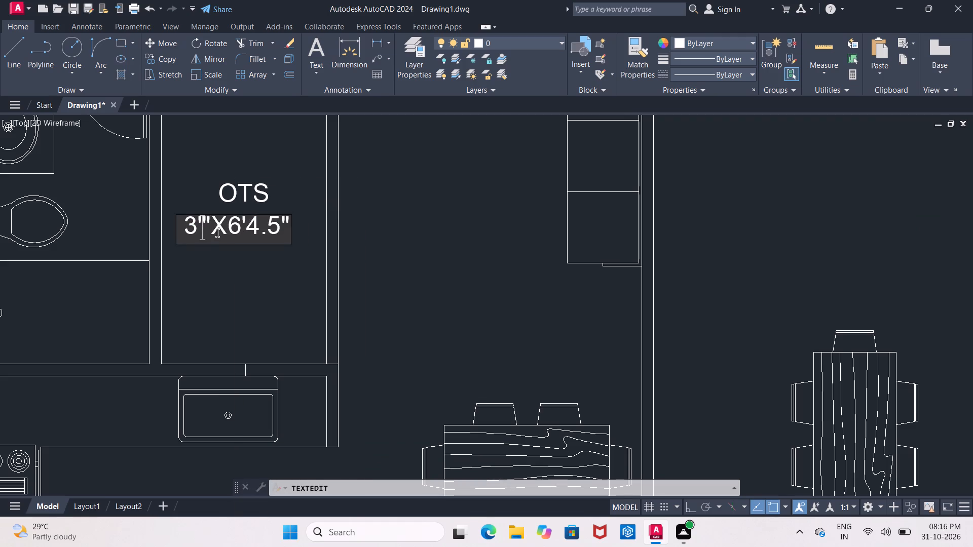
key(BackSpace)
key(BackSpace)
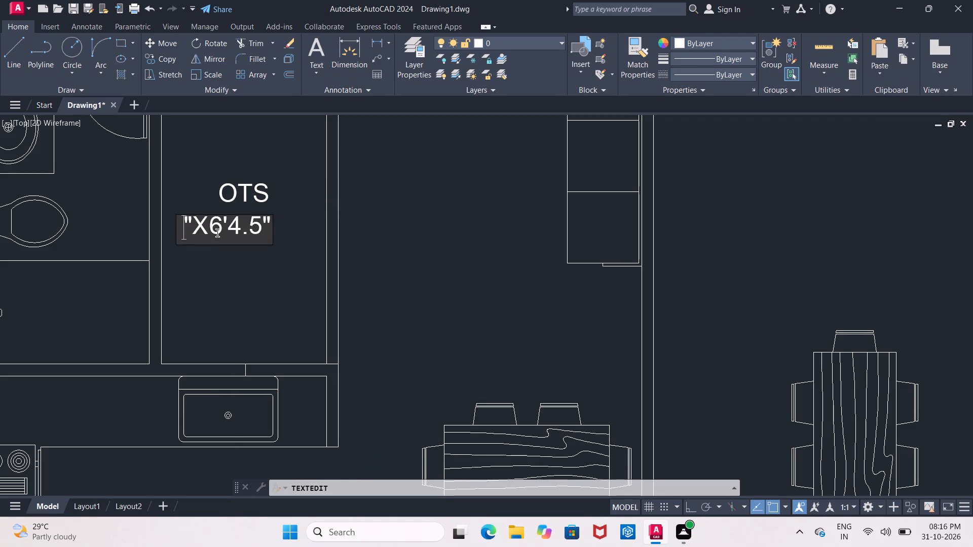
key(4)
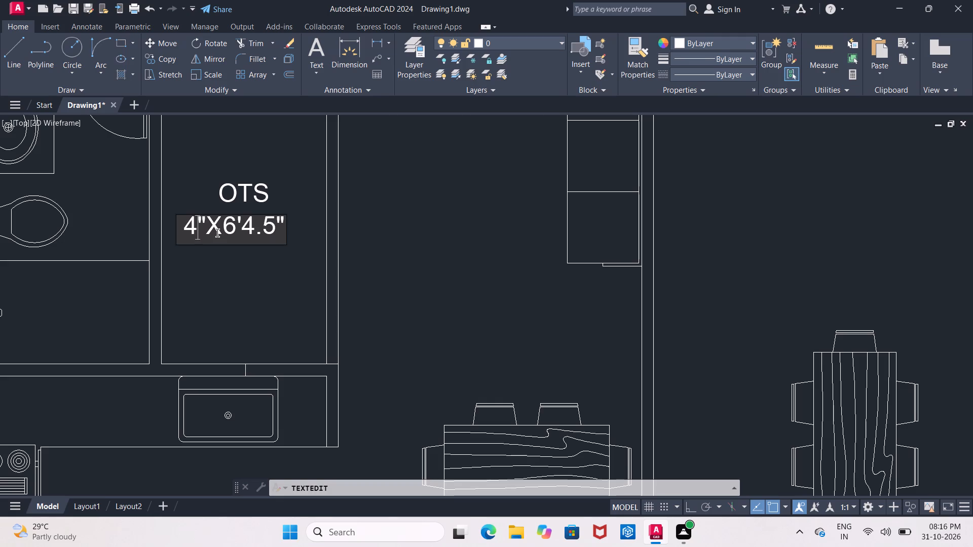
text('7.5")
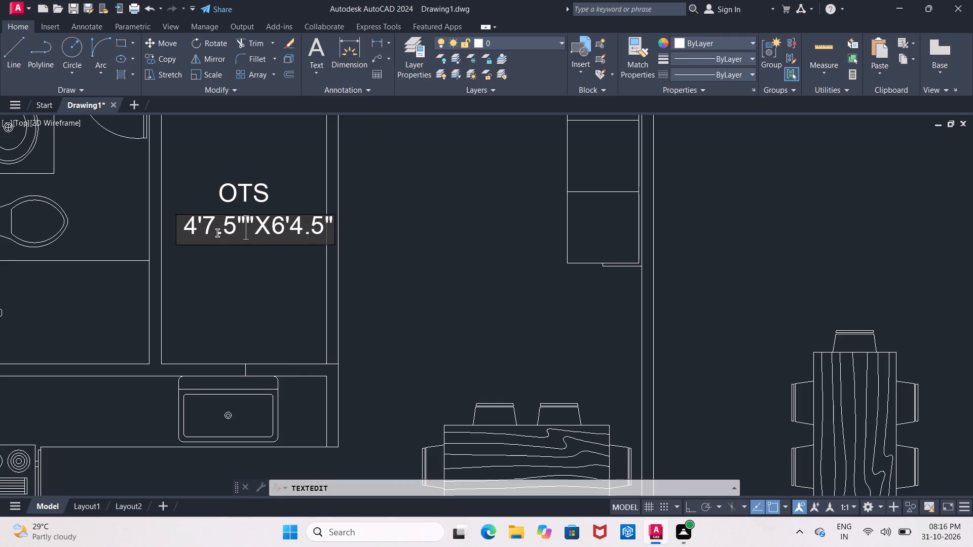
key(BackSpace)
Set the second dimension of the same OTS size text to 8'0" and finish the text edit.
key(Right)
key(Right)
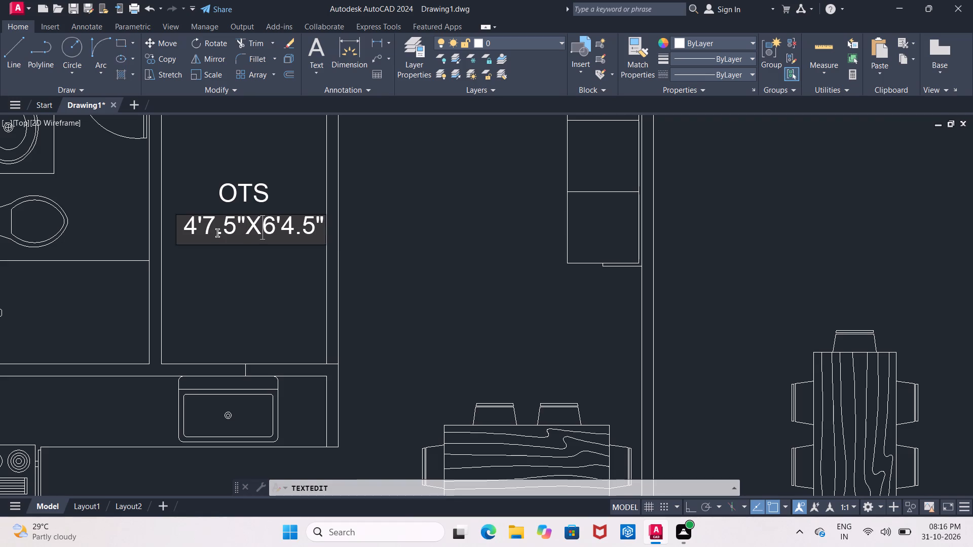
key(Right)
key(Right)
key(Right)
key(Right)
key(Right)
key(BackSpace)
key(BackSpace)
key(BackSpace)
key(BackSpace)
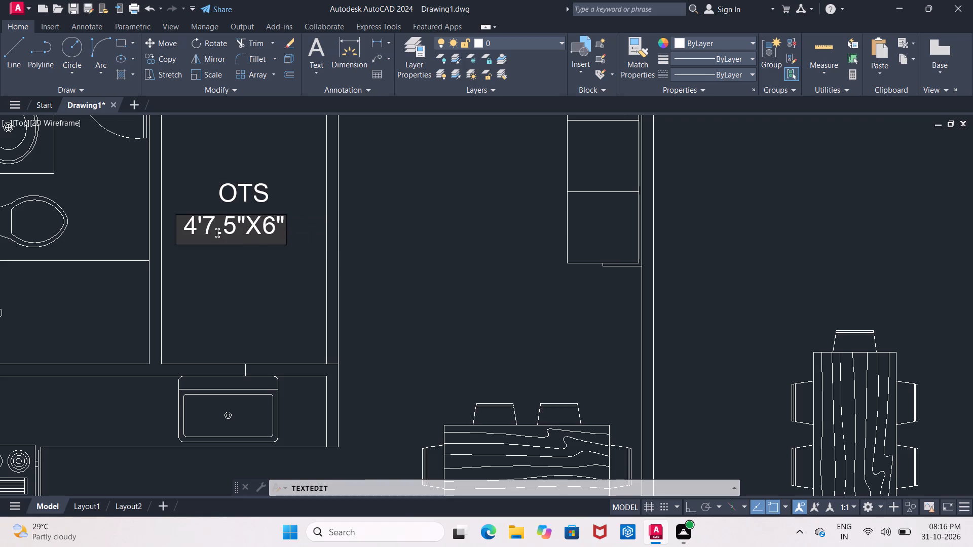
key(BackSpace)
text(8'0)
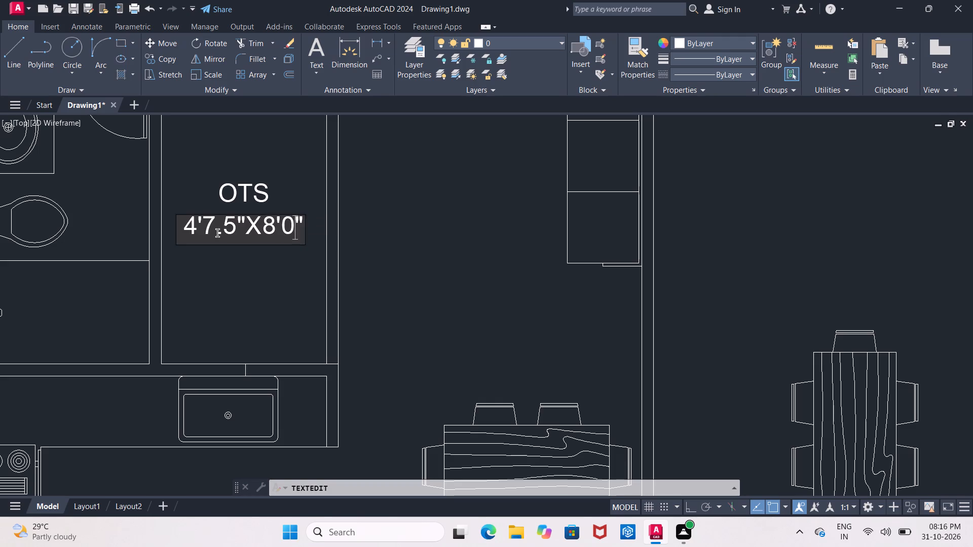
drag(200, 275, 206, 279)
scroll(217, 282, down, 2)
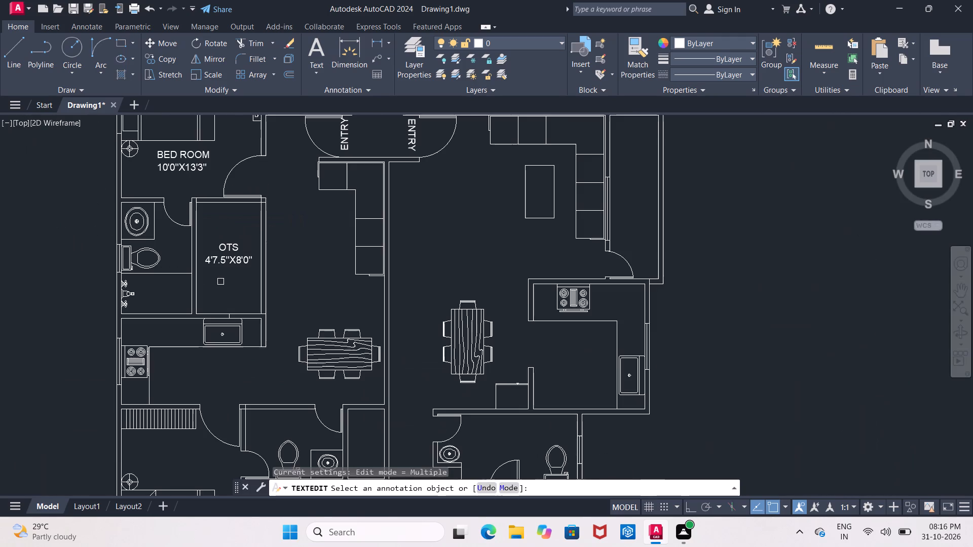
key(Escape)
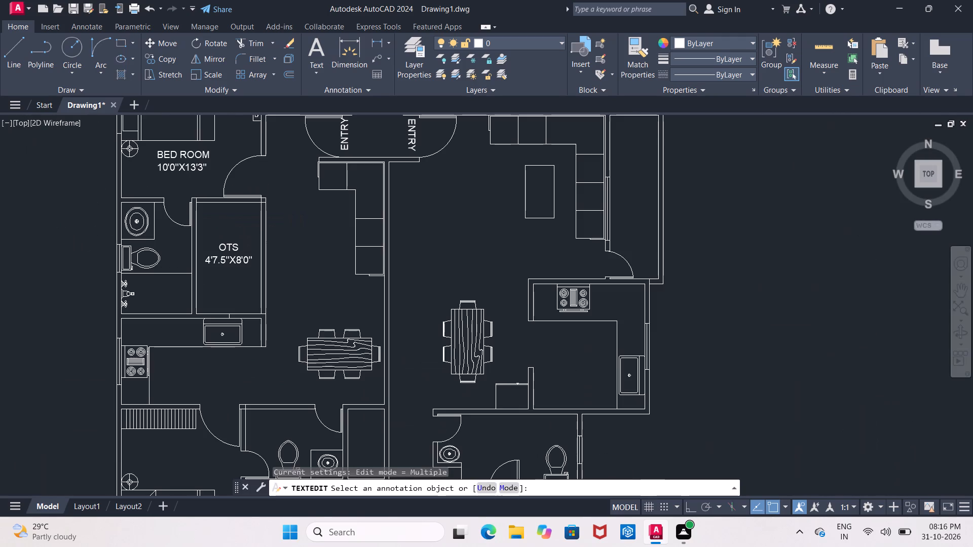
Copy the TOILET label and its 5'X8' size text from the toilet adjoining the 10'6"X12'0" bedroom into the toilet beside the 4'7.5"X8'0" OTS.
middle_drag(241, 280, 242, 307)
scroll(321, 275, down, 1)
middle_drag(366, 228, 368, 264)
middle_drag(371, 277, 376, 312)
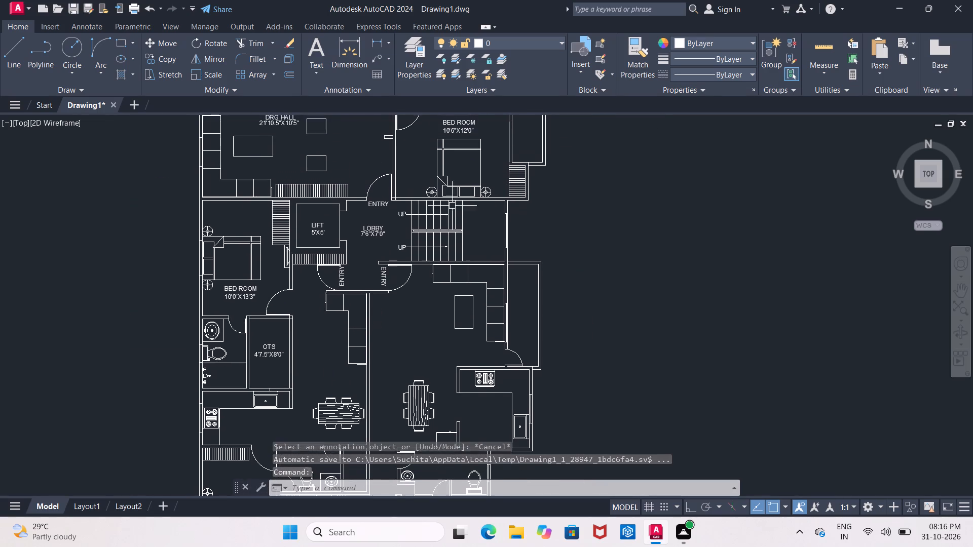
middle_drag(459, 184, 433, 281)
click(423, 165)
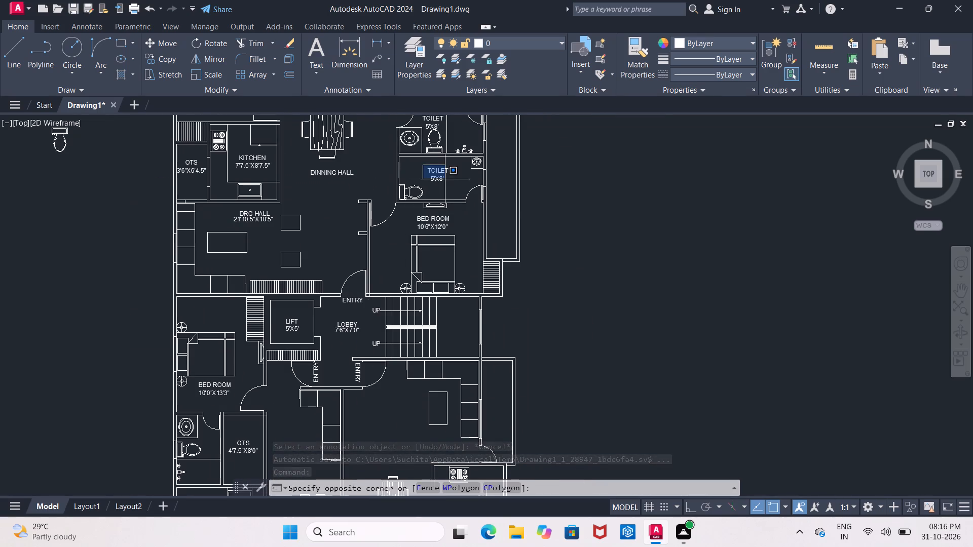
click(455, 188)
click(163, 64)
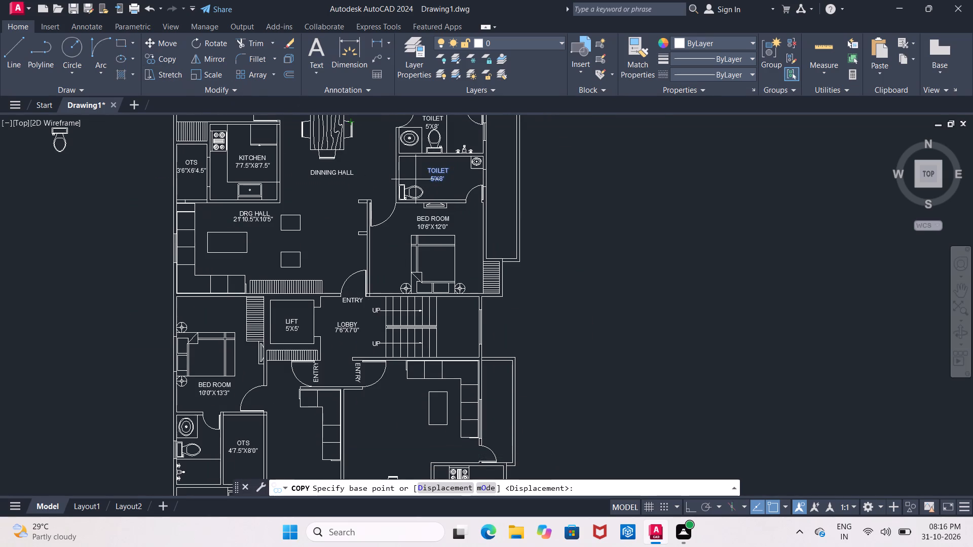
click(440, 175)
middle_drag(258, 323, 295, 216)
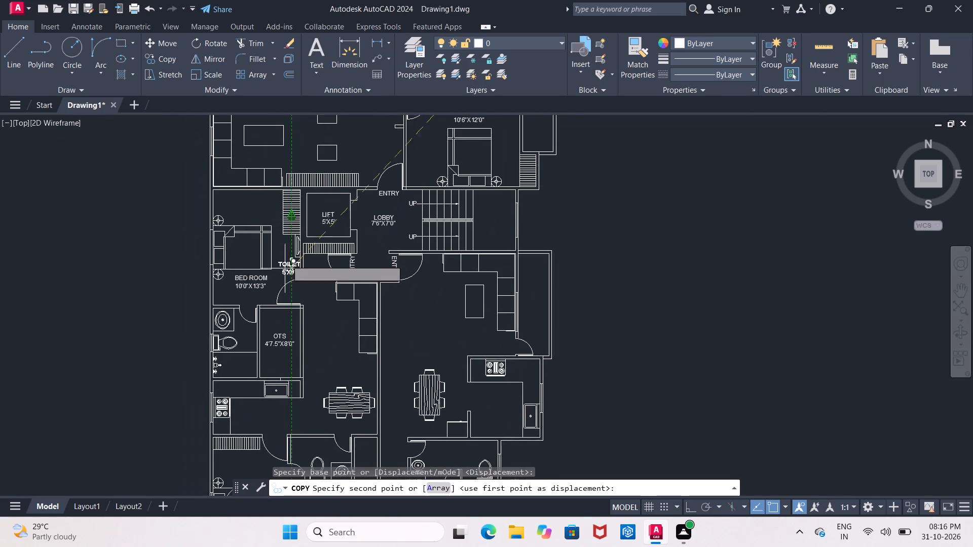
scroll(261, 343, up, 1)
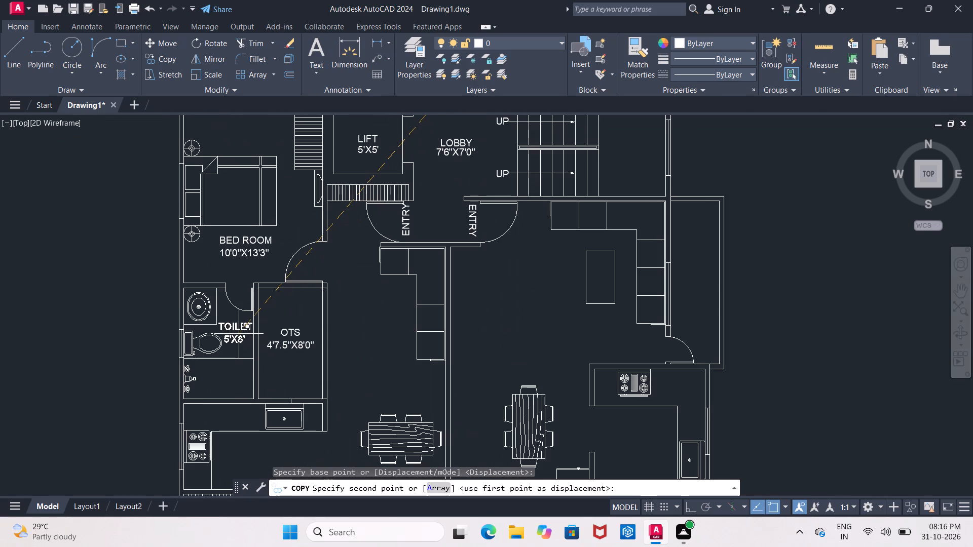
click(221, 381)
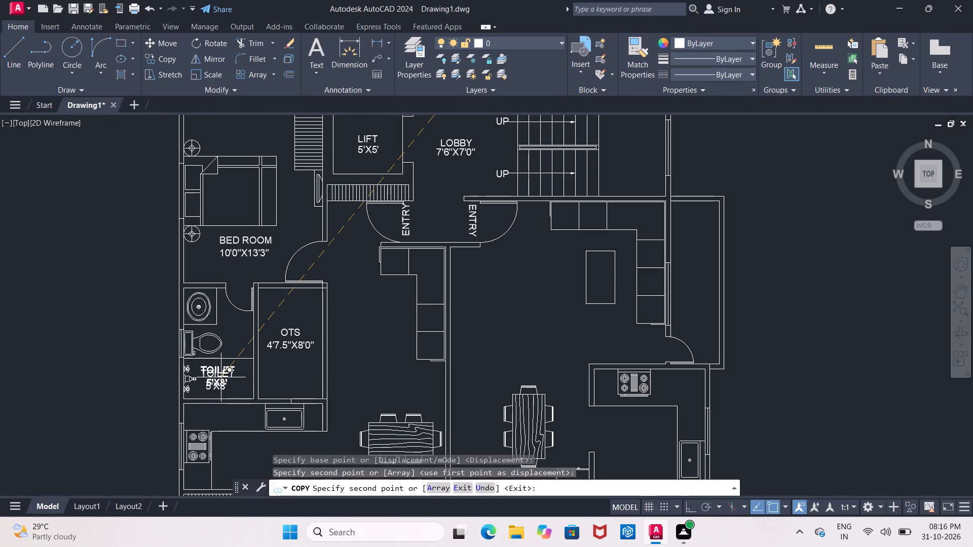
key(Escape)
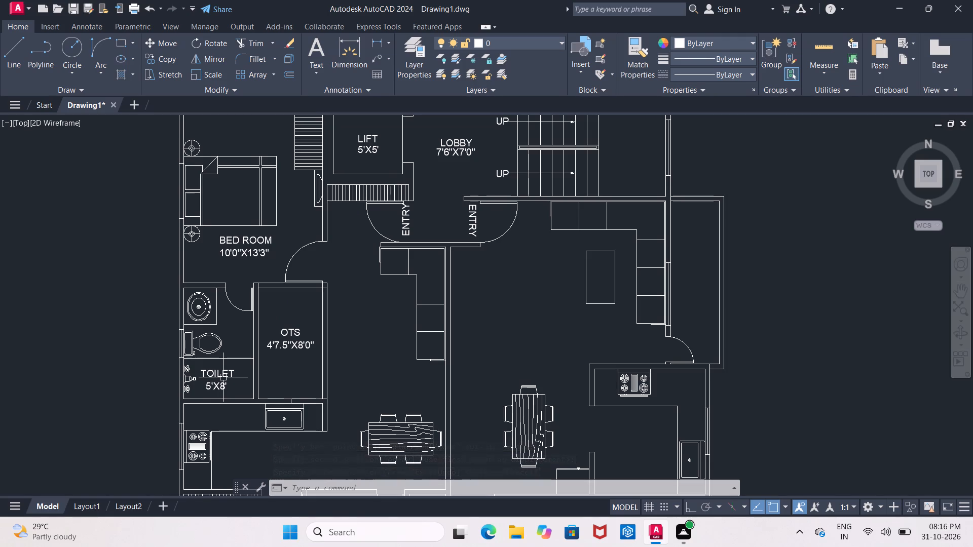
Copy the rectangular table beside the L-shaped sofa into the neighbouring flat's living area, next to its sofa.
click(587, 267)
click(175, 58)
drag(865, 284, 832, 292)
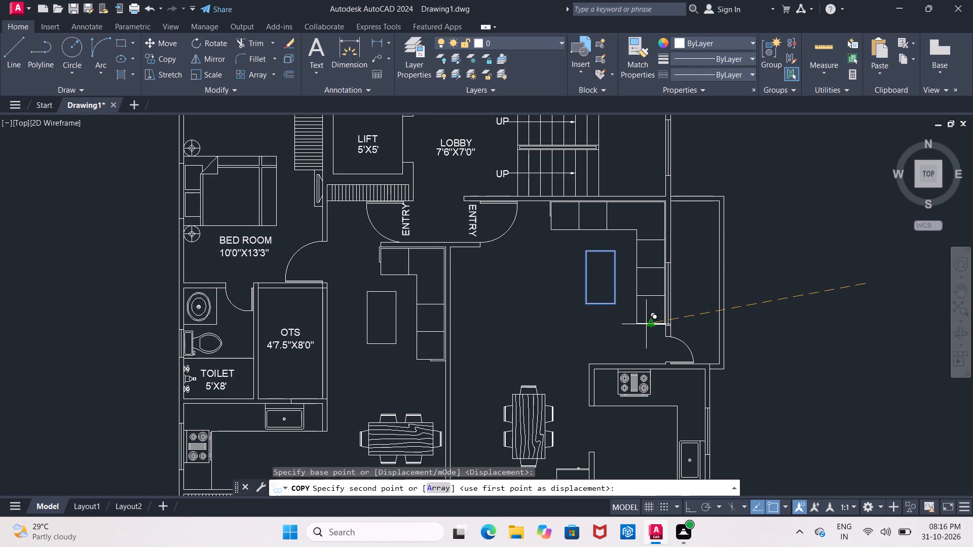
click(646, 324)
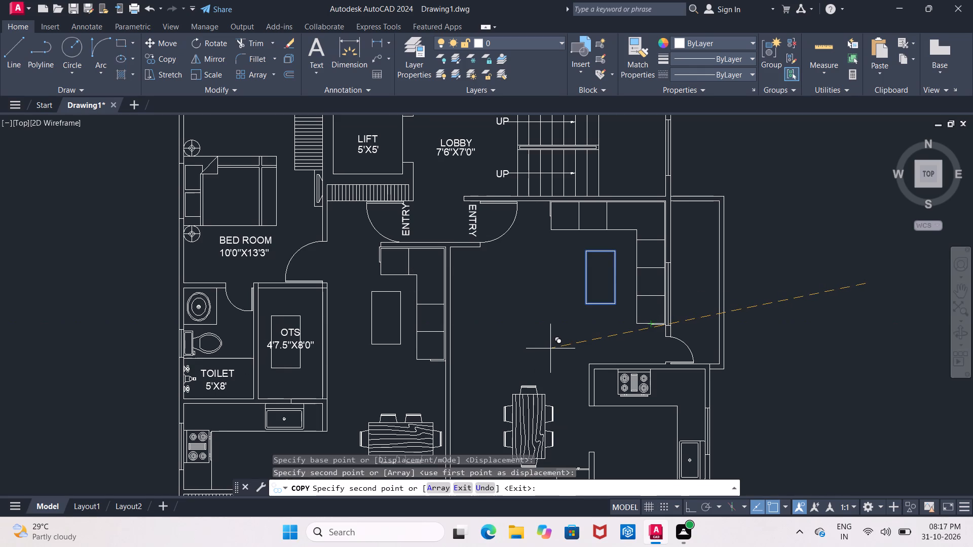
key(Escape)
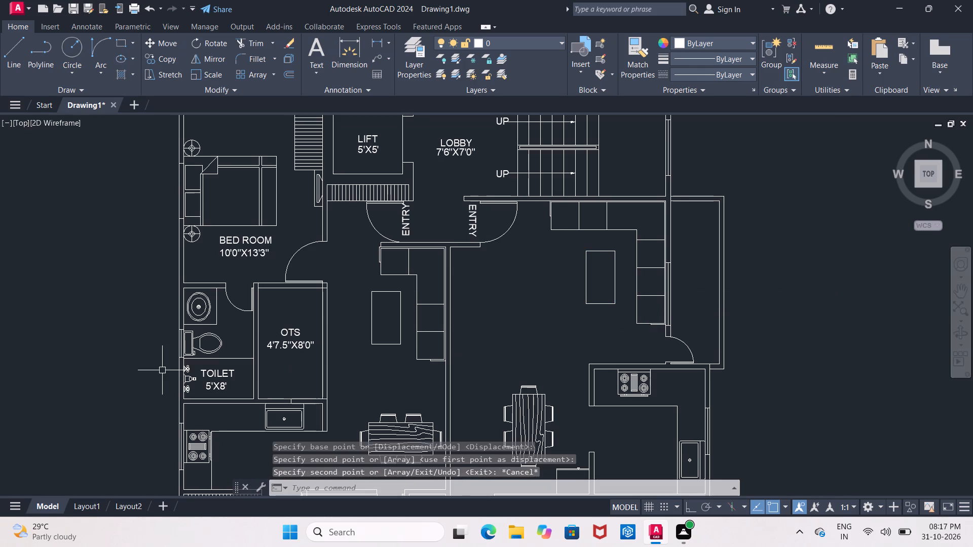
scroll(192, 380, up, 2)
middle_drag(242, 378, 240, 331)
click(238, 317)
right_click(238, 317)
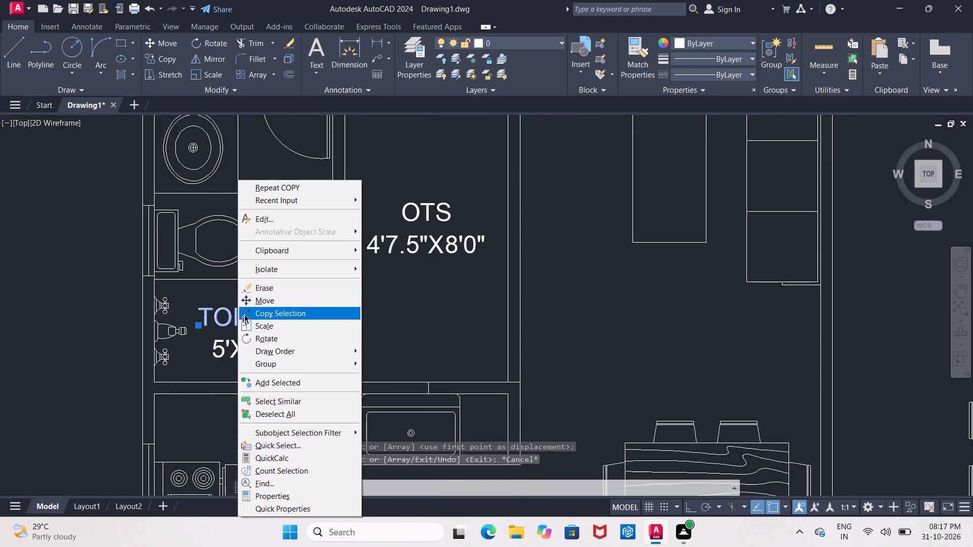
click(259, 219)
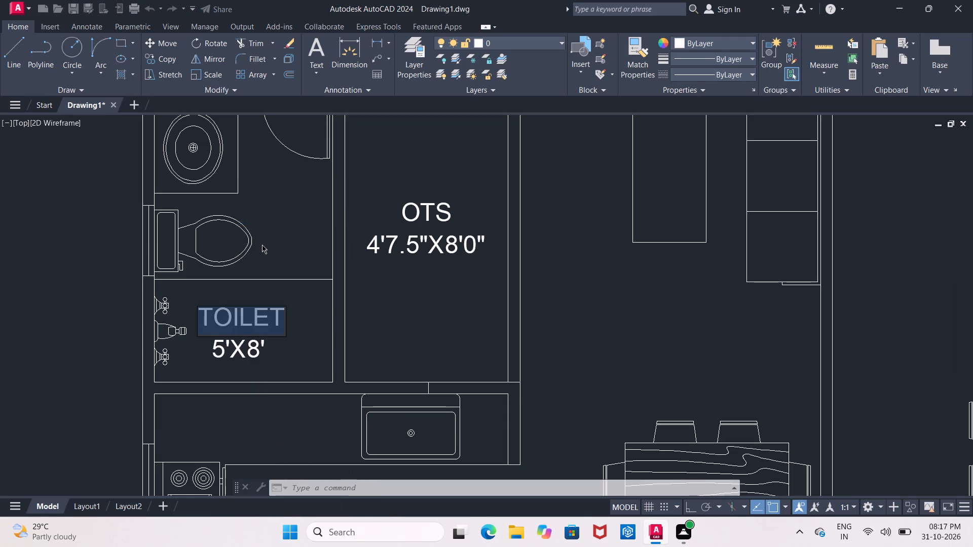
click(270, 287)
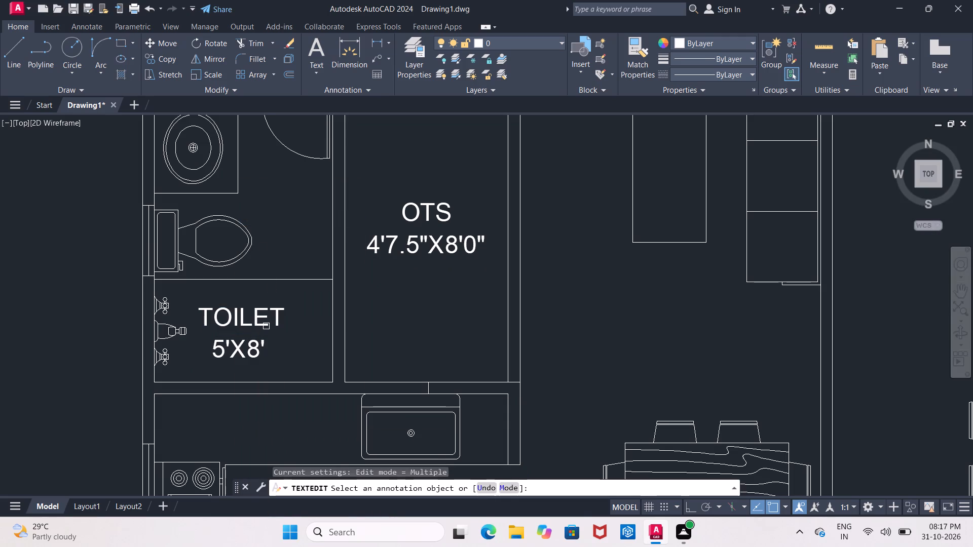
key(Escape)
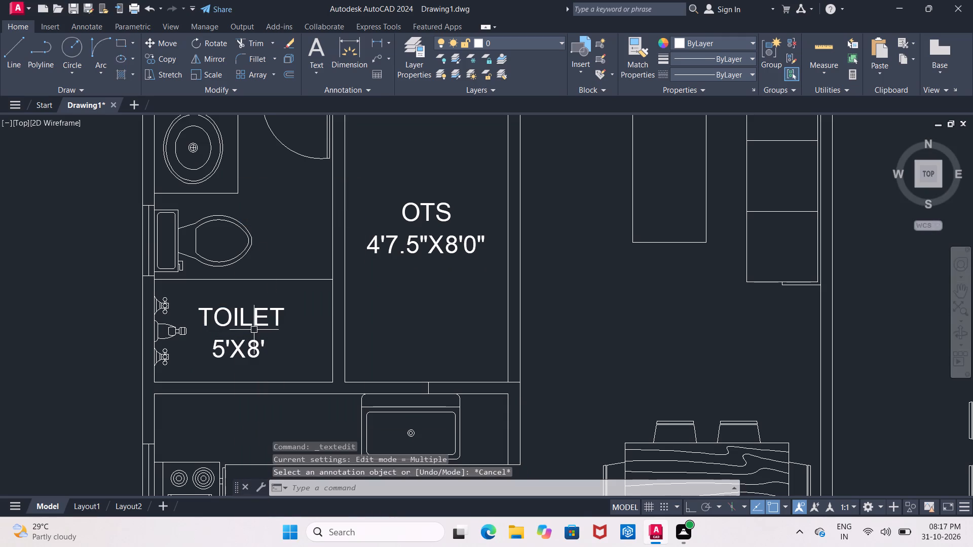
Copy the KITCHEN label and its 7'7.5"X8'7.5" size text from the upper flat into the lower-flat kitchen below the 5'X8' toilet.
scroll(254, 330, down, 3)
middle_drag(261, 203, 263, 273)
scroll(261, 223, down, 1)
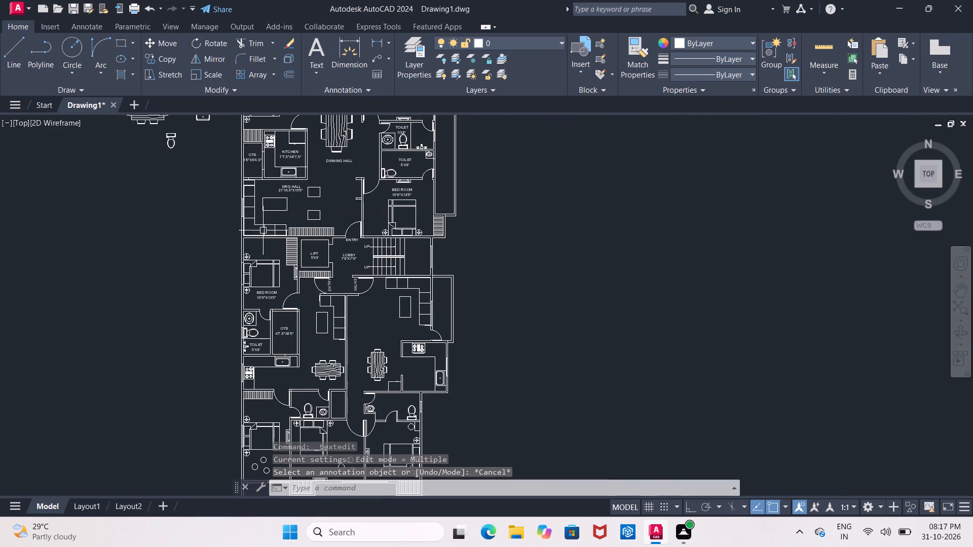
scroll(284, 147, up, 3)
click(282, 160)
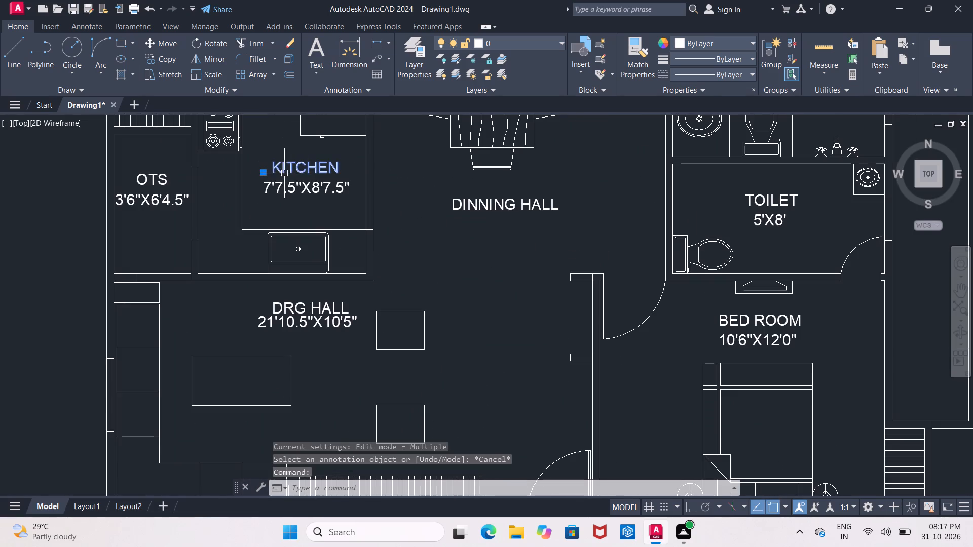
click(283, 184)
click(155, 60)
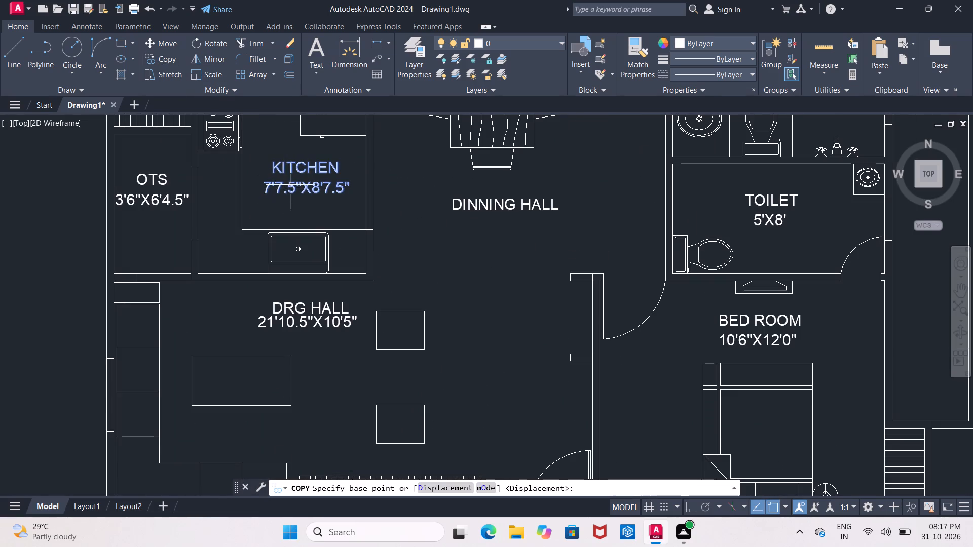
click(295, 170)
scroll(292, 202, down, 3)
middle_drag(277, 317, 259, 177)
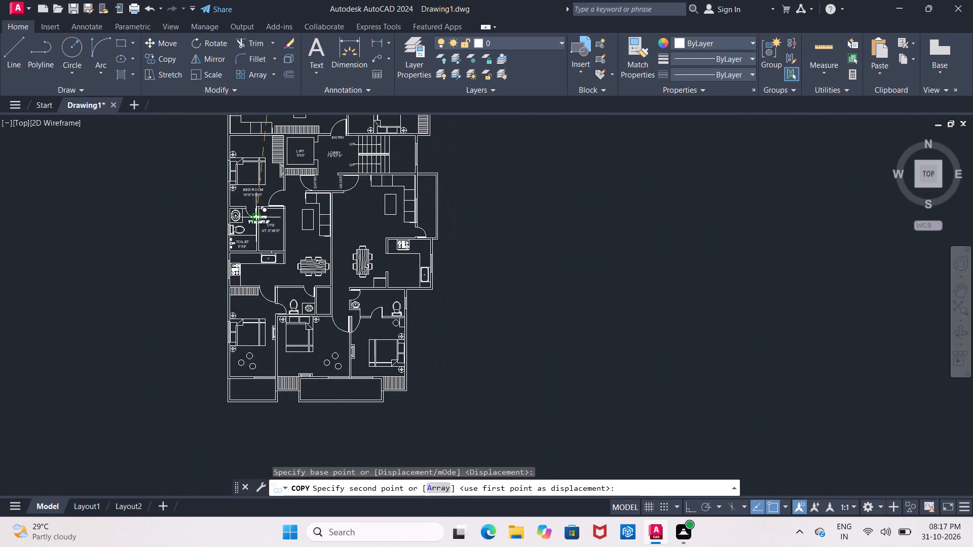
scroll(253, 256, up, 3)
click(252, 288)
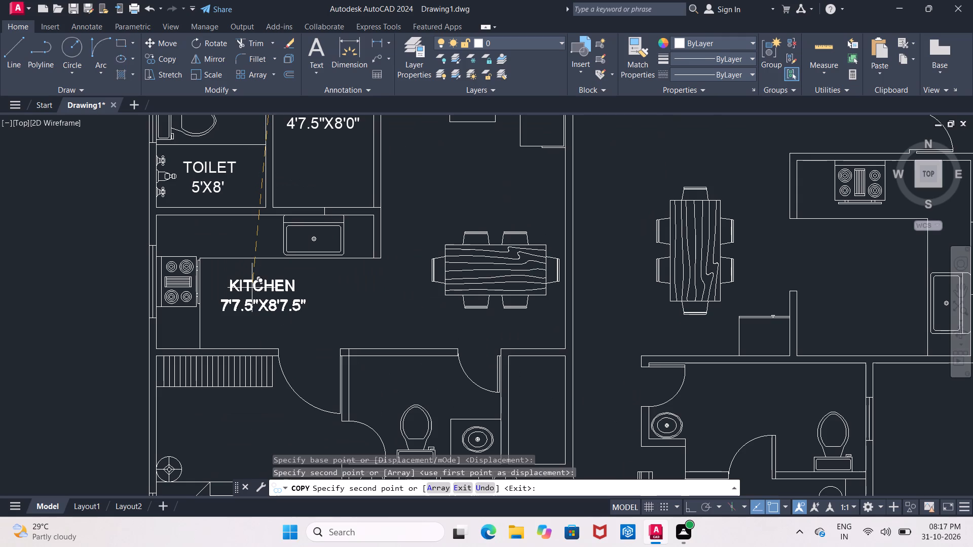
key(Escape)
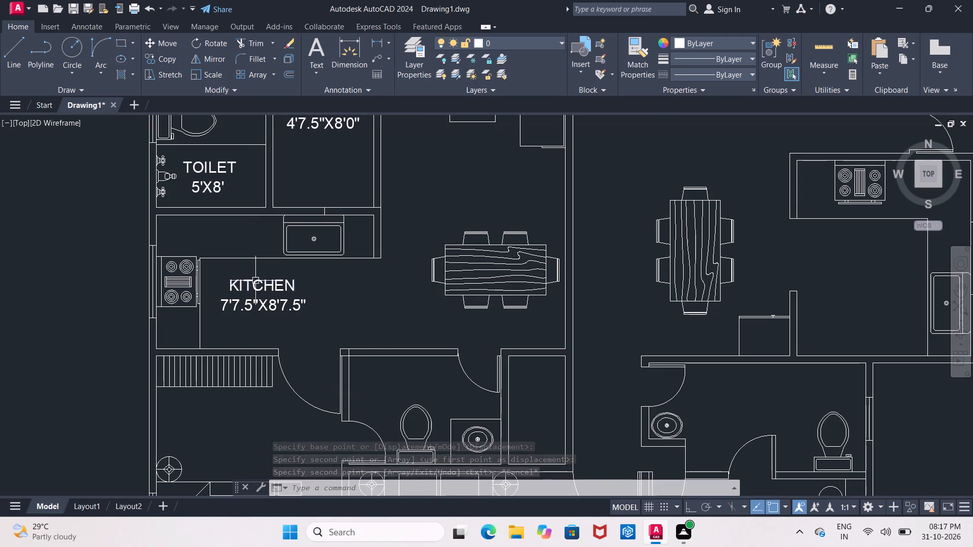
Change the size text below the copied KITCHEN label to 10'0"X10'0" and finish the text edit.
click(255, 281)
right_click(255, 281)
click(286, 218)
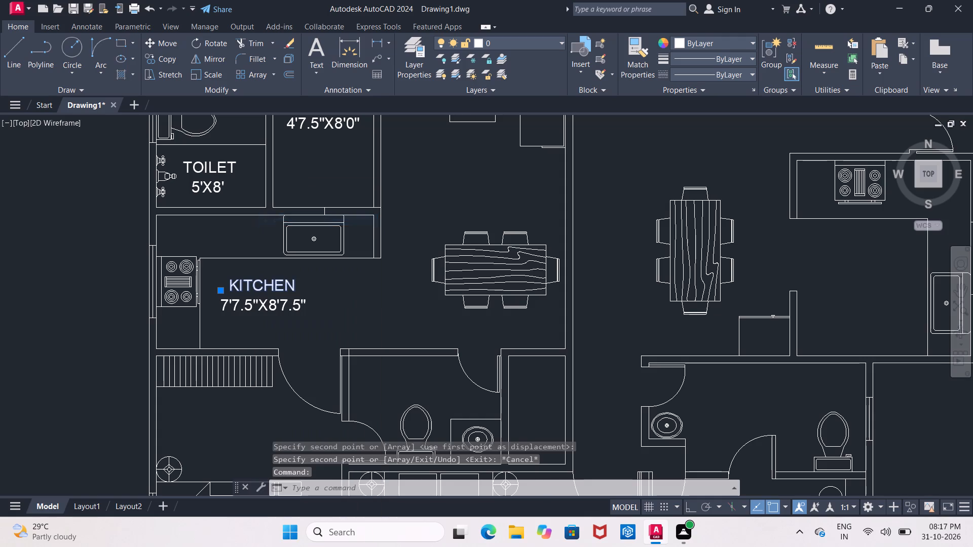
key(Escape)
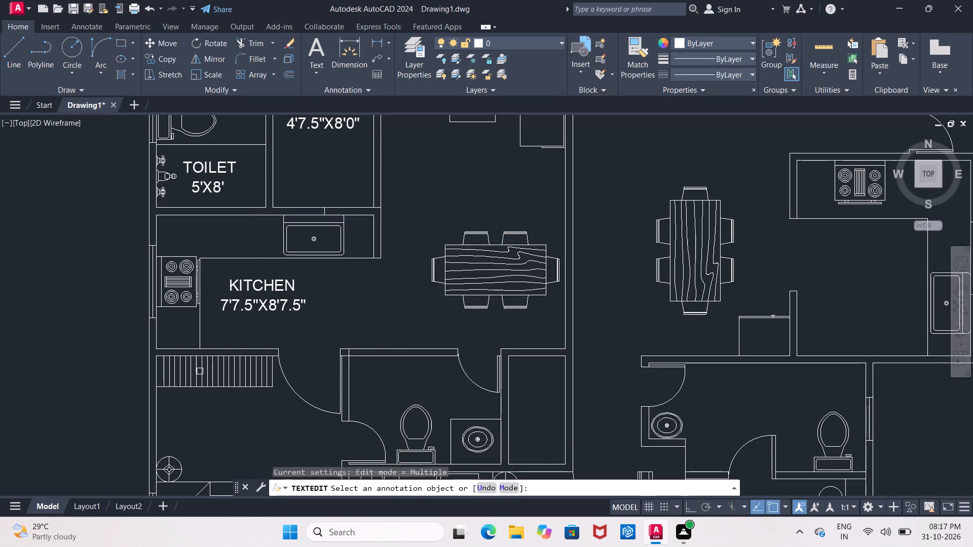
click(259, 306)
click(298, 306)
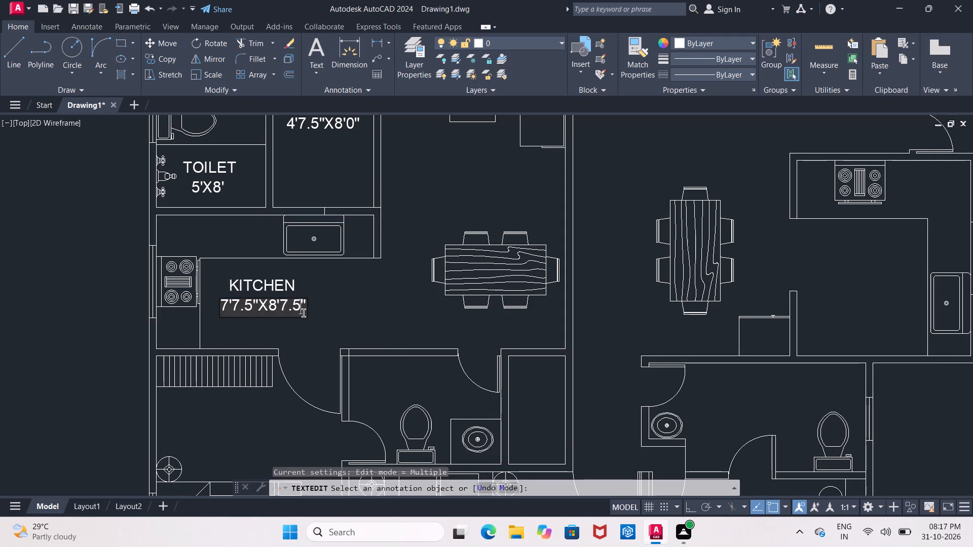
key(Right)
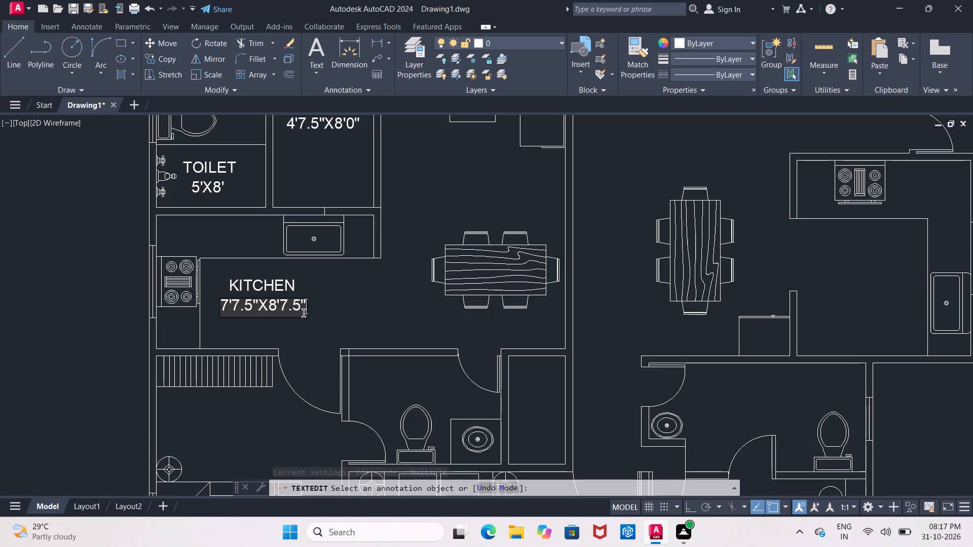
key(BackSpace)
key(BackSpace)
key(BackSpace)
key(BackSpace)
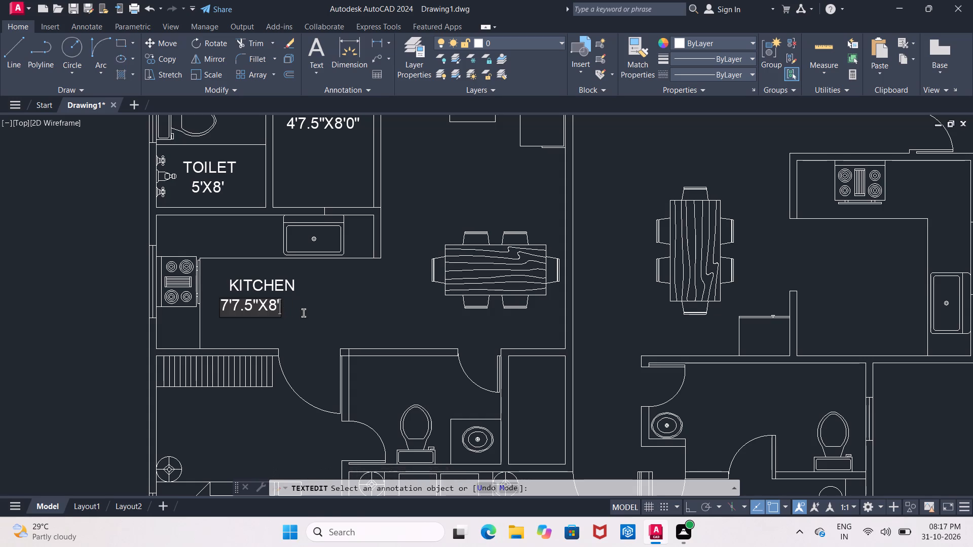
key(BackSpace)
key(BackSpace)
key(BackSpace)
key(BackSpace)
key(BackSpace)
key(BackSpace)
key(BackSpace)
key(BackSpace)
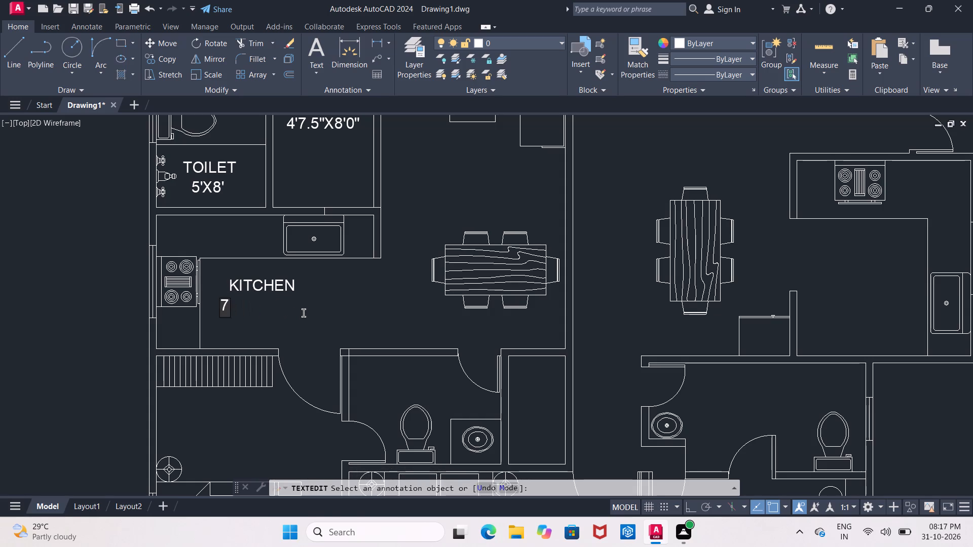
key(BackSpace)
text(10')
text(0")
key(x)
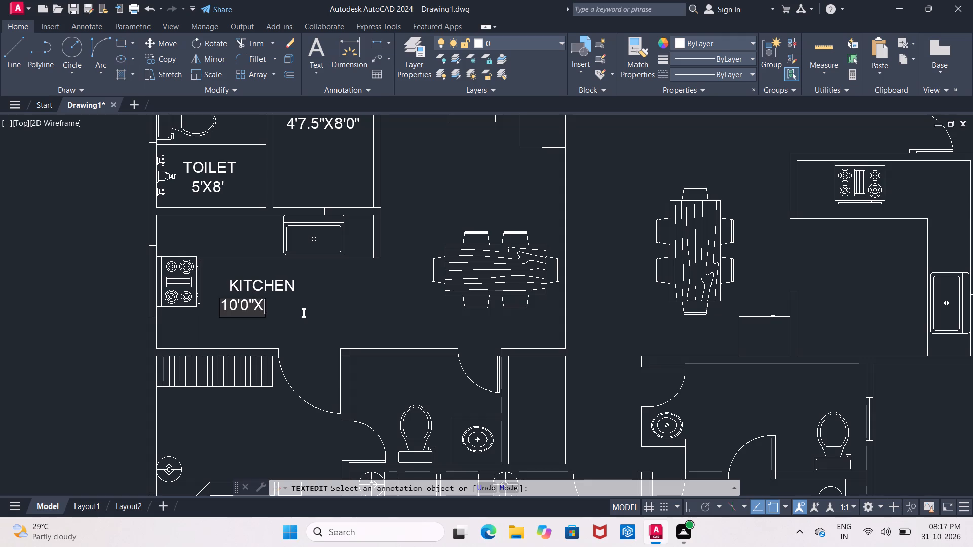
text(10'0")
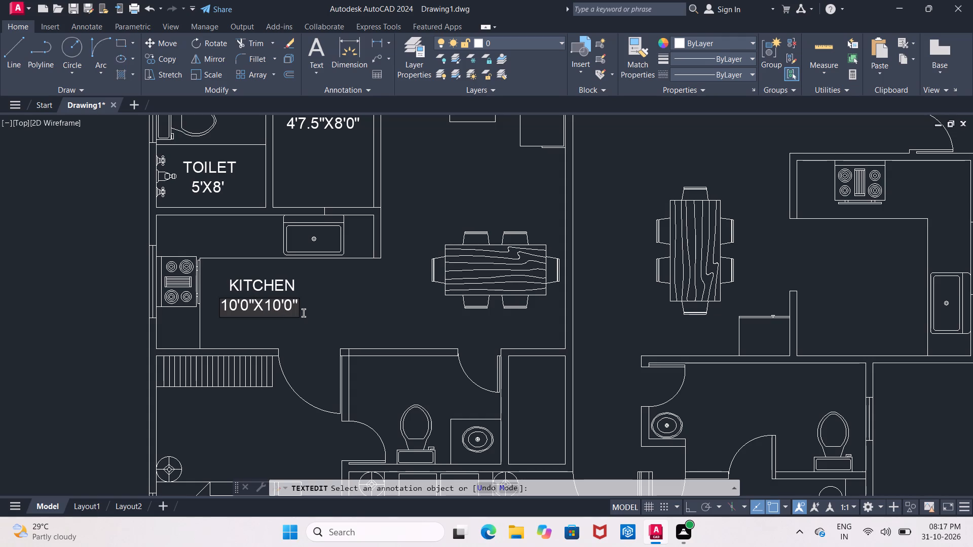
click(352, 328)
key(Escape)
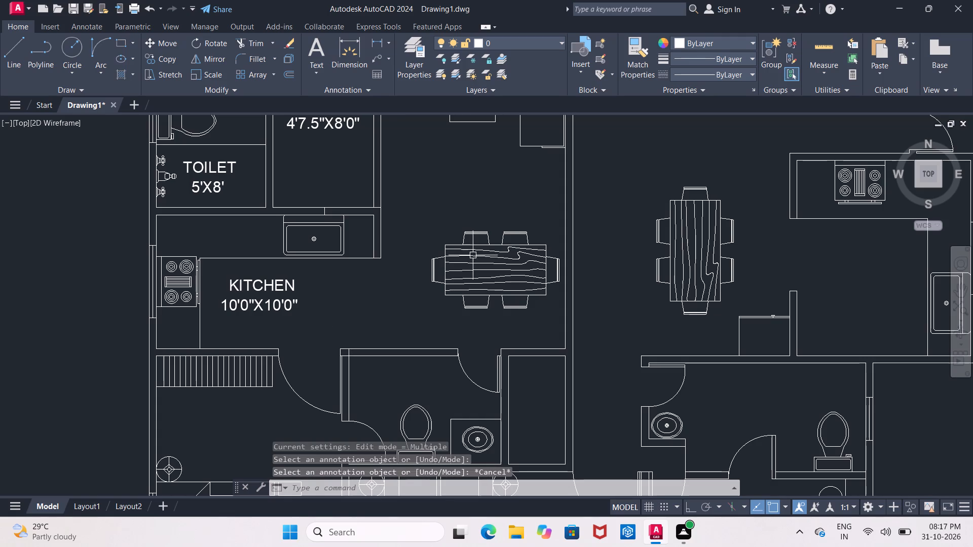
Copy the TOILET label and its 5'X8' size text from beside the OTS into the toilet above the middle bedroom.
scroll(392, 283, down, 2)
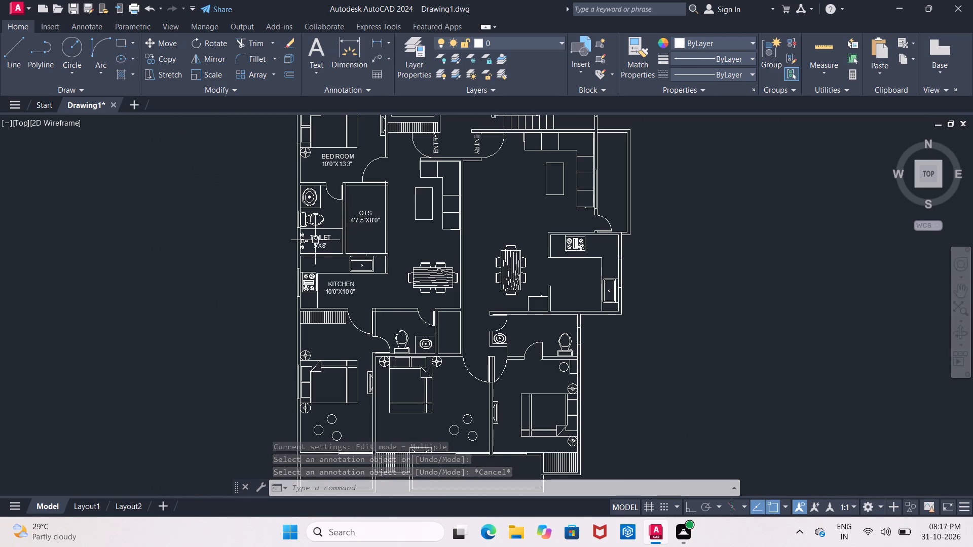
click(317, 236)
click(318, 247)
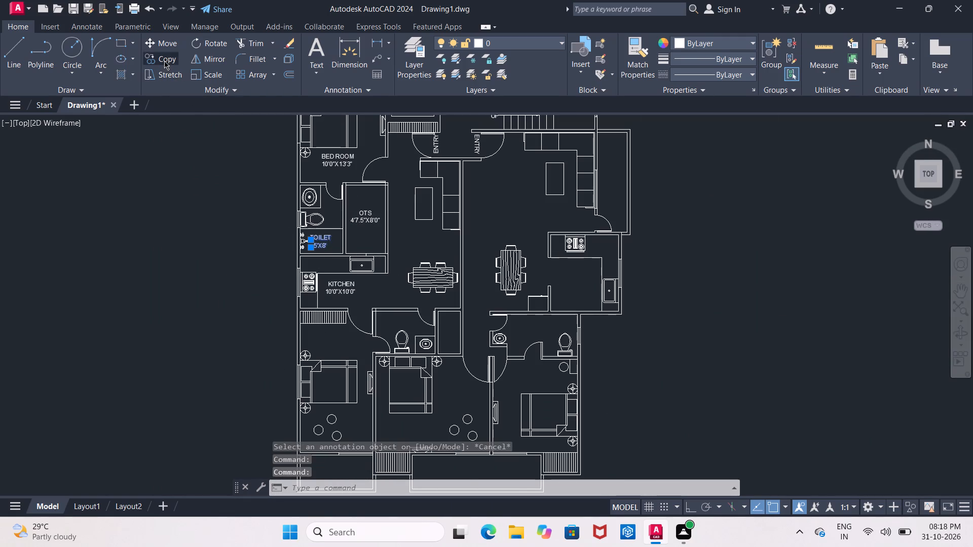
click(164, 61)
click(323, 243)
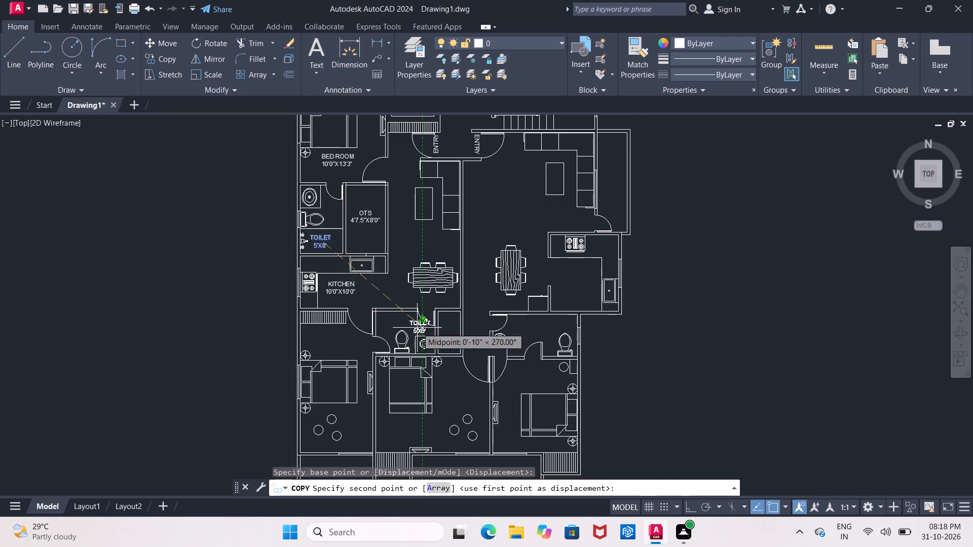
scroll(415, 333, up, 4)
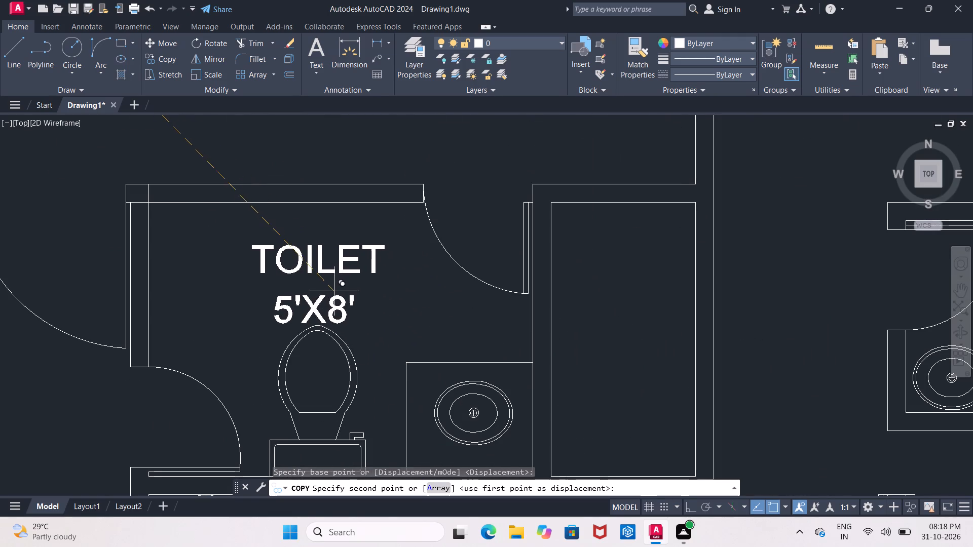
click(332, 282)
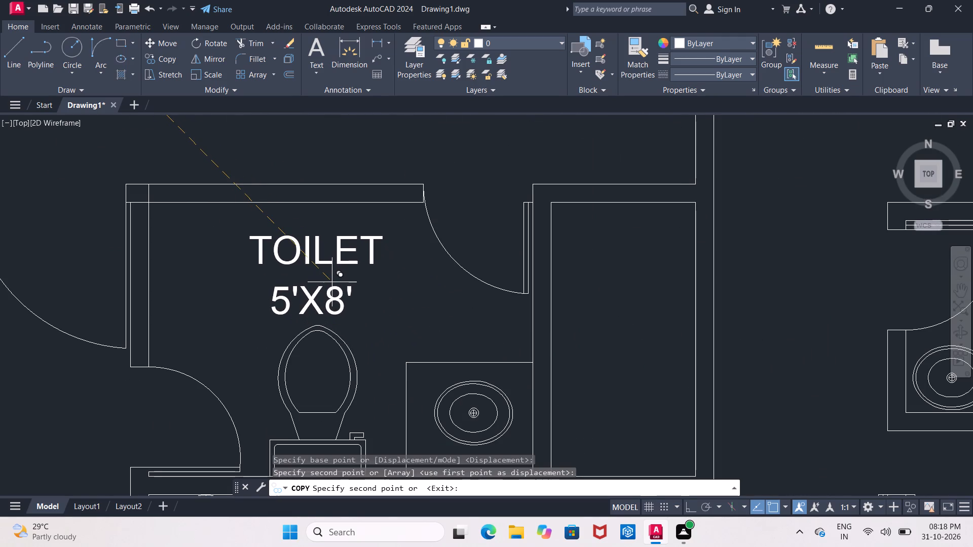
key(Escape)
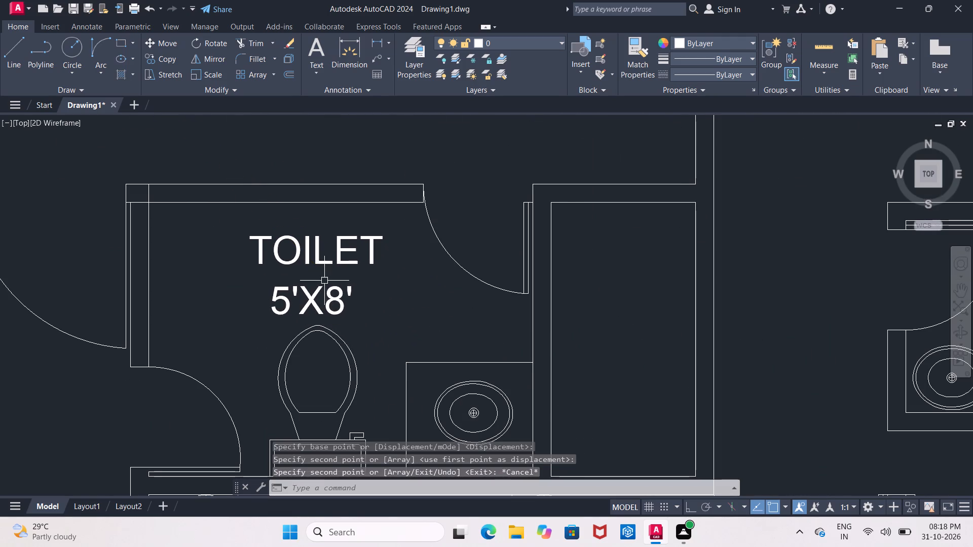
Change the size text below the copied TOILET label to 7'X5' and finish the text edit.
click(313, 292)
right_click(312, 298)
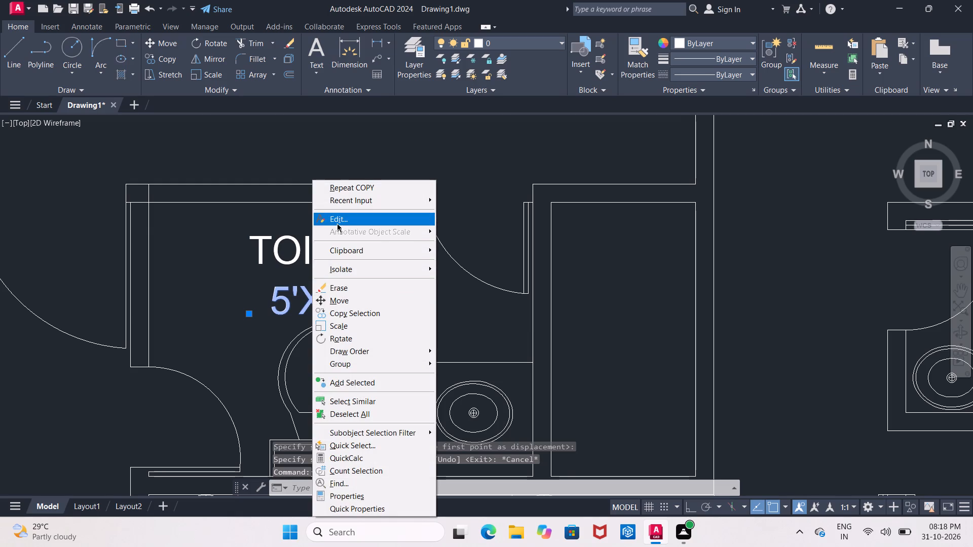
click(337, 223)
click(343, 302)
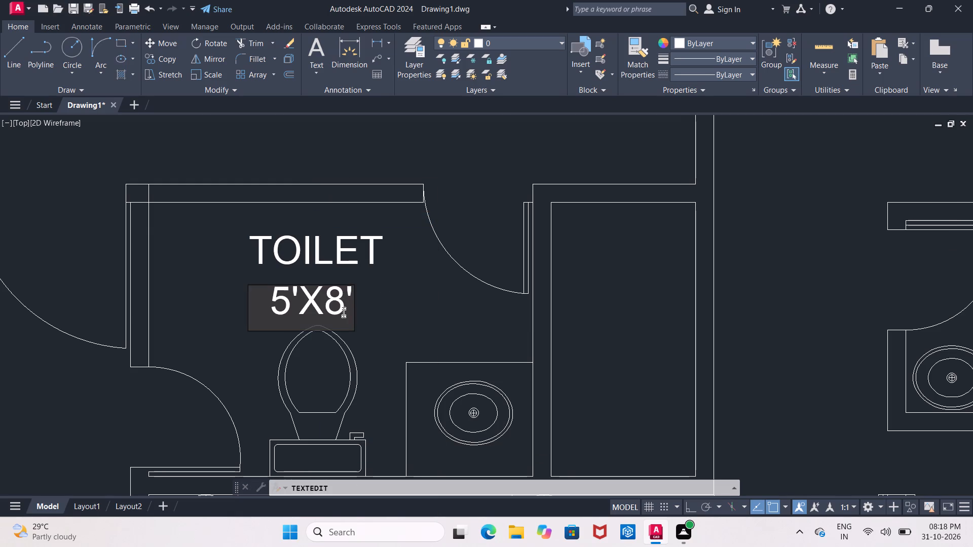
key(Right)
key(BackSpace)
key(BackSpace)
key(BackSpace)
key(BackSpace)
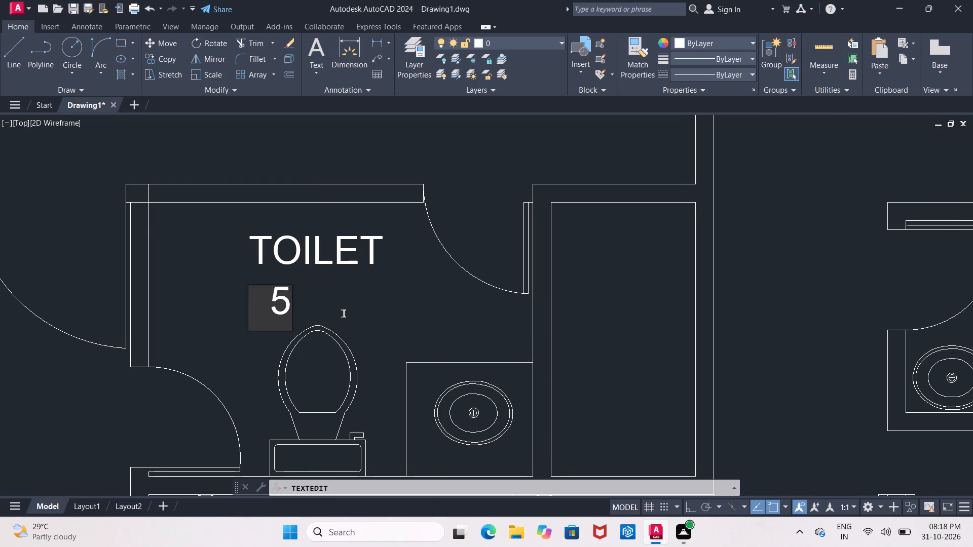
key(BackSpace)
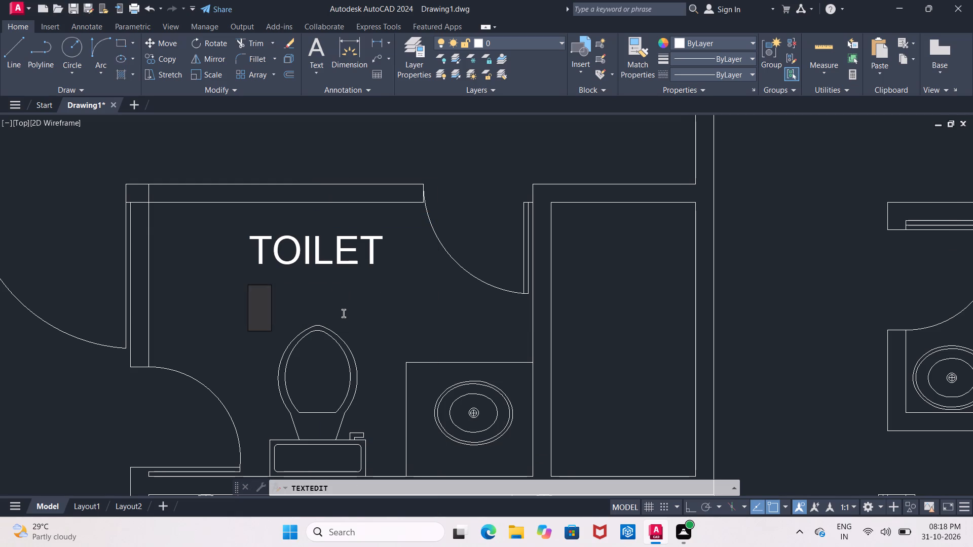
text(7')
key(x)
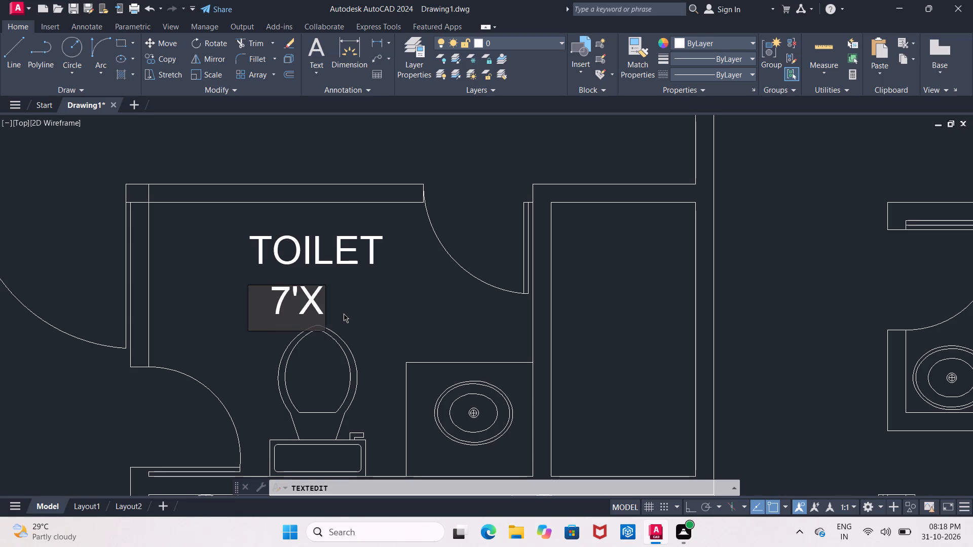
text(5')
click(442, 303)
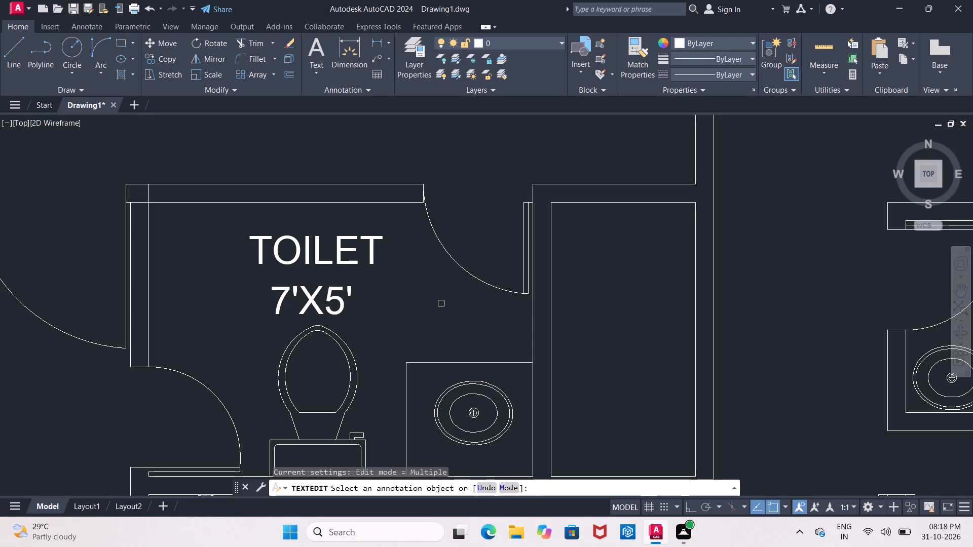
key(Escape)
Trim the overlapping wall lines at the upper-left wall corner of the 7'X5' toilet.
text(TR)
key(space)
key(space)
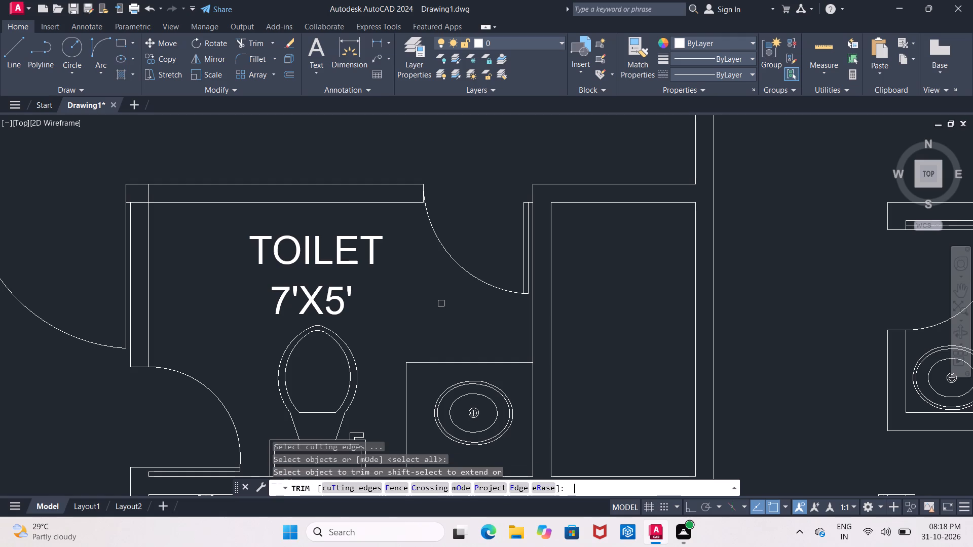
click(142, 205)
click(142, 201)
click(143, 202)
click(148, 198)
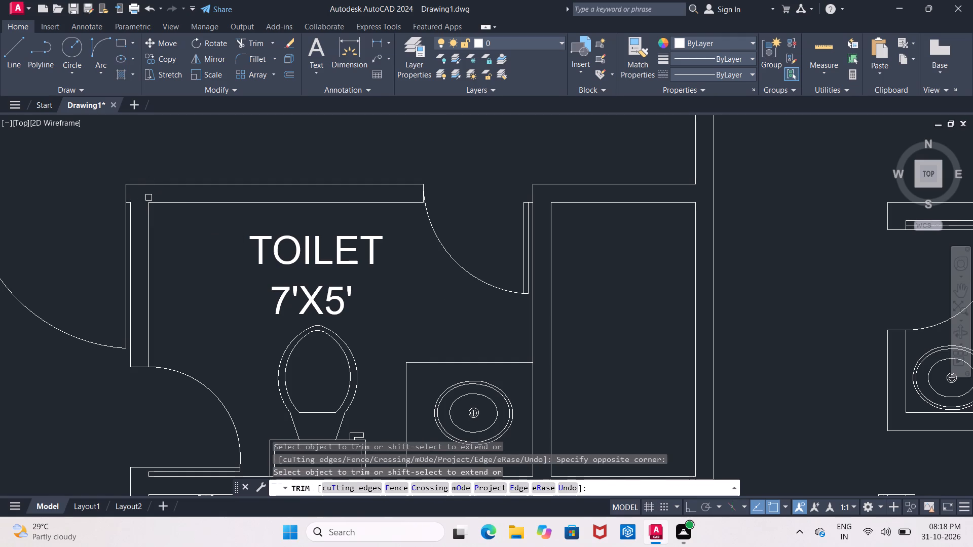
scroll(145, 200, down, 1)
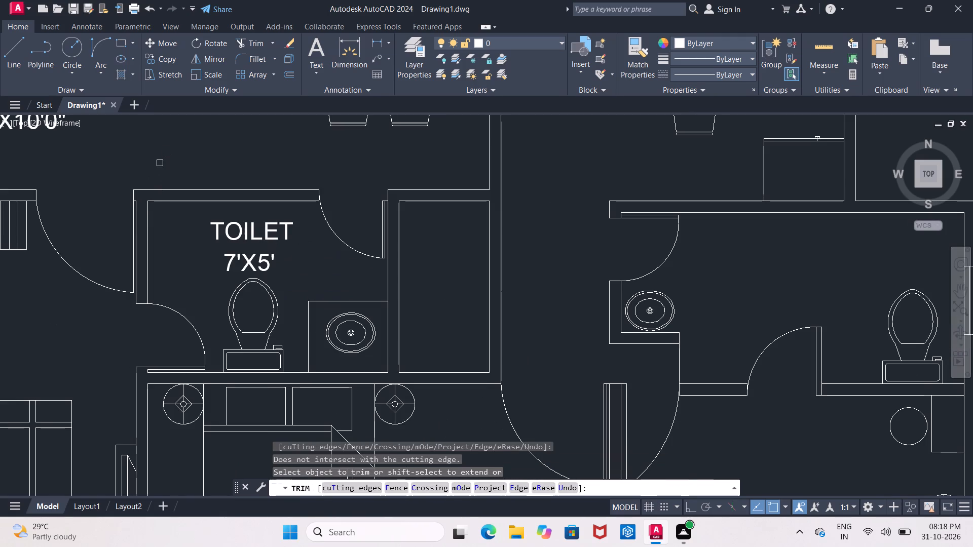
key(Escape)
Copy the OTS label and its 4'7.5"X8'0" size text into the narrow shaft beside the 7'X5' toilet.
middle_drag(205, 151, 223, 224)
scroll(223, 224, down, 3)
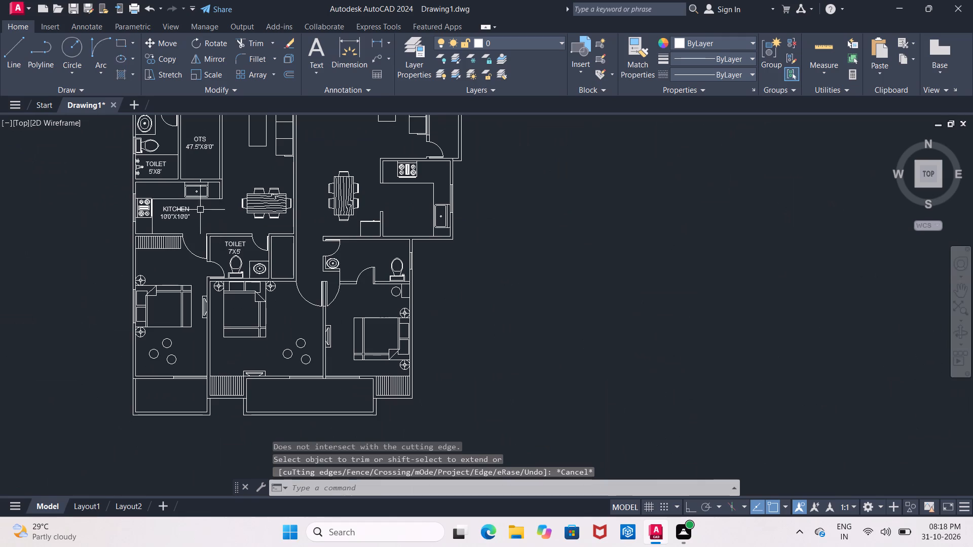
click(188, 135)
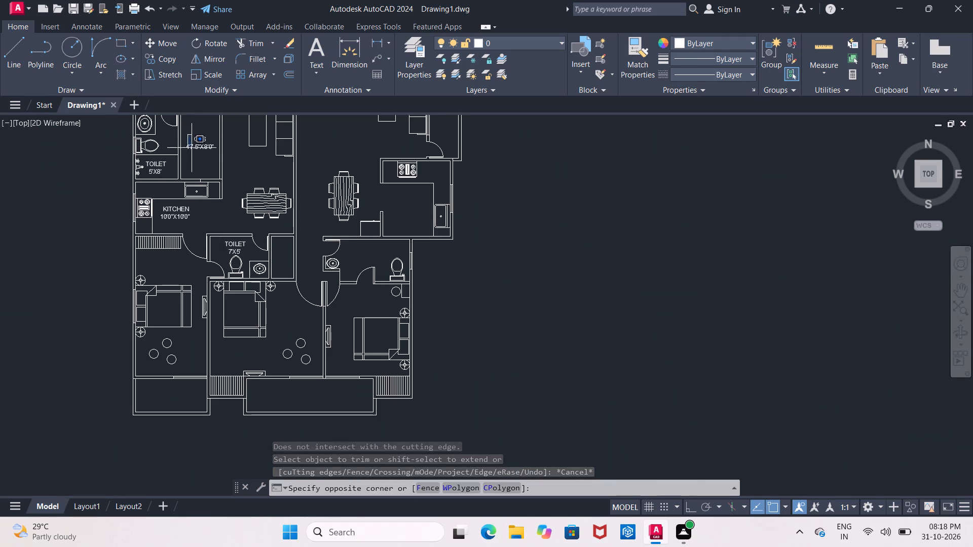
click(212, 153)
click(201, 146)
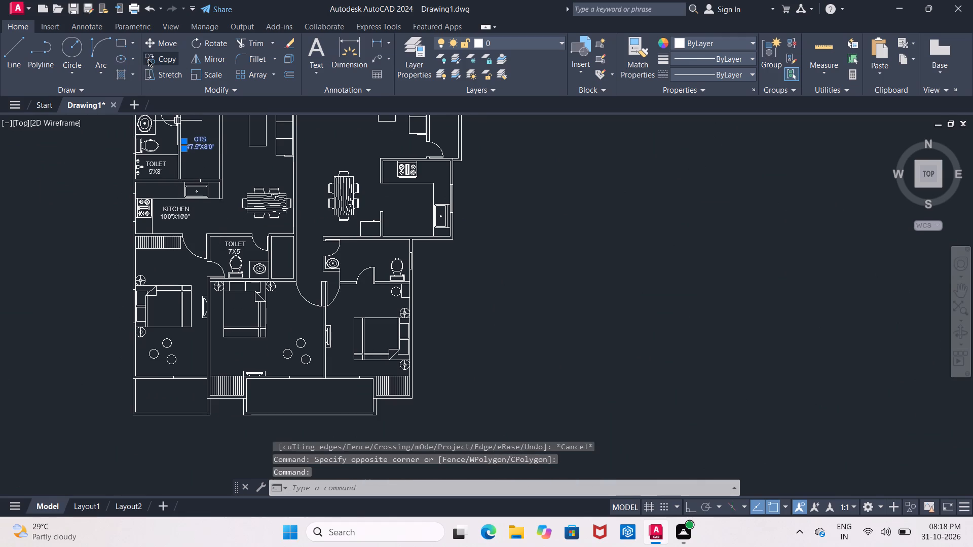
click(148, 59)
click(201, 143)
scroll(285, 257, up, 3)
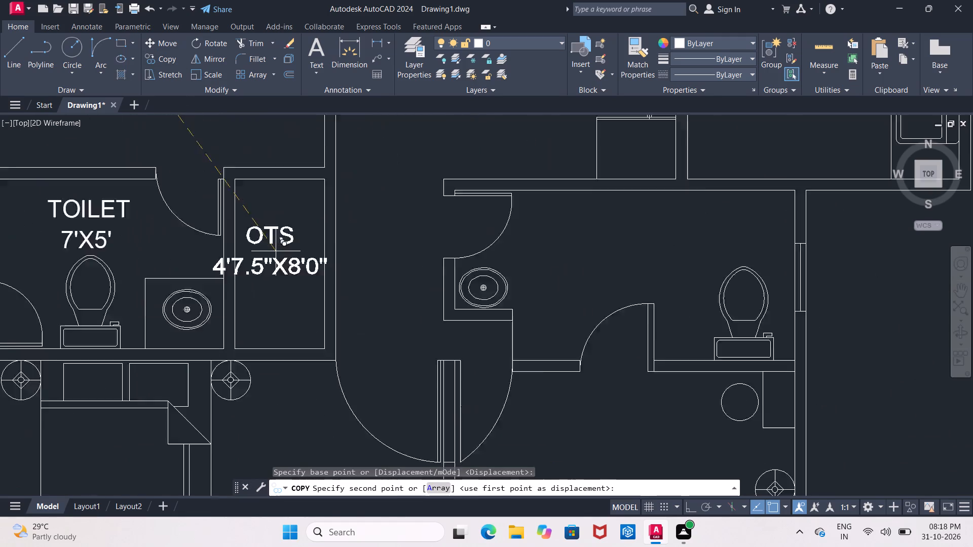
scroll(276, 251, up, 2)
click(294, 248)
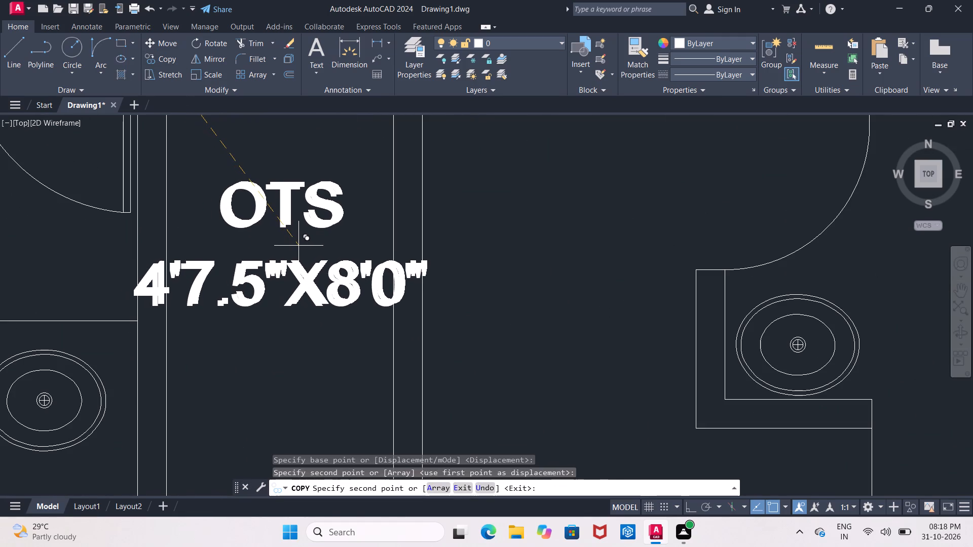
key(Escape)
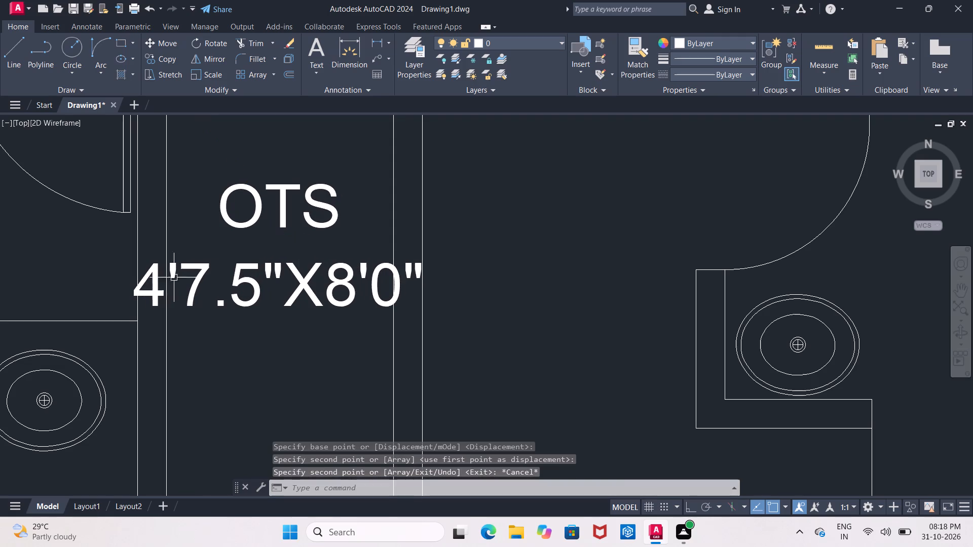
Change the size text below the copied OTS label to 5'X2'7.5" and finish the text edit.
scroll(227, 258, down, 2)
click(245, 268)
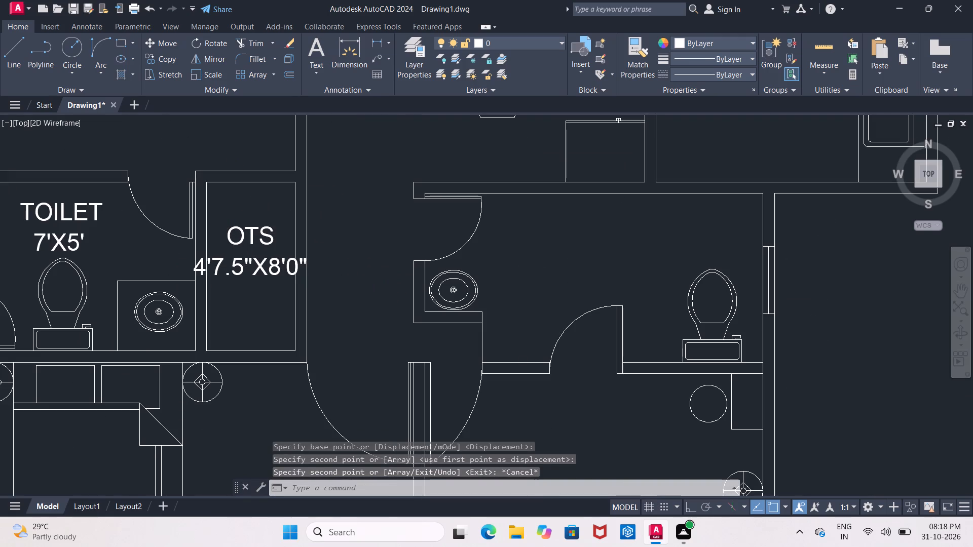
right_click(245, 268)
click(264, 223)
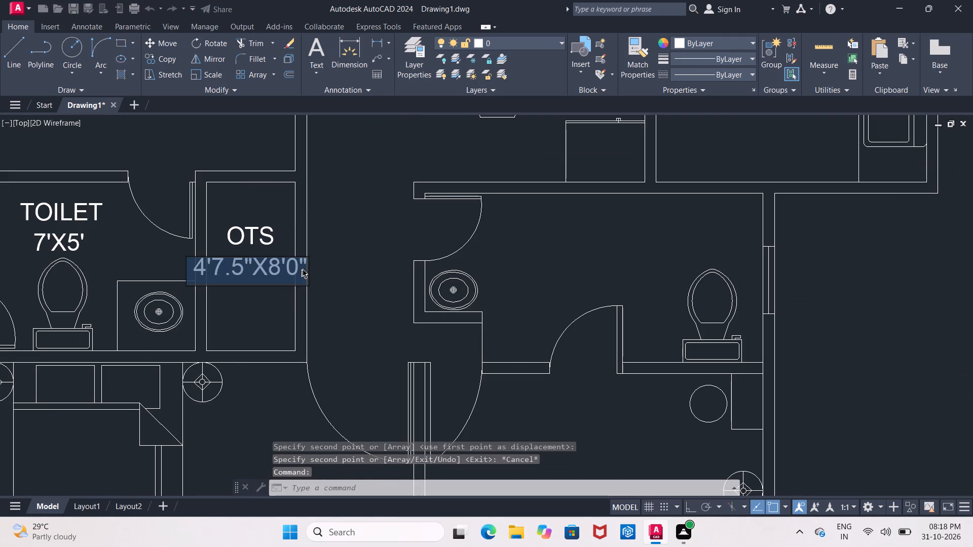
click(305, 268)
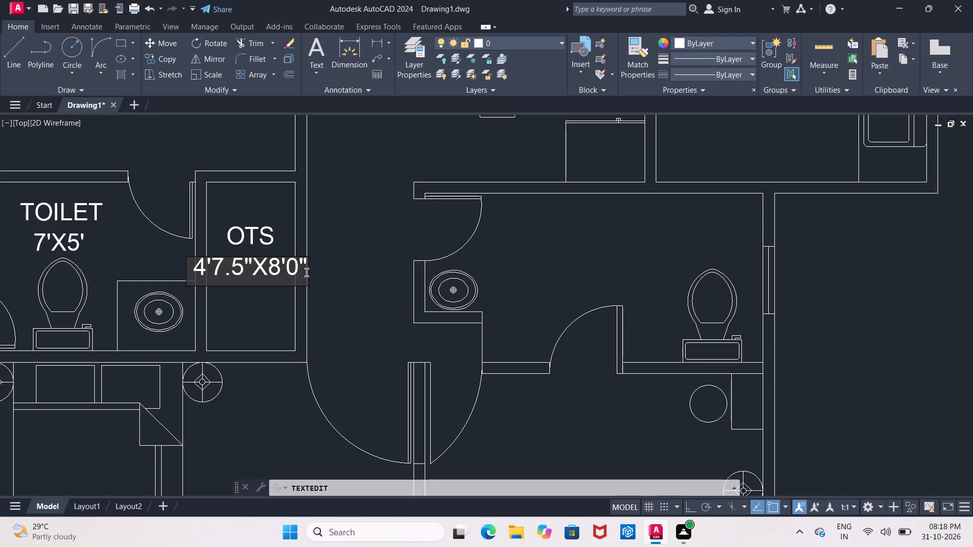
key(BackSpace)
key(BackSpace)
key(BackSpace)
key(BackSpace)
key(BackSpace)
key(BackSpace)
key(BackSpace)
key(BackSpace)
key(BackSpace)
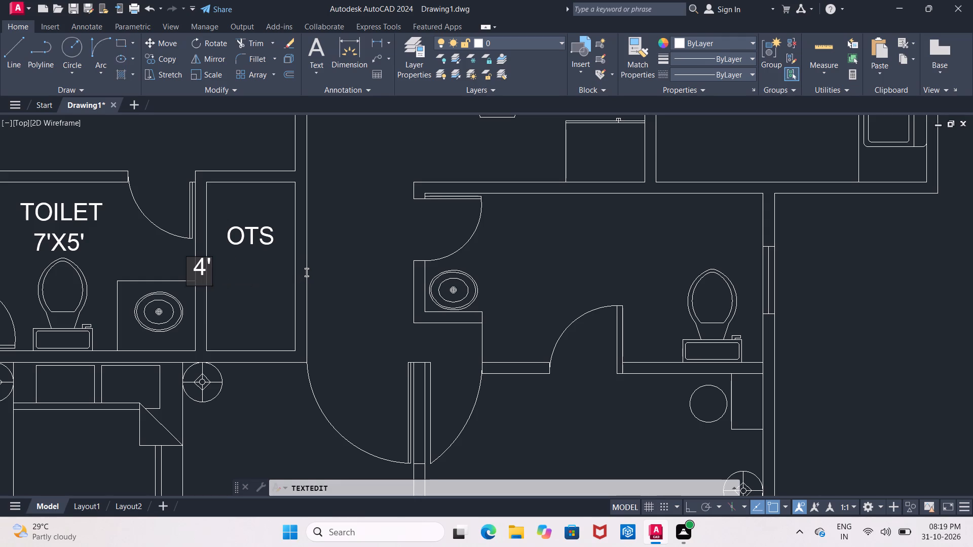
key(BackSpace)
key(BackSpace)
key(space)
key(space)
text(5')
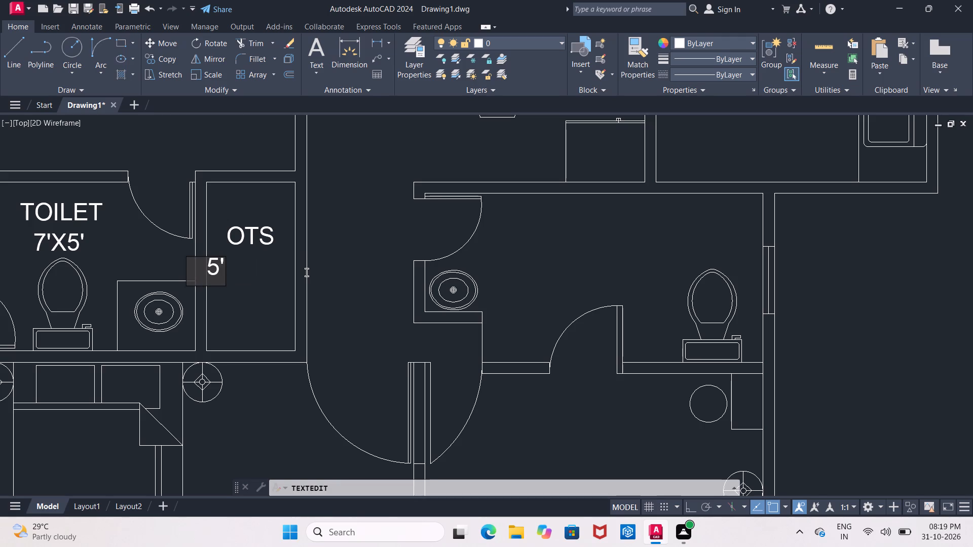
key(x)
text(2'7.5")
click(328, 247)
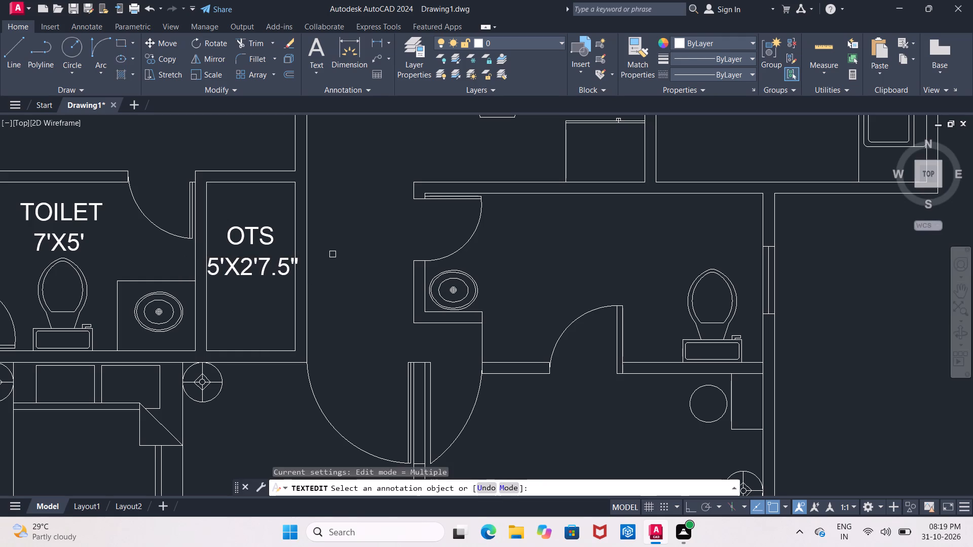
key(Escape)
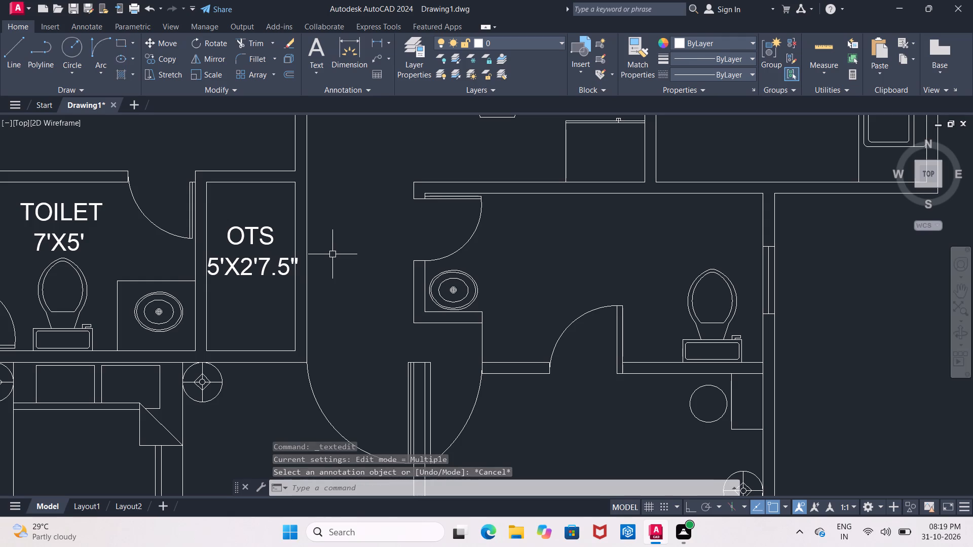
scroll(340, 257, down, 2)
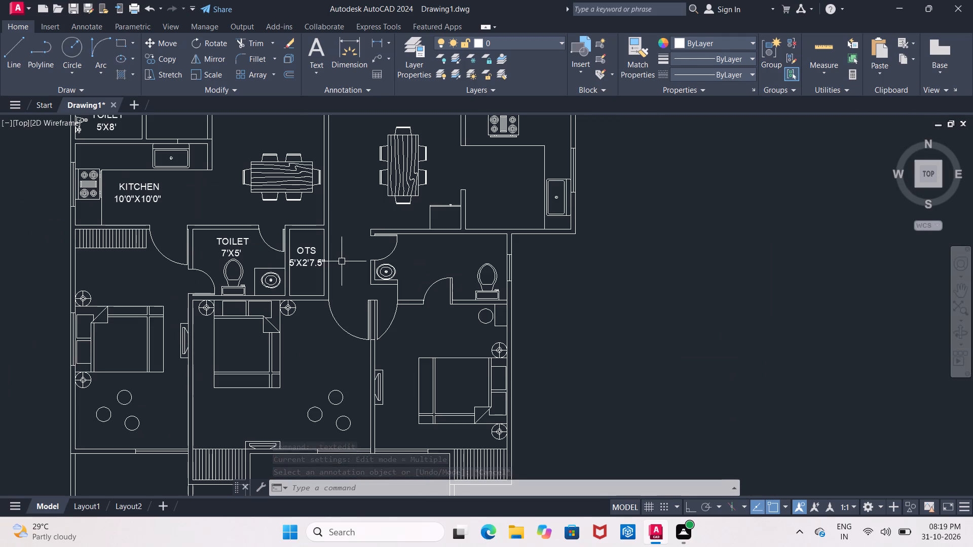
key(Escape)
Copy the BED ROOM label and its 10'0"X13'3" size text straight down, with Ortho on, into the bedroom below the kitchen.
scroll(315, 275, down, 1)
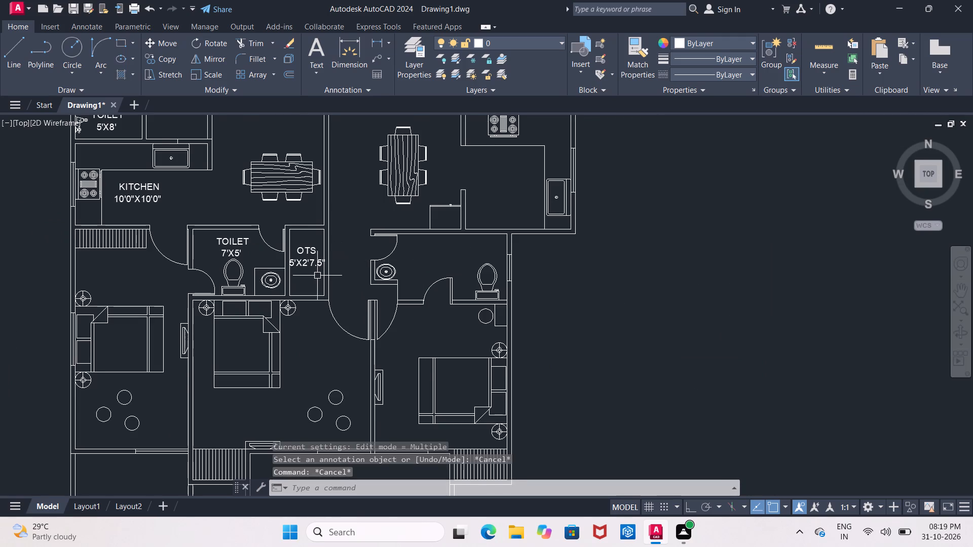
middle_drag(238, 241, 235, 281)
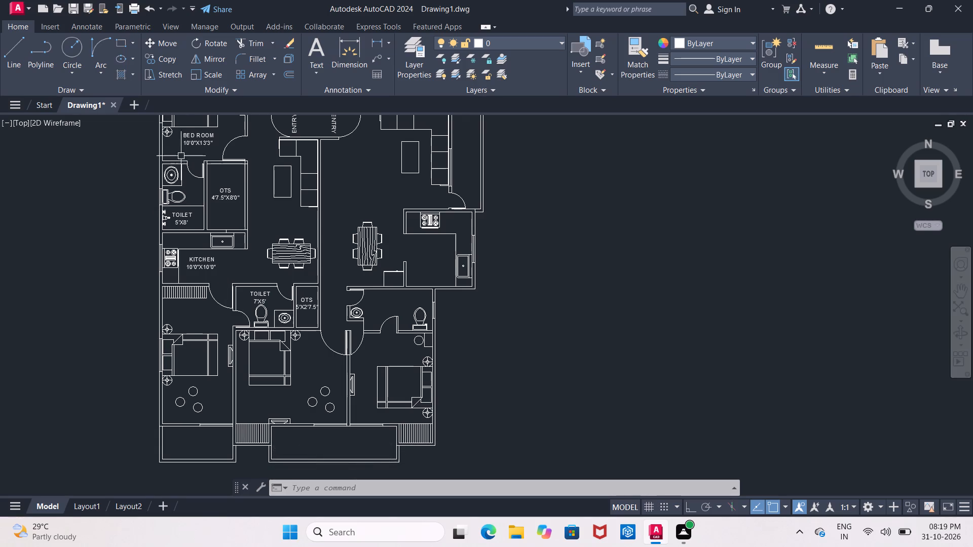
click(191, 134)
click(194, 144)
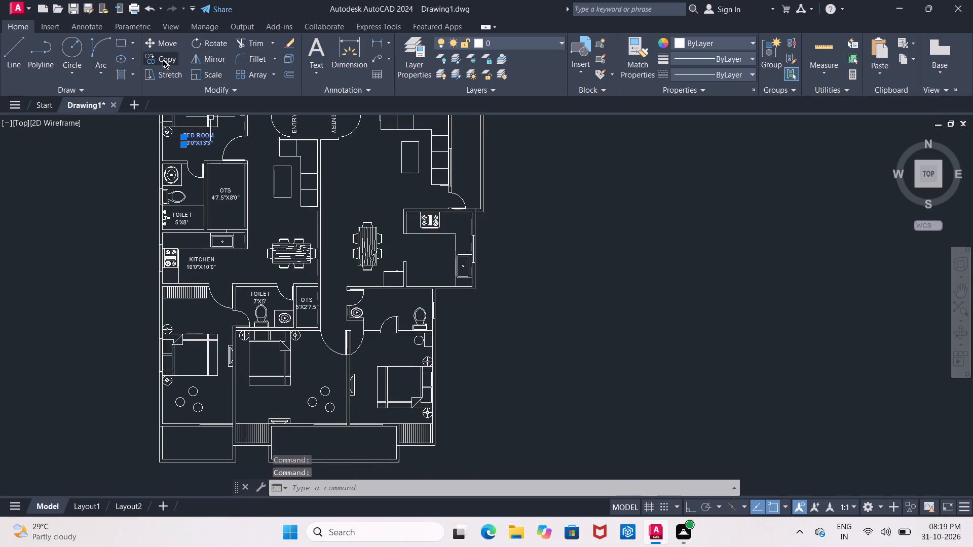
click(163, 60)
click(198, 135)
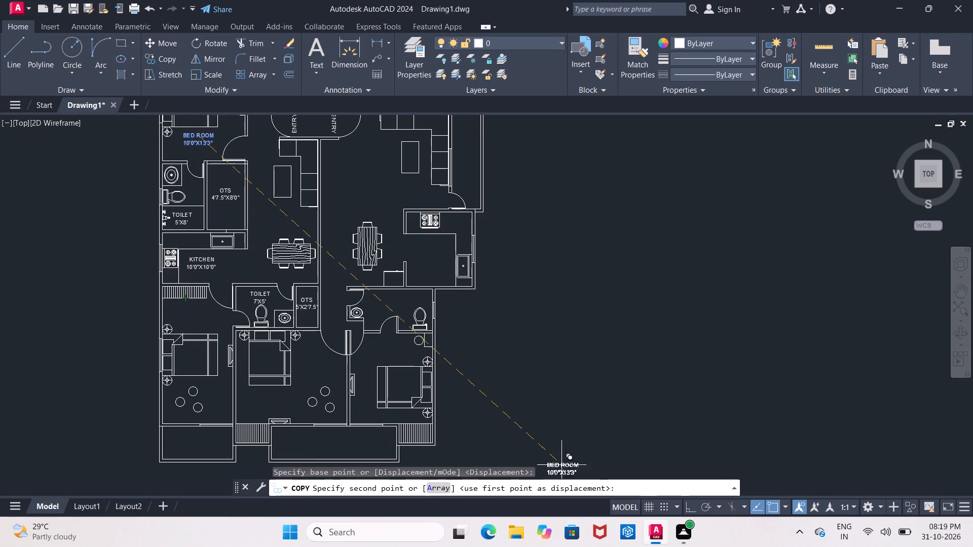
click(689, 506)
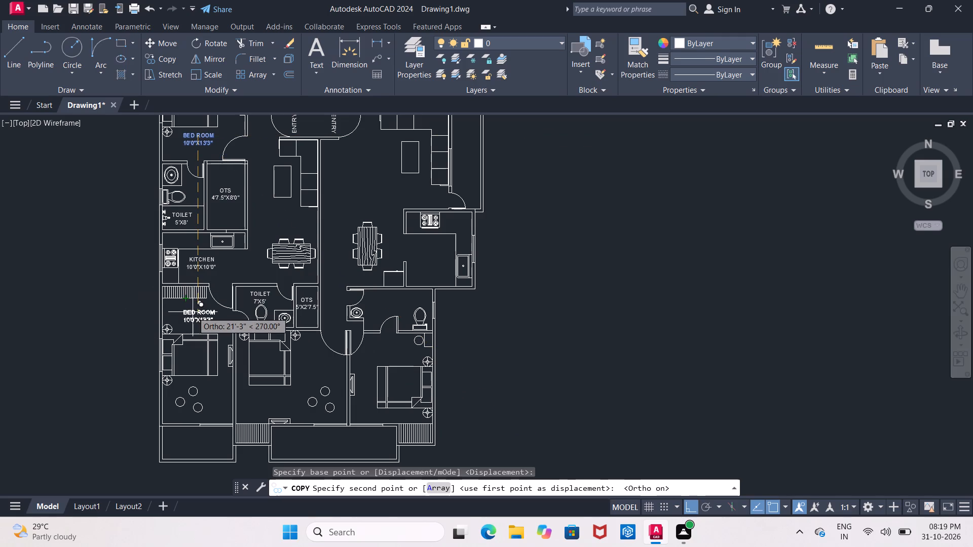
click(193, 312)
key(Escape)
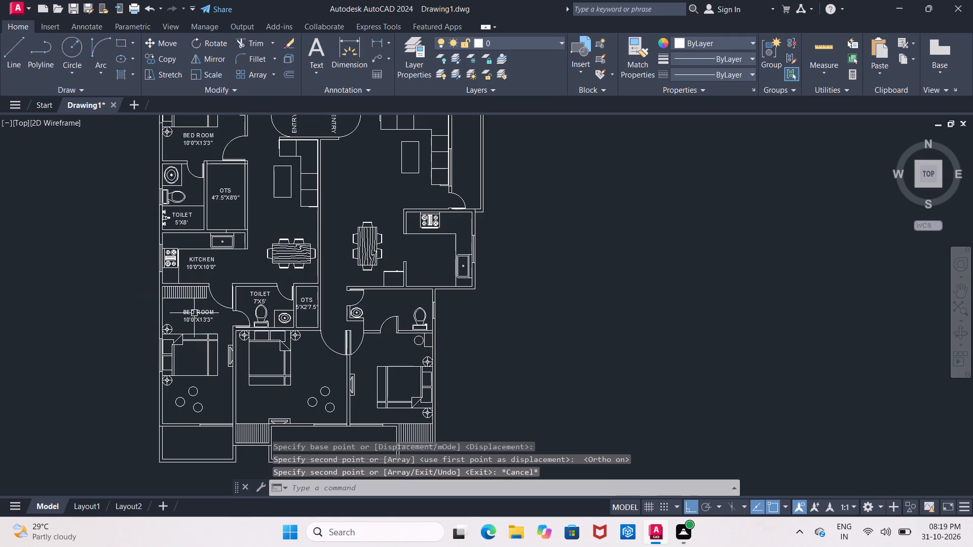
Change the size text below the copied BED ROOM label to 10'0"X15'4.5" and finish the text edit.
scroll(193, 327, up, 3)
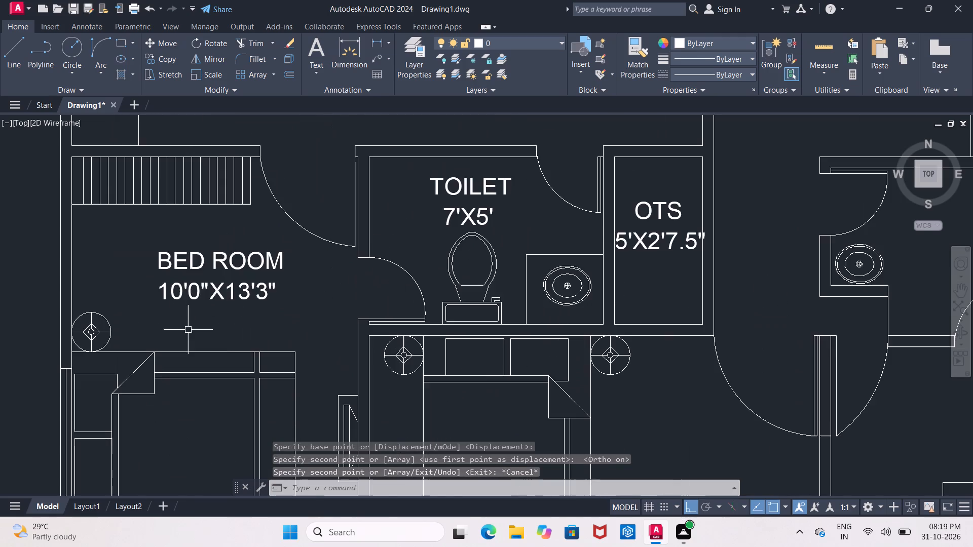
scroll(232, 297, up, 2)
click(258, 286)
right_click(258, 286)
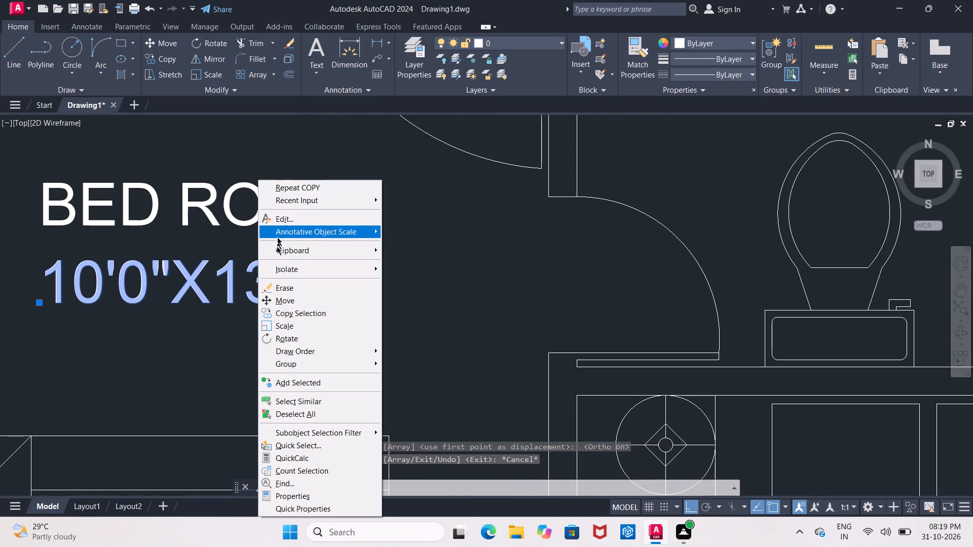
click(278, 219)
click(271, 283)
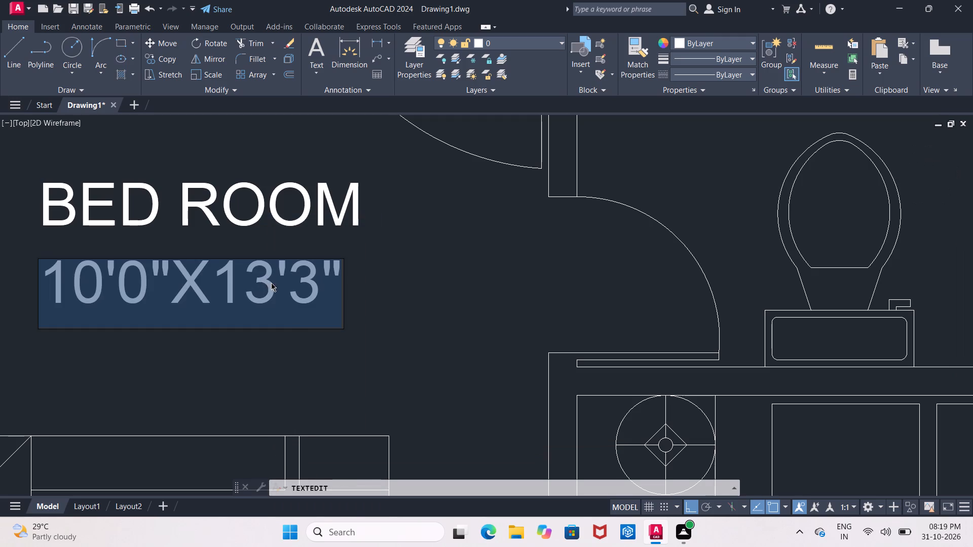
key(BackSpace)
key(5)
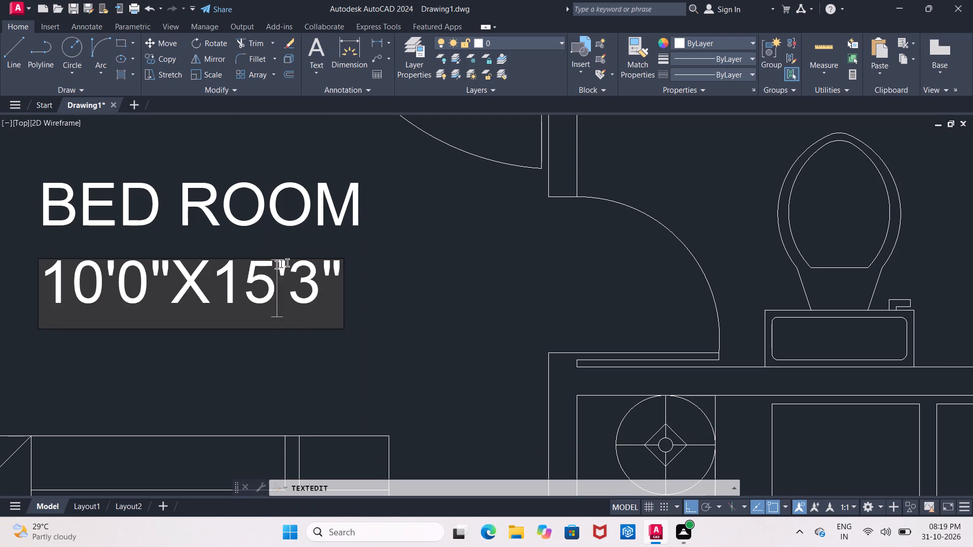
click(321, 286)
key(BackSpace)
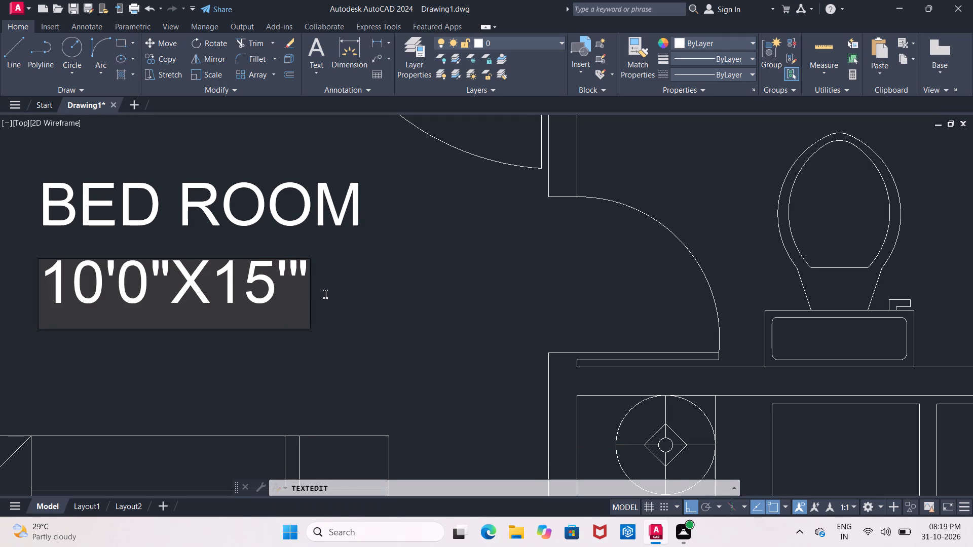
text(4.5)
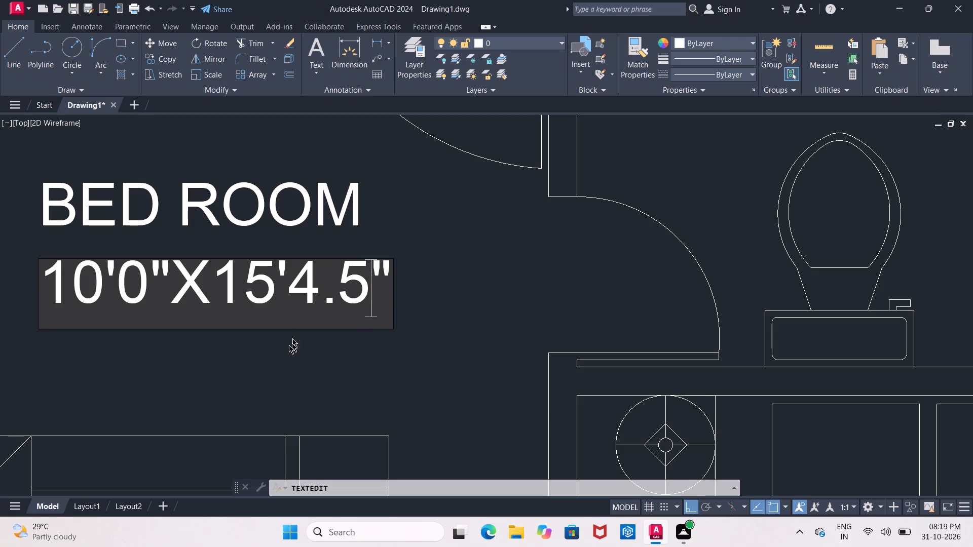
click(251, 362)
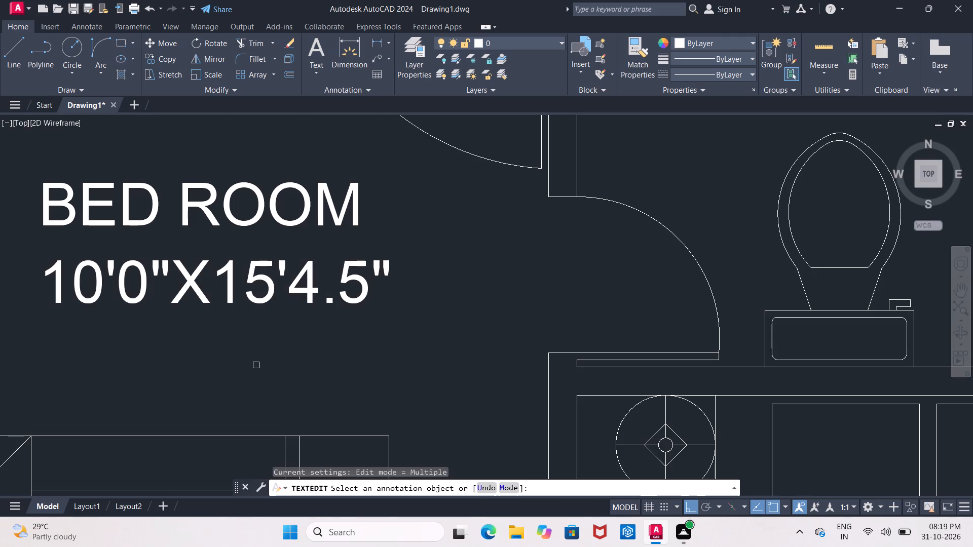
key(Escape)
Copy the BED ROOM label and its 10'0"X15'4.5" size text, with Ortho off, into the middle bedroom just below its bed.
scroll(232, 362, down, 3)
scroll(214, 325, up, 1)
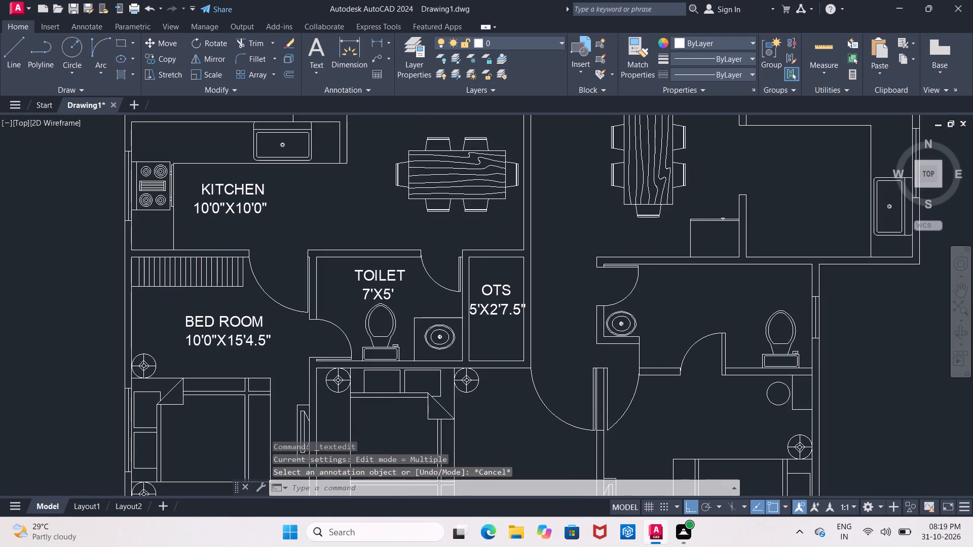
click(208, 322)
click(212, 354)
click(239, 384)
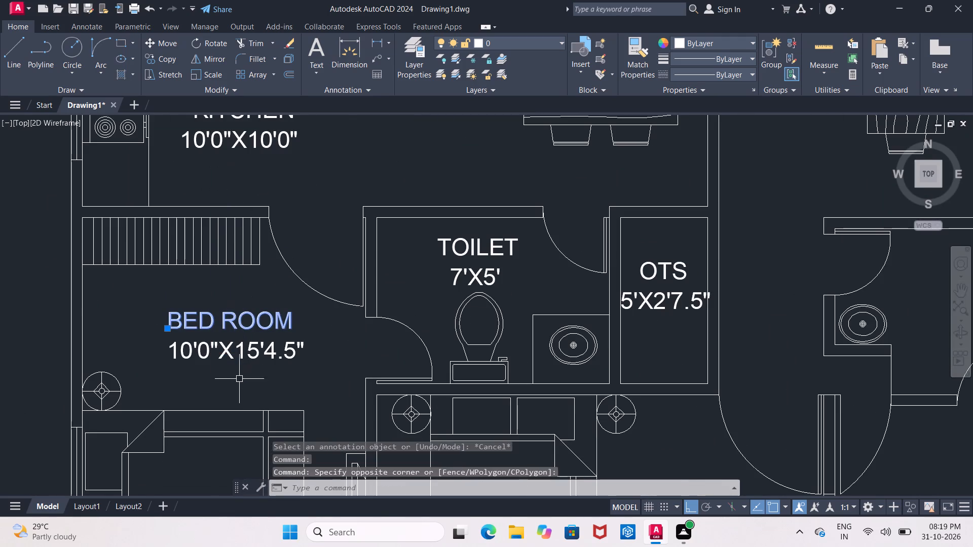
click(227, 355)
click(157, 62)
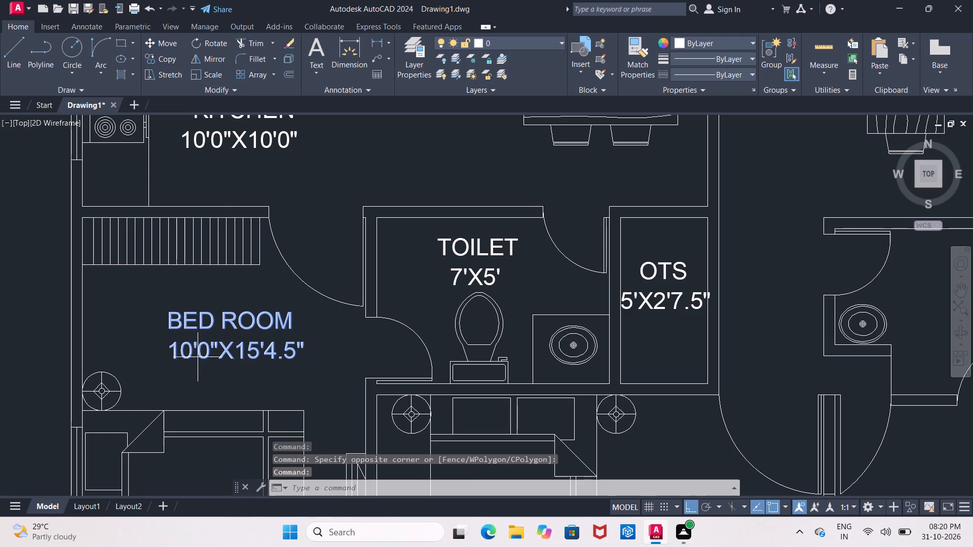
scroll(196, 357, down, 2)
click(202, 344)
scroll(307, 239, down, 3)
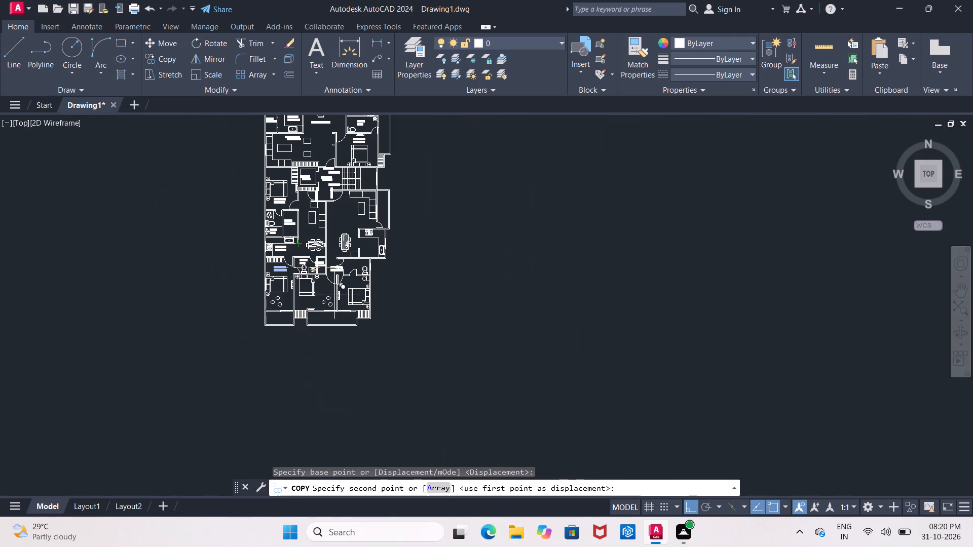
click(687, 510)
scroll(272, 272, up, 2)
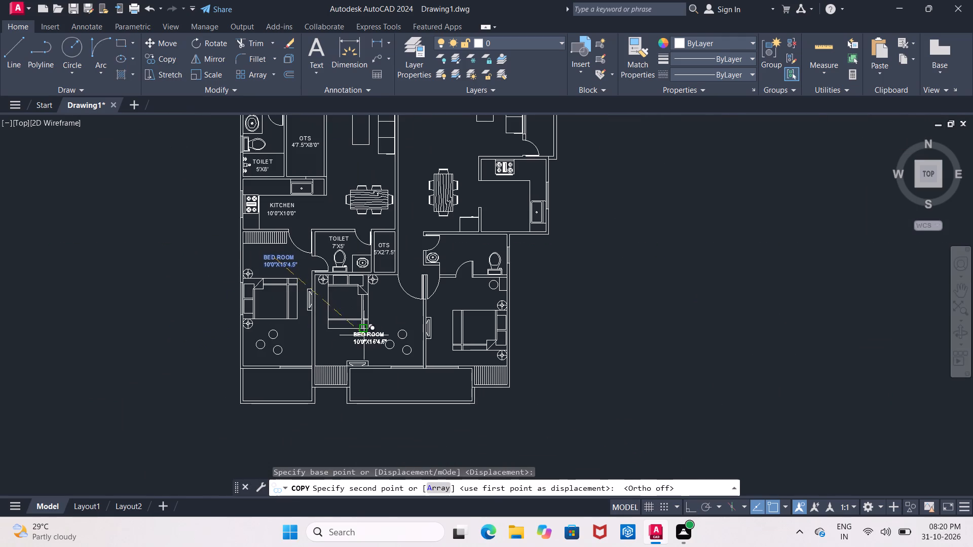
scroll(363, 341, up, 2)
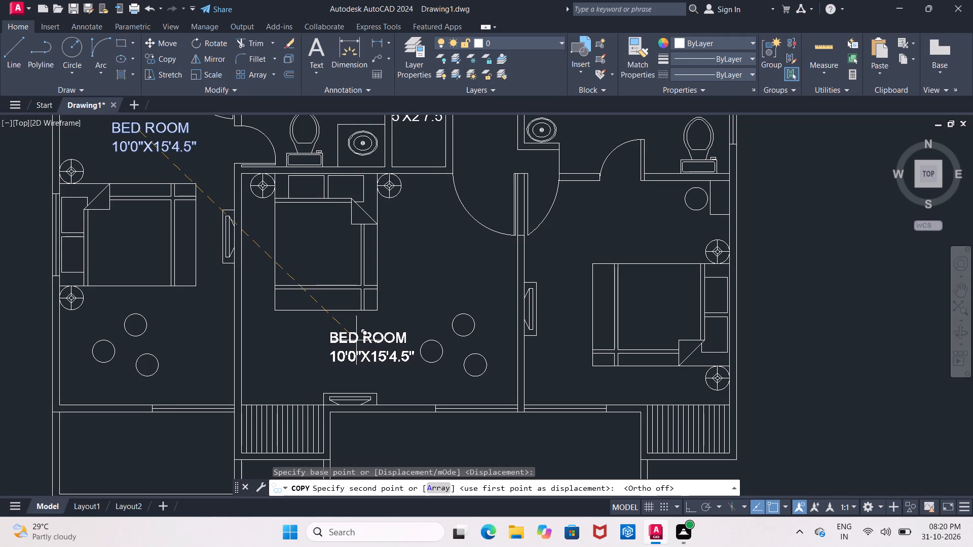
click(332, 338)
key(Escape)
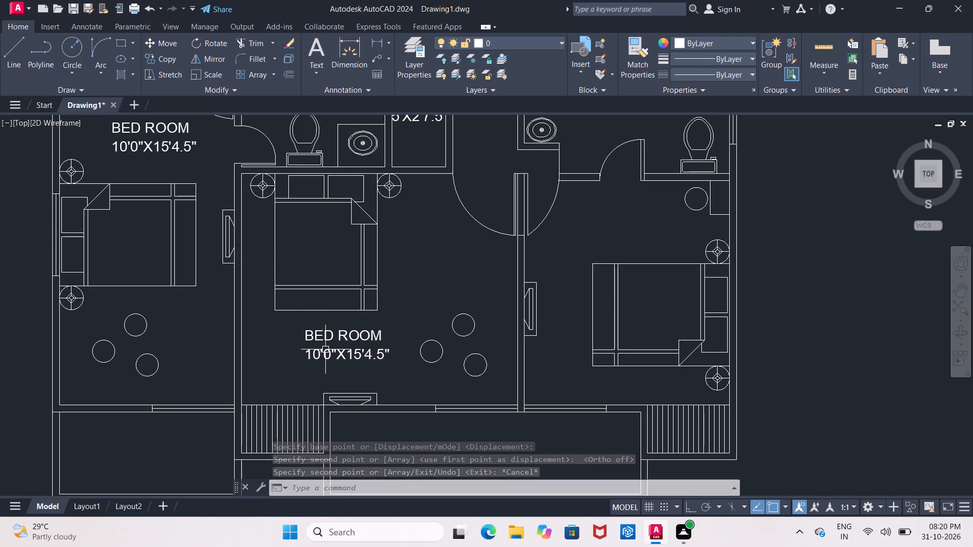
Change the size text below the middle bedroom's BED ROOM label to 10'0"X13'6" and finish the text edit.
click(346, 356)
right_click(346, 356)
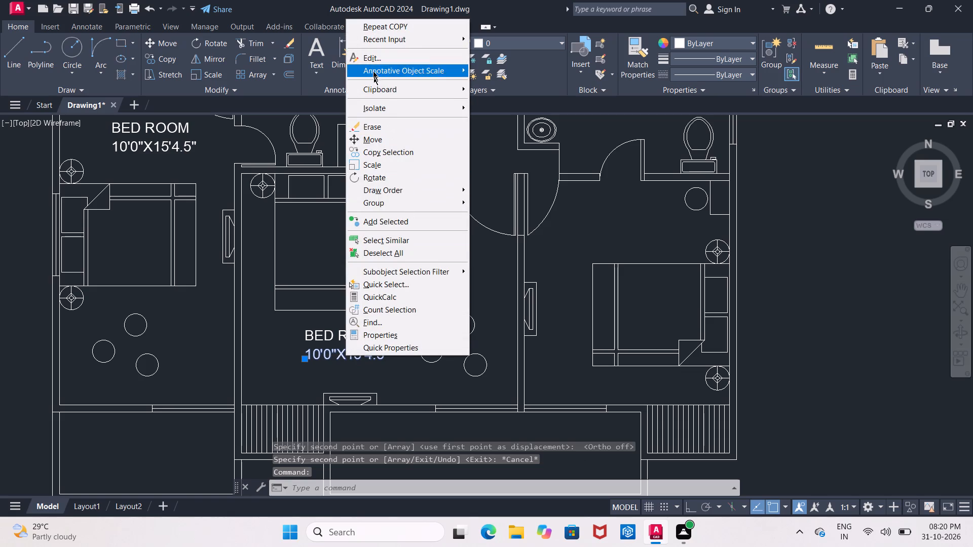
click(372, 60)
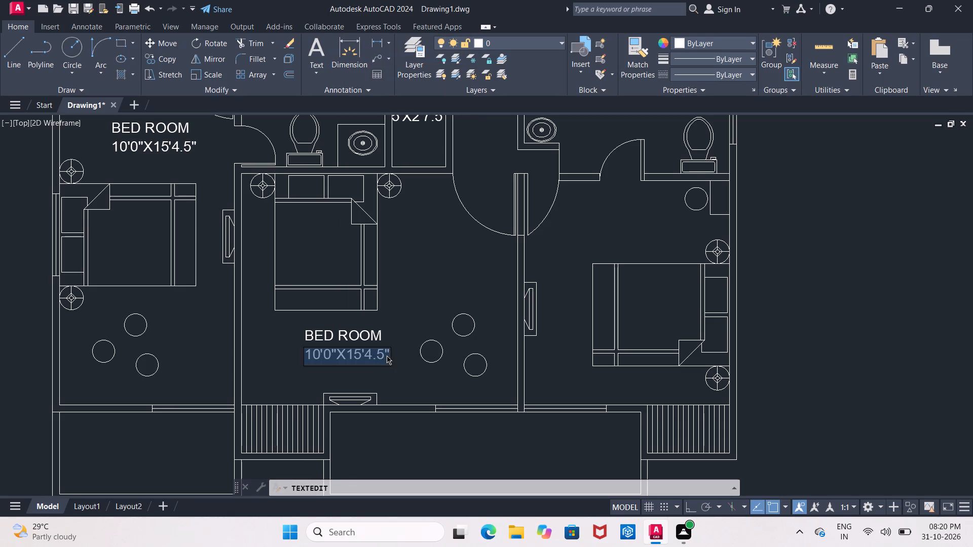
click(387, 356)
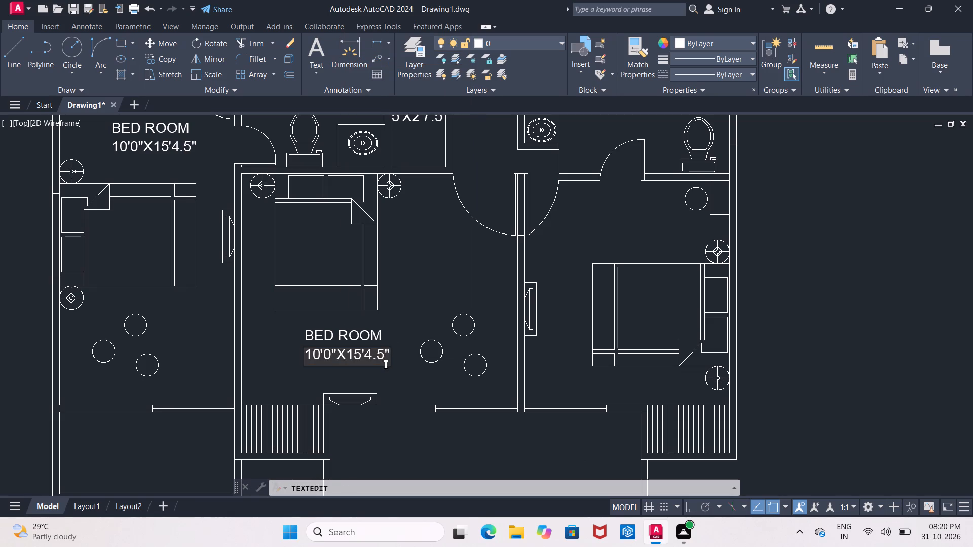
key(Right)
key(BackSpace)
key(BackSpace)
key(BackSpace)
key(BackSpace)
key(BackSpace)
key(BackSpace)
text(3')
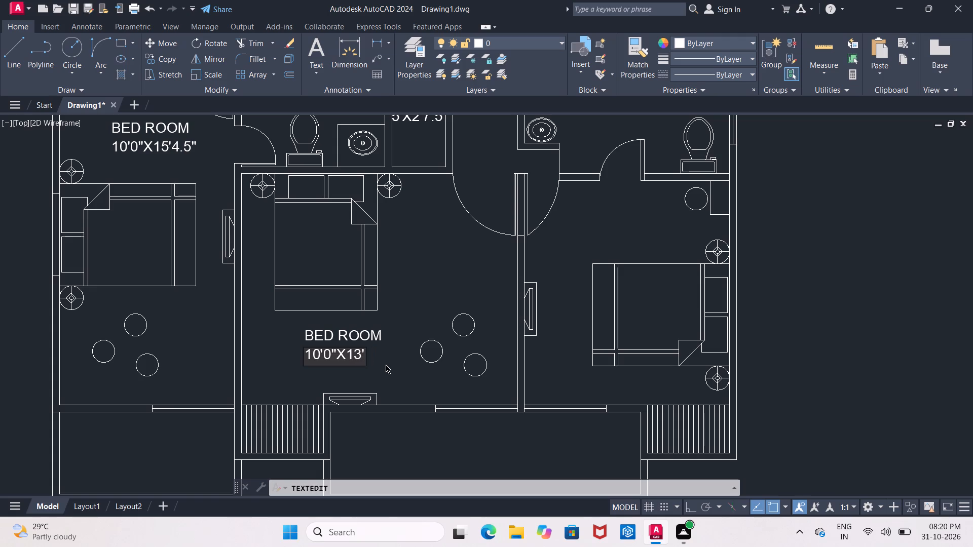
key(6)
key(shift+quotedbl)
click(260, 359)
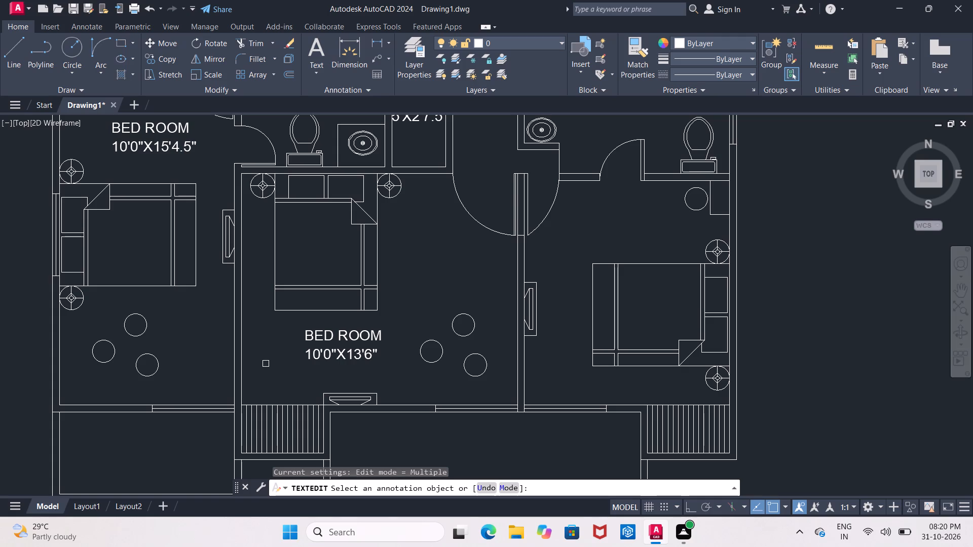
key(grave)
key(Escape)
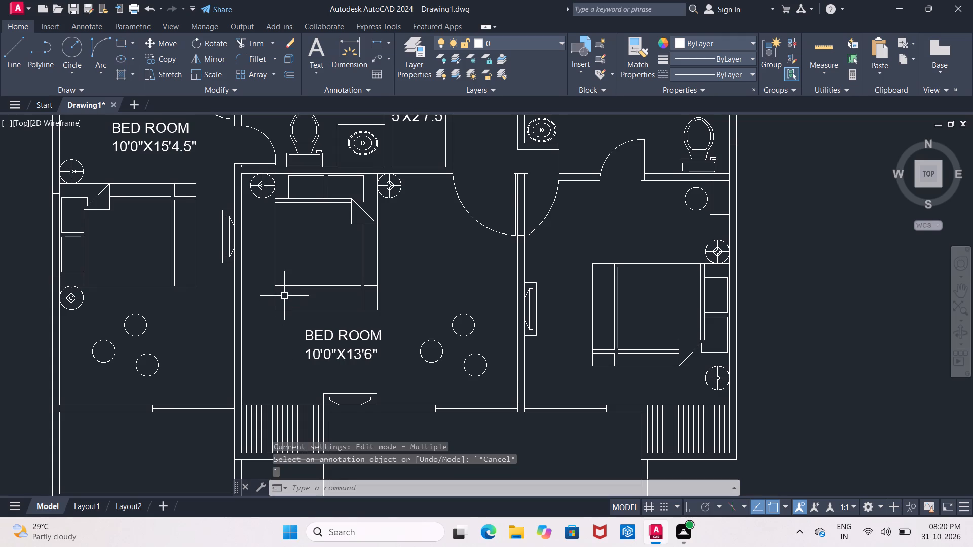
Copy the middle bedroom's BED ROOM label and 10'0"X13'6" size text into the adjacent right-hand bedroom, just above its bed.
middle_drag(284, 304, 275, 329)
scroll(278, 289, down, 2)
middle_drag(249, 243, 242, 259)
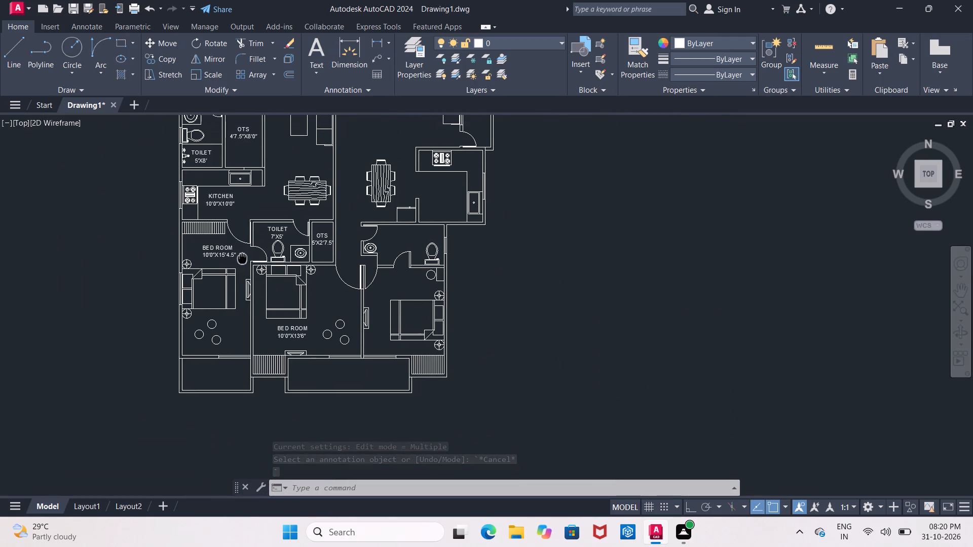
middle_drag(242, 259, 220, 277)
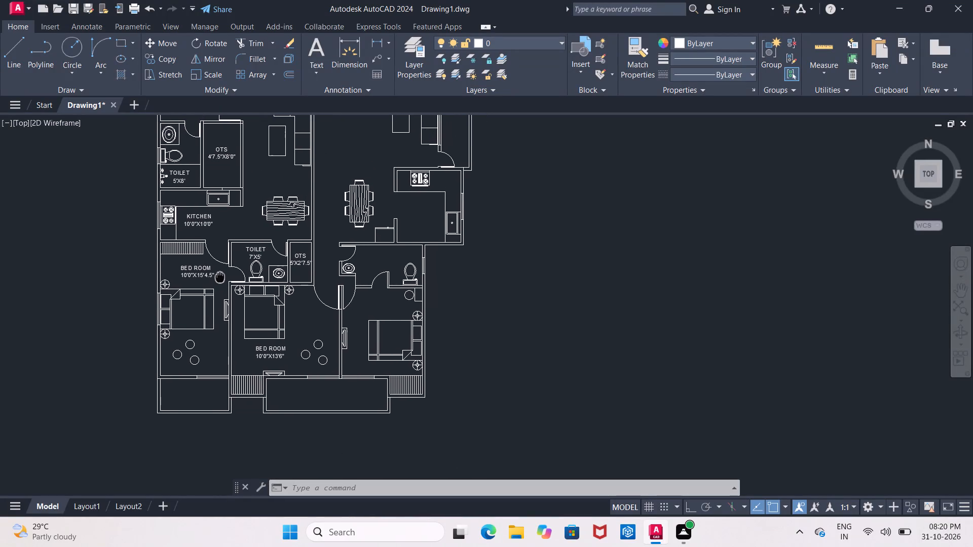
middle_drag(220, 277, 217, 279)
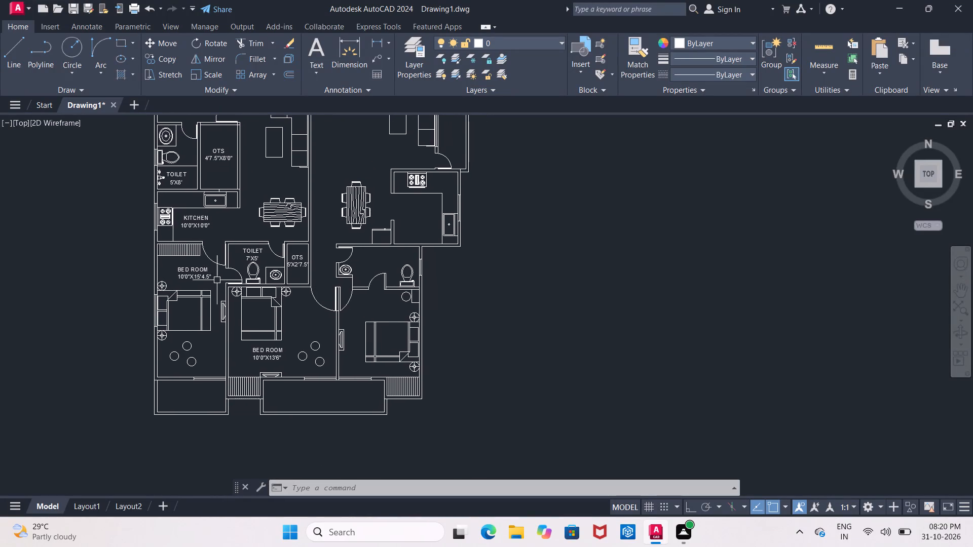
scroll(217, 281, down, 1)
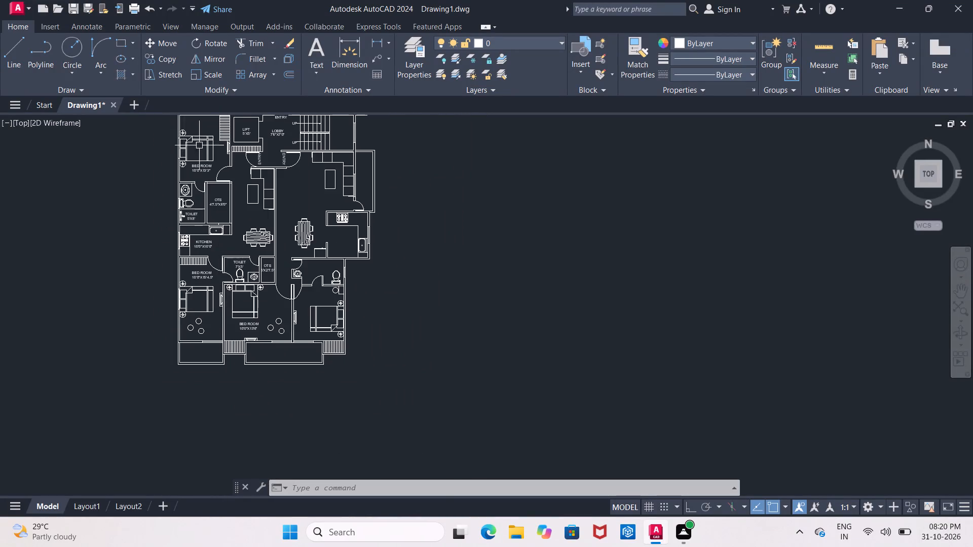
scroll(207, 155, up, 2)
scroll(213, 184, down, 3)
scroll(245, 280, up, 3)
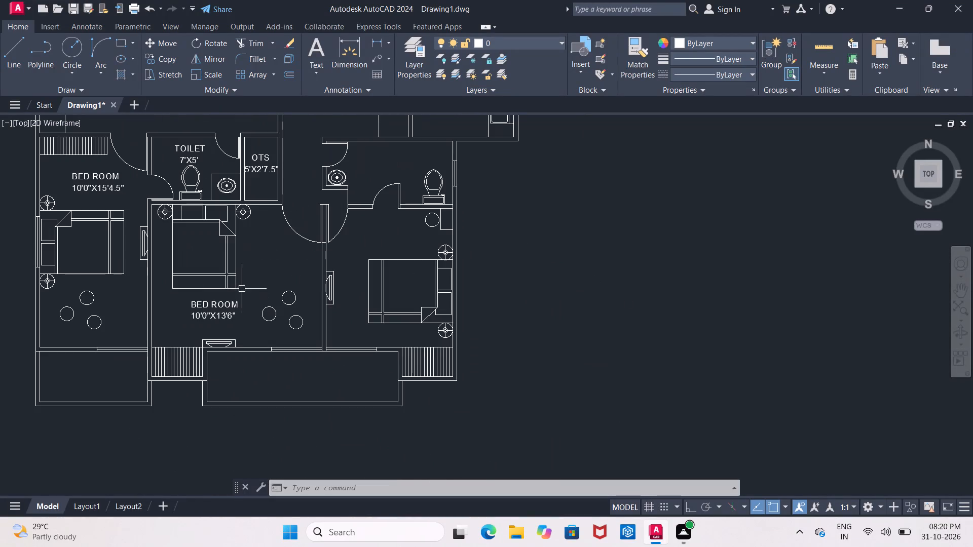
click(222, 300)
click(223, 313)
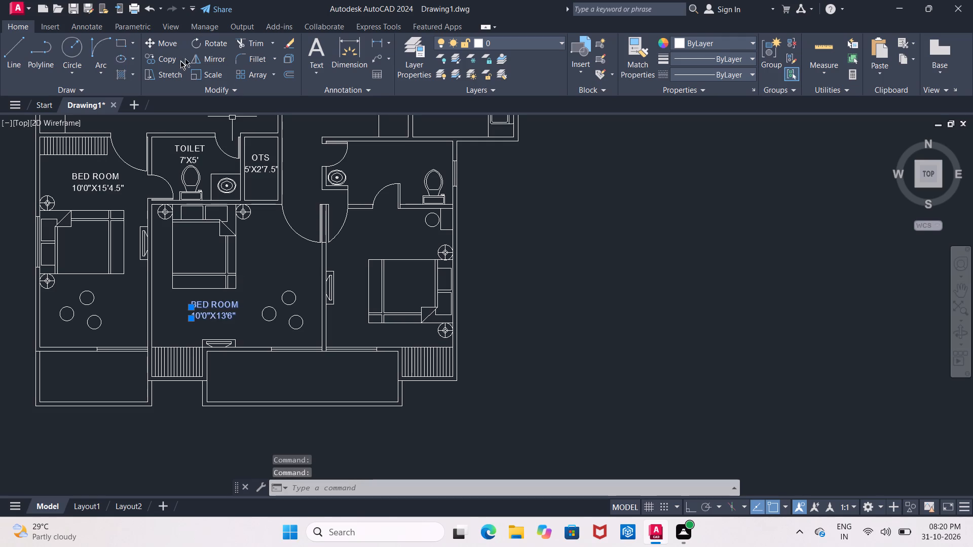
click(173, 61)
click(211, 316)
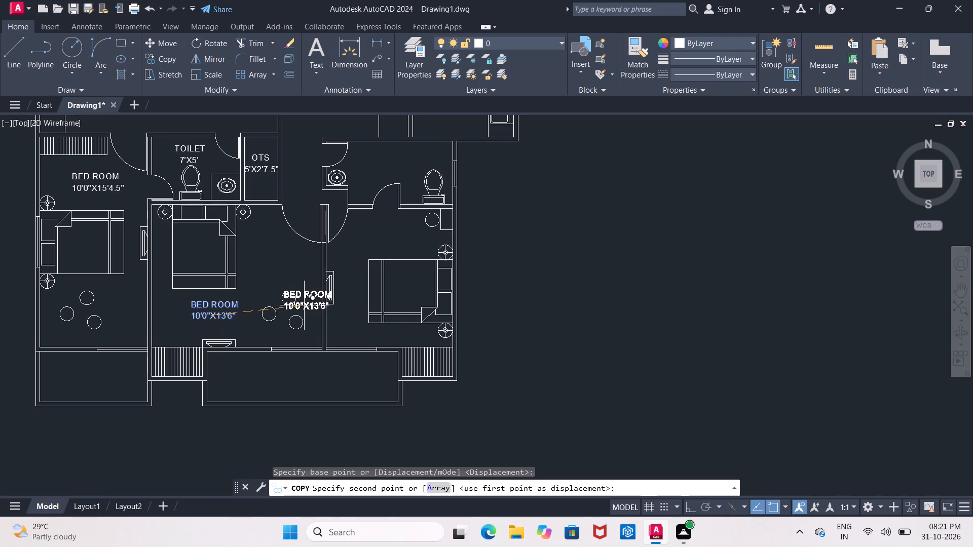
click(382, 248)
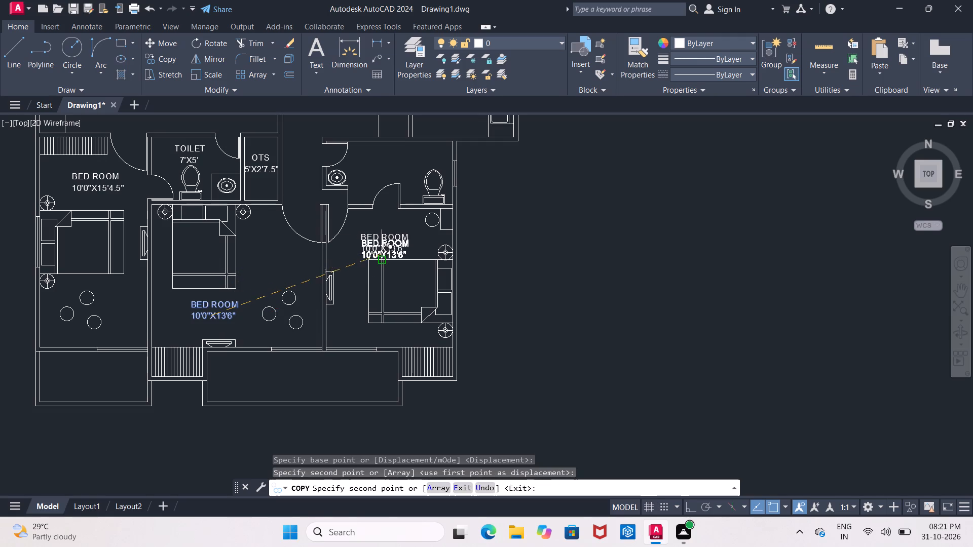
key(Escape)
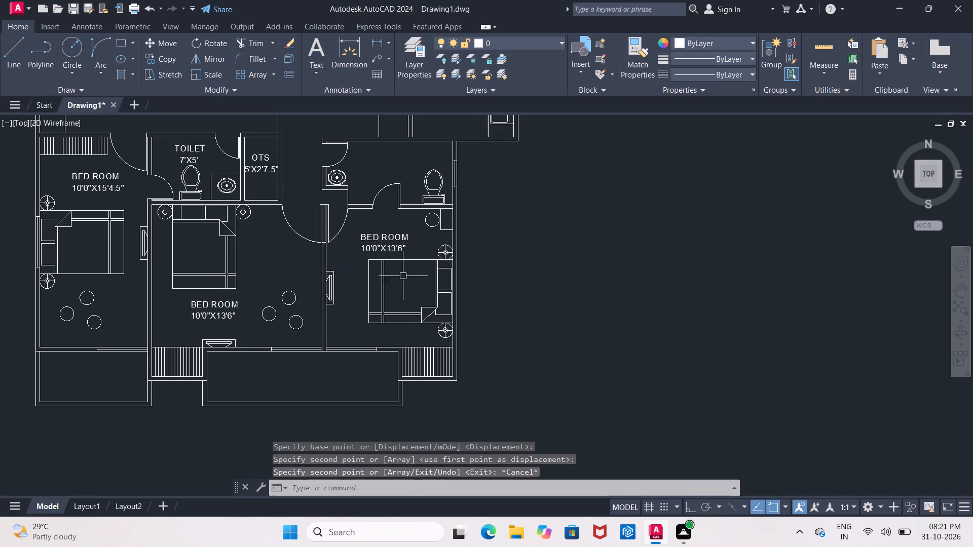
Change the size text below the right-hand bedroom's BED ROOM label to 10'0"X13'7.5" and finish the text edit.
scroll(391, 234, up, 2)
click(390, 266)
right_click(390, 266)
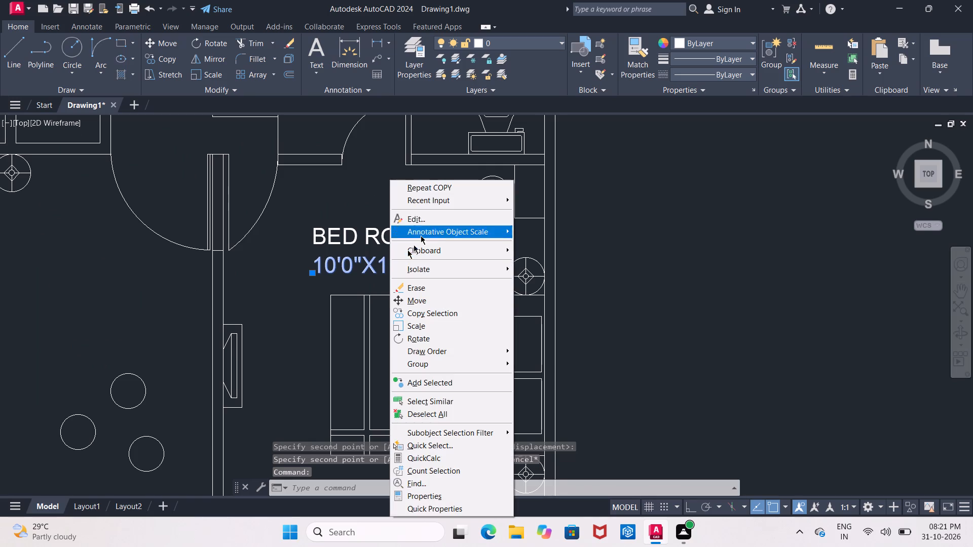
click(430, 214)
click(406, 268)
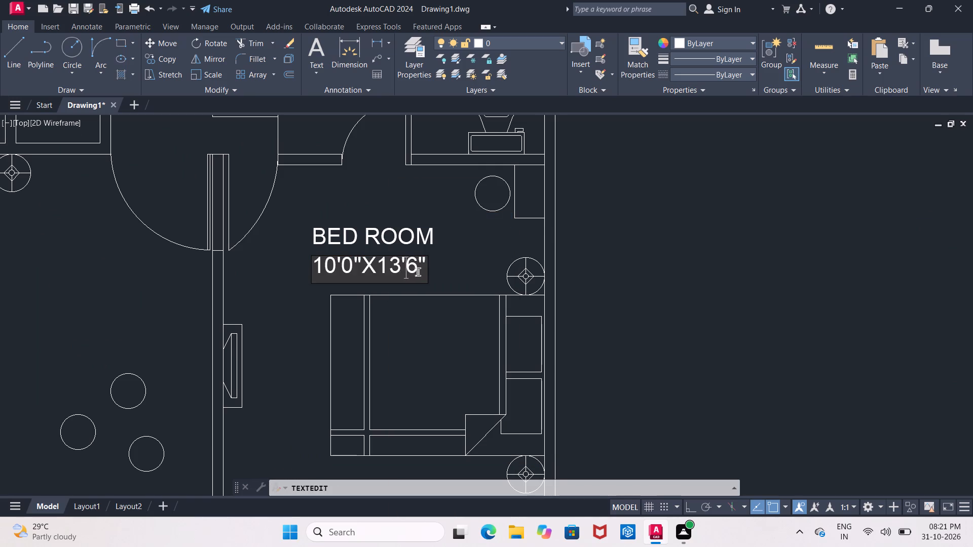
click(421, 272)
key(BackSpace)
text(7.5)
click(289, 296)
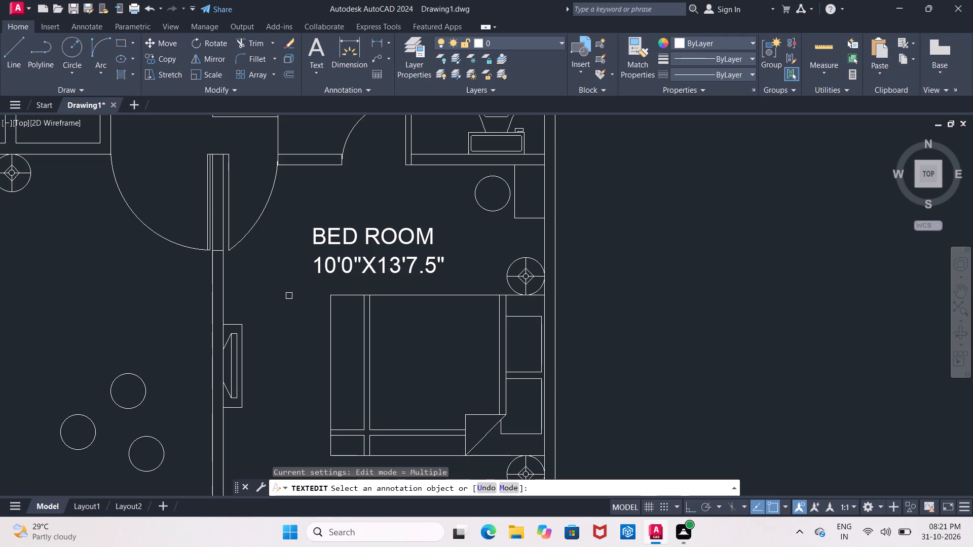
key(Escape)
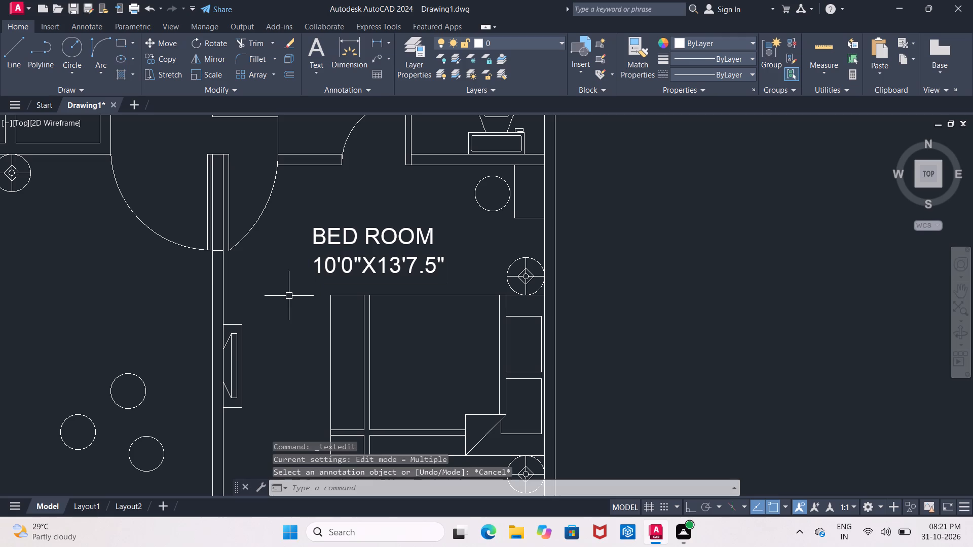
Copy the TOILET label and its 7'X5' size text into the unlabelled toilet above the 10'0"X13'7.5" bedroom.
scroll(288, 284, down, 2)
middle_drag(307, 254, 304, 282)
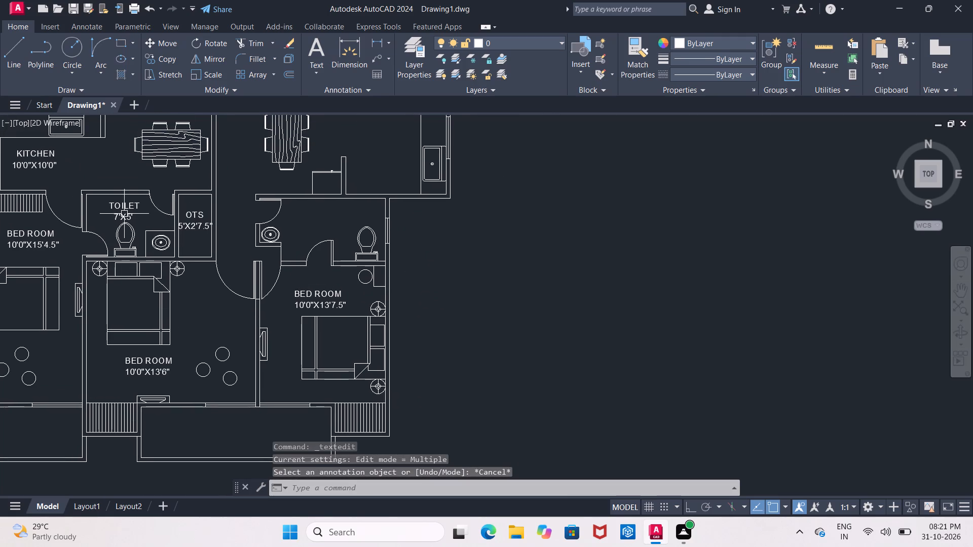
click(122, 203)
click(119, 214)
click(158, 60)
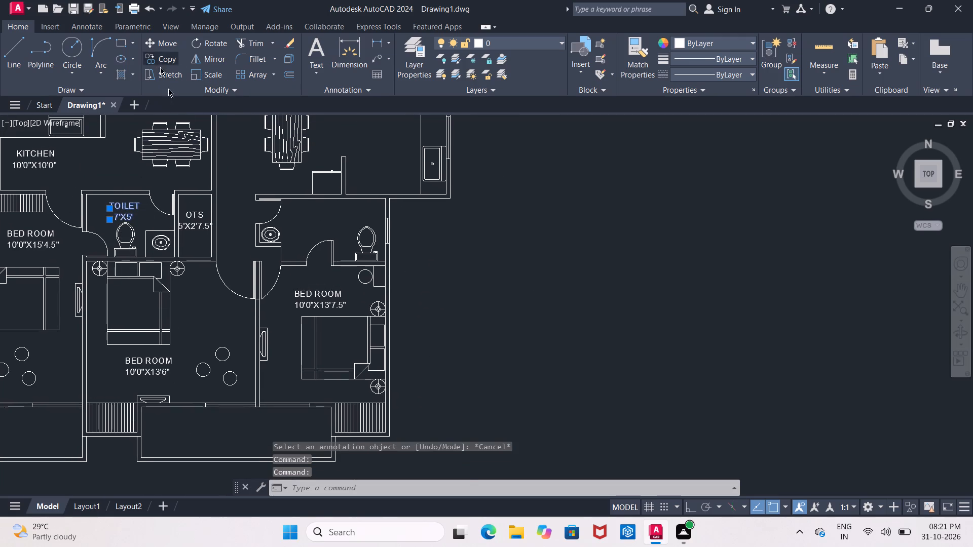
click(122, 209)
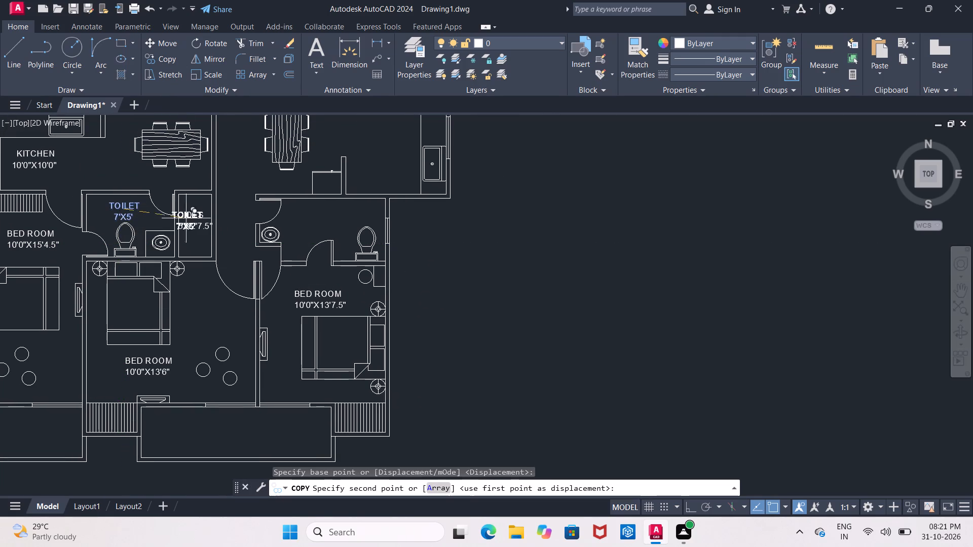
click(326, 222)
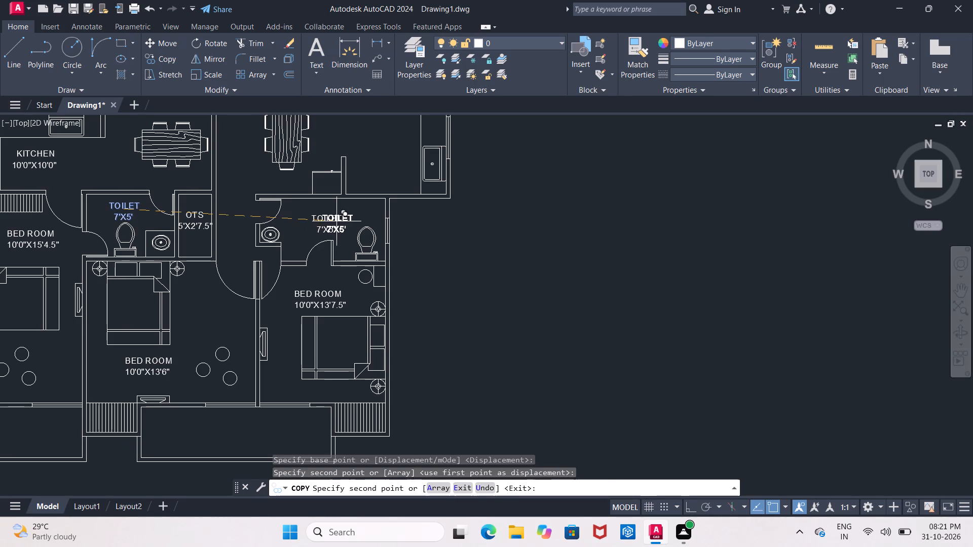
key(Escape)
Change the size text below the TOILET label above the 10'0"X13'7.5" bedroom to 10'X5' and finish the text edit.
scroll(312, 195, up, 1)
scroll(347, 234, up, 1)
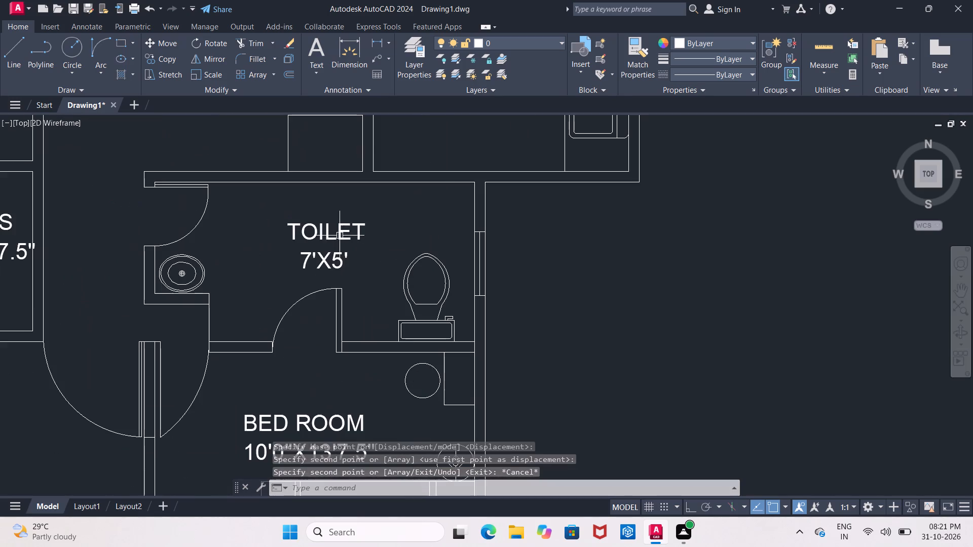
click(323, 232)
right_click(323, 232)
click(347, 218)
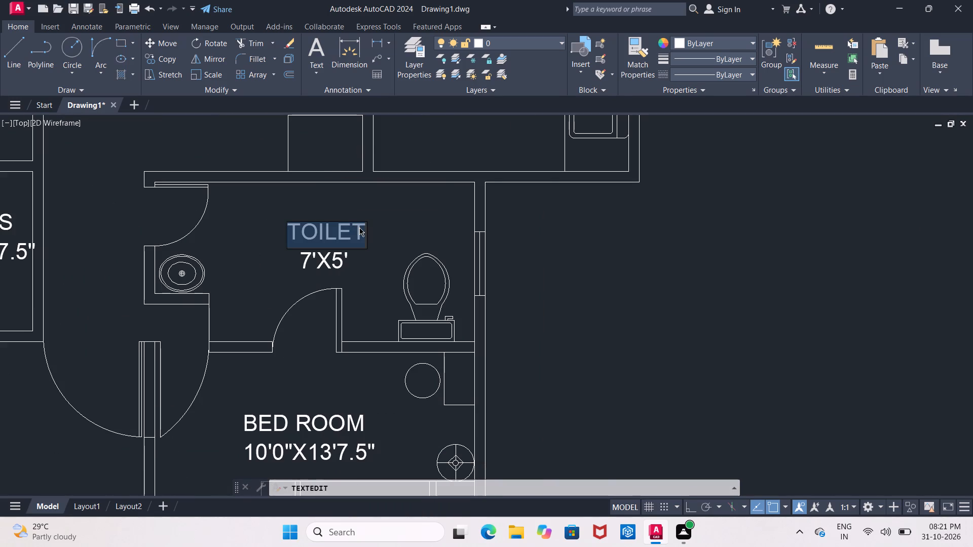
click(306, 263)
click(315, 260)
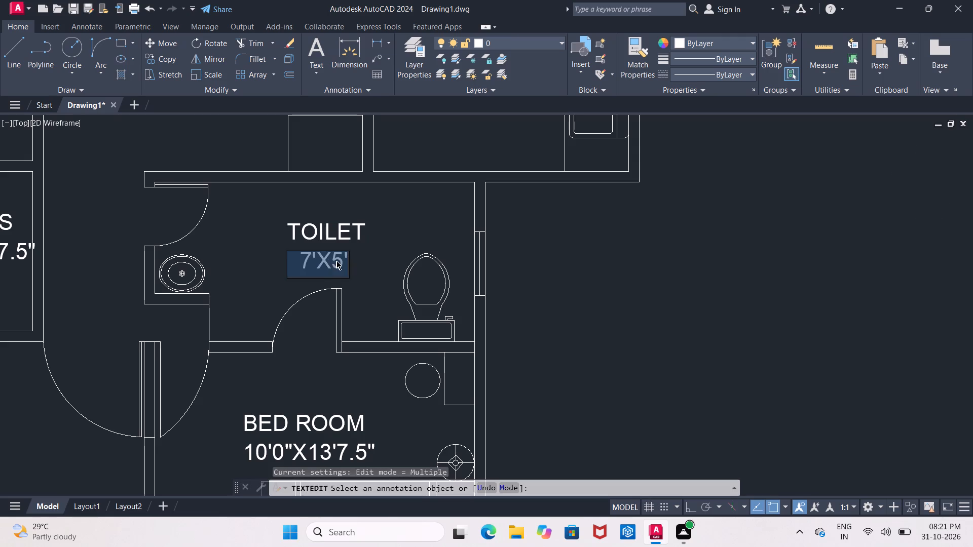
click(338, 261)
click(350, 263)
double_click(344, 266)
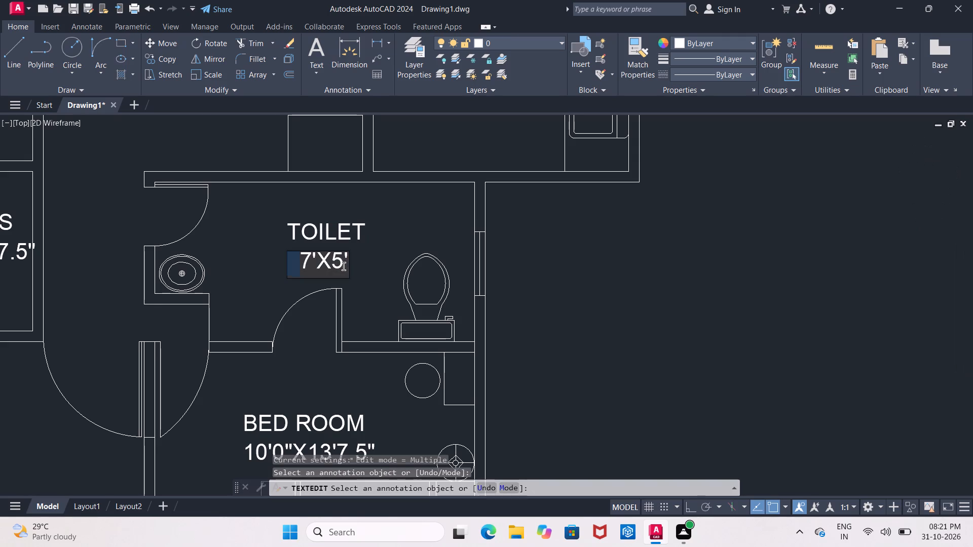
click(344, 266)
click(309, 263)
key(BackSpace)
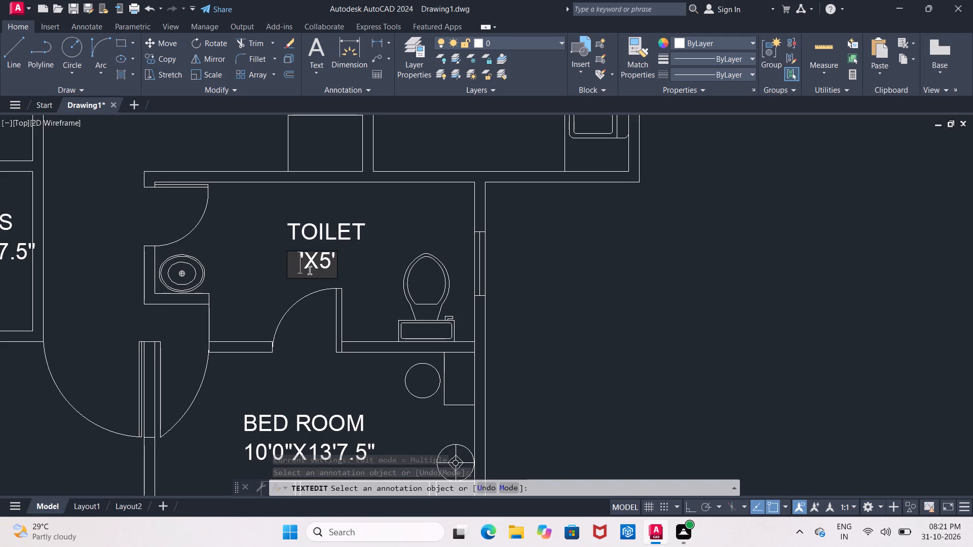
text(10)
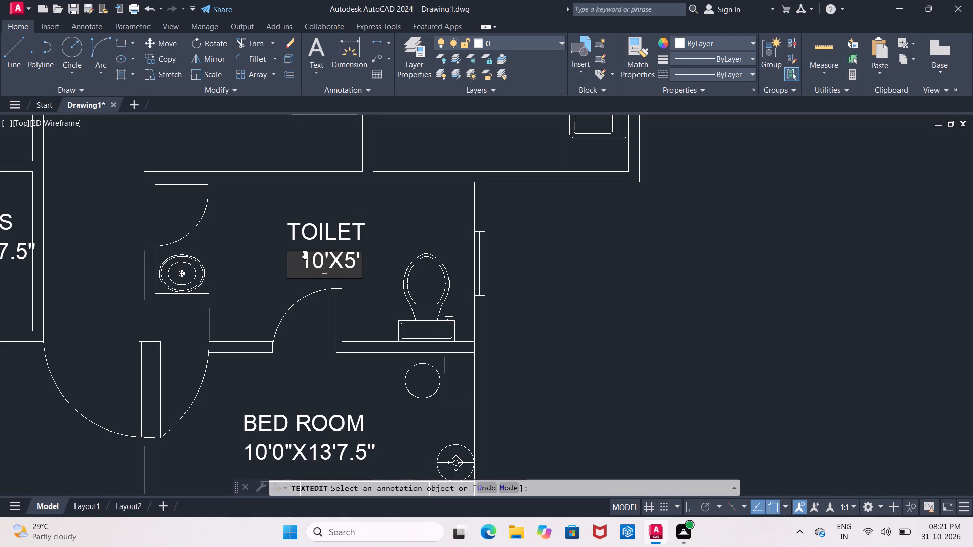
click(305, 260)
key(BackSpace)
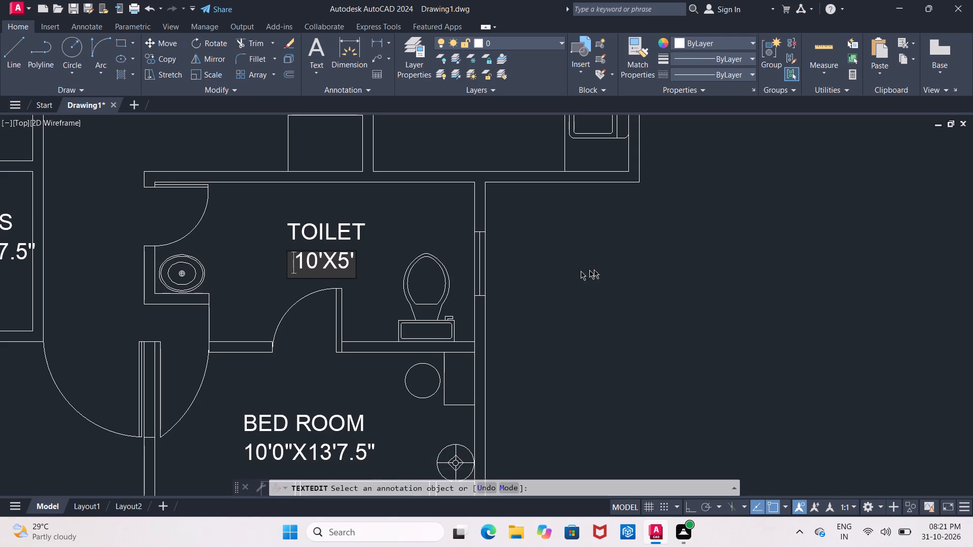
click(594, 269)
key(Escape)
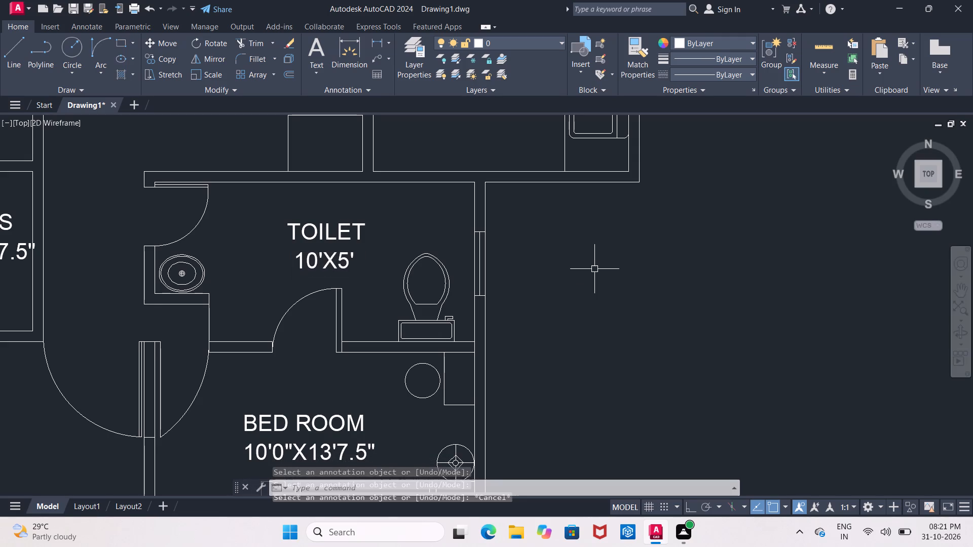
Copy the BED ROOM label and its 10'0"X15'4.5" size text into the right-hand flat's open hall, above the dining table.
scroll(606, 270, down, 1)
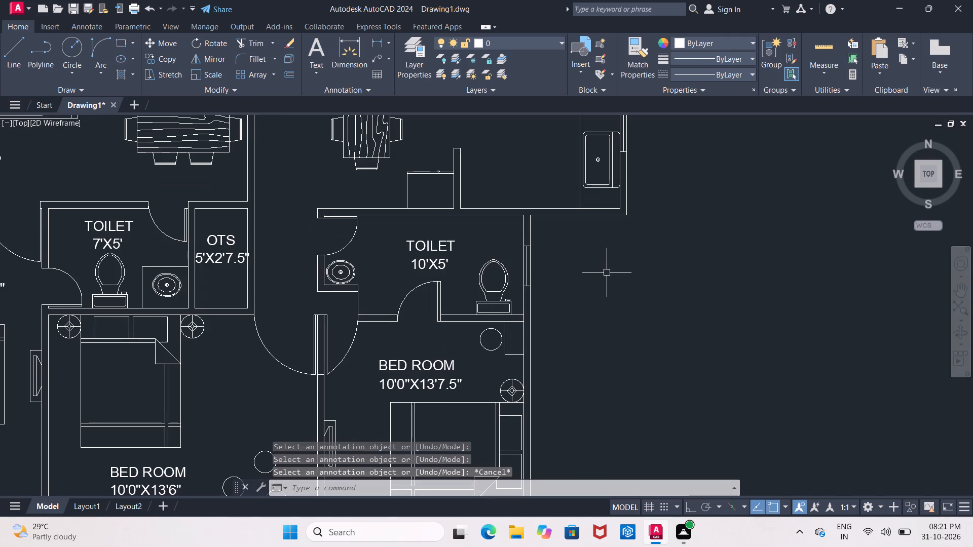
middle_drag(606, 275, 566, 335)
scroll(566, 335, down, 1)
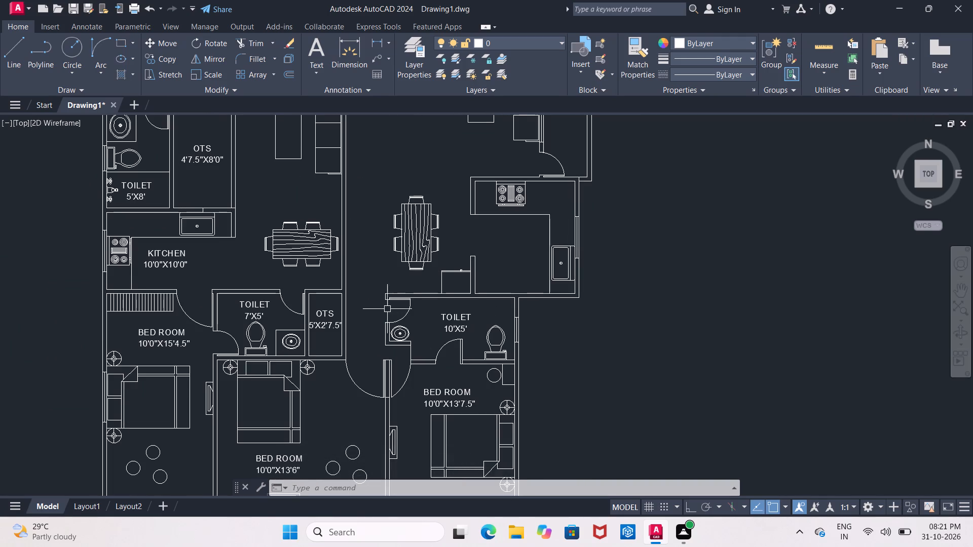
click(255, 303)
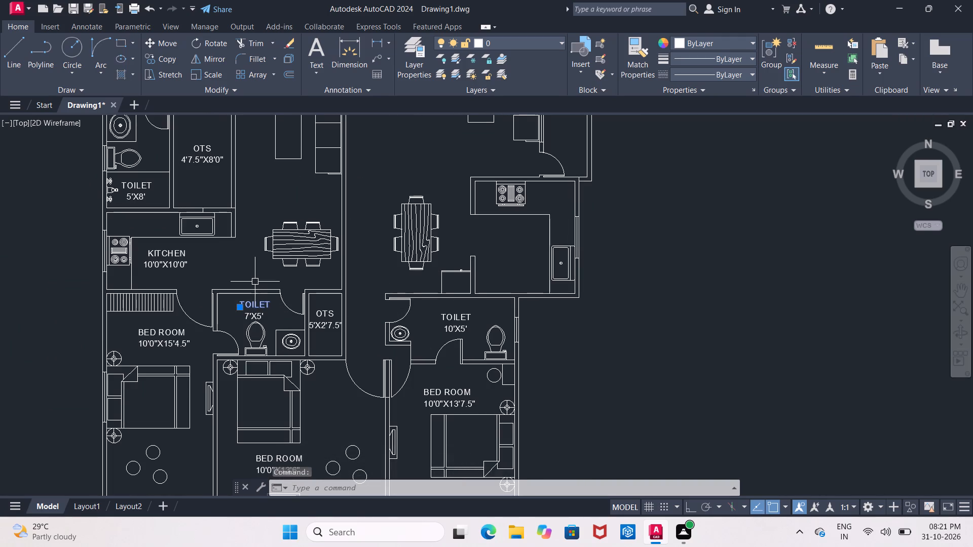
key(Escape)
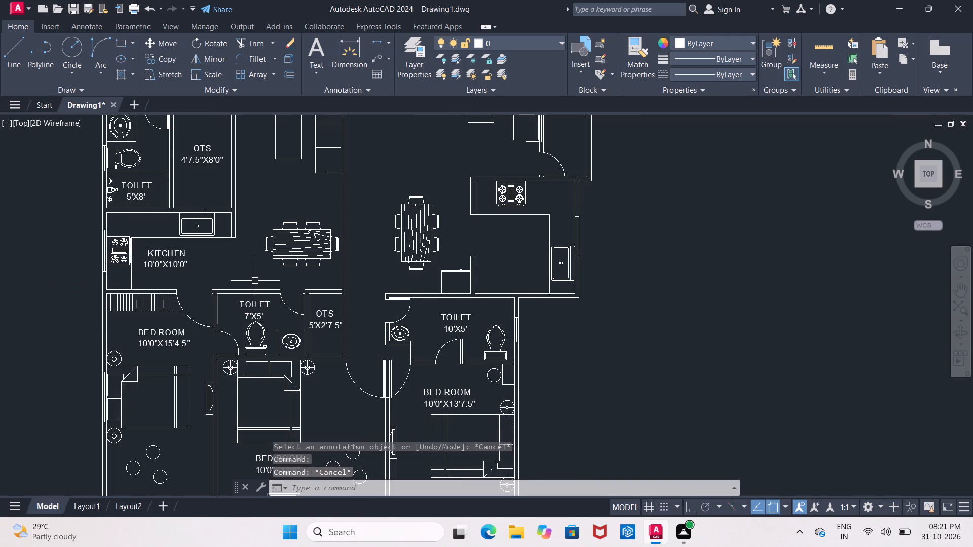
click(141, 331)
click(149, 339)
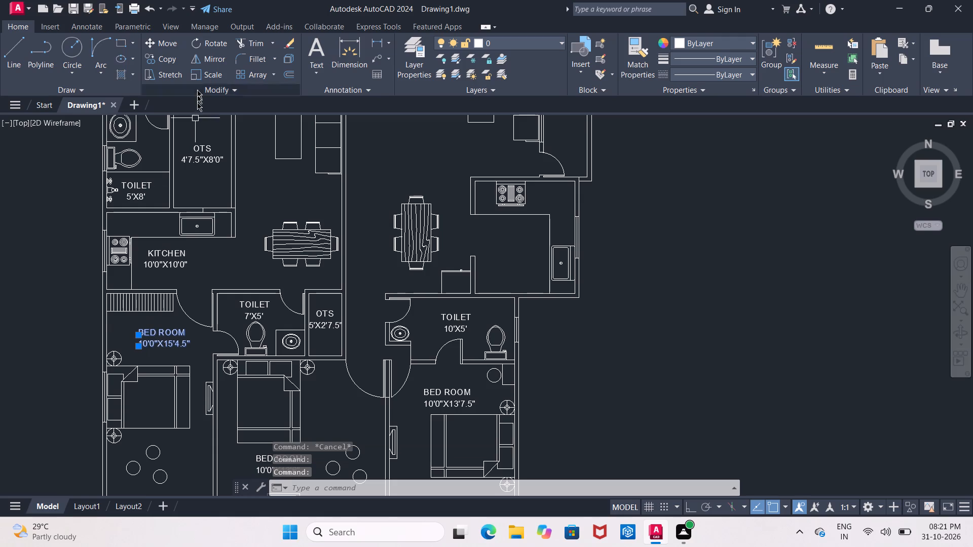
click(170, 58)
click(163, 335)
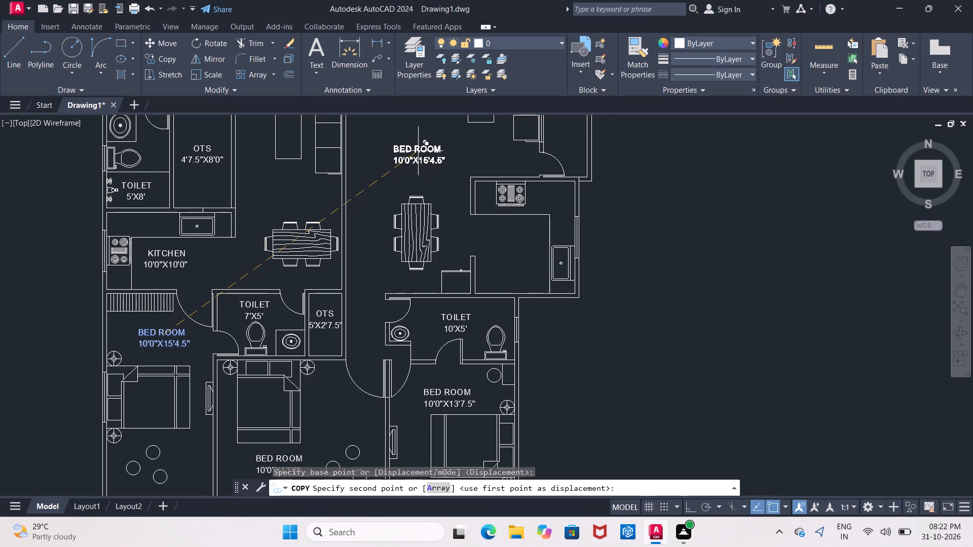
click(424, 149)
key(Escape)
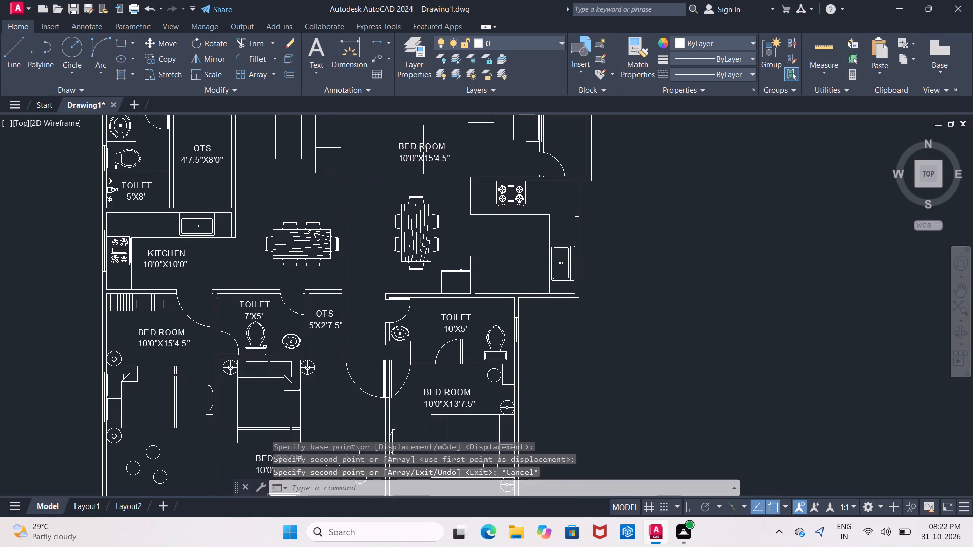
Change the copied BED ROOM label above the right-hand flat's dining table to DRG/DINNING and finish the text edit.
scroll(425, 143, up, 2)
middle_drag(424, 145, 406, 216)
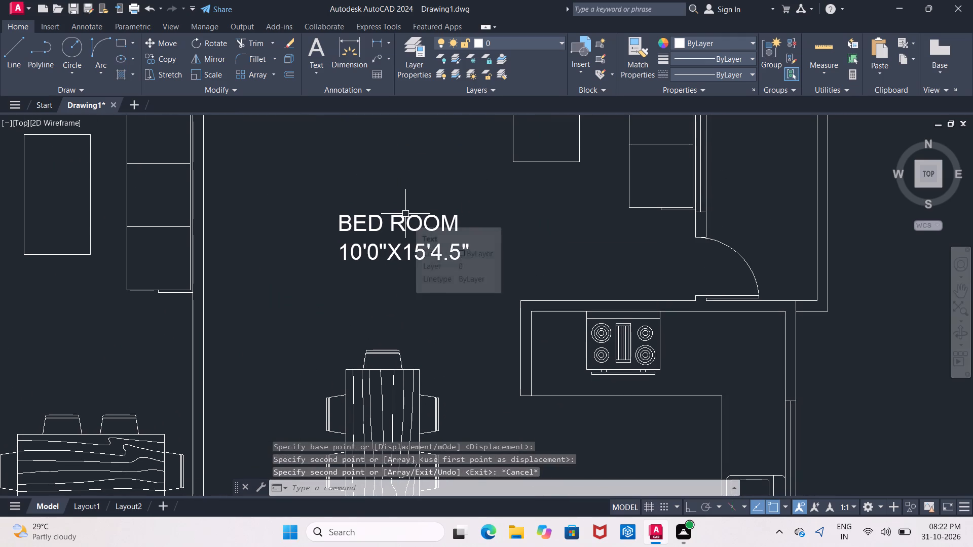
scroll(404, 217, down, 1)
scroll(398, 230, up, 2)
click(398, 210)
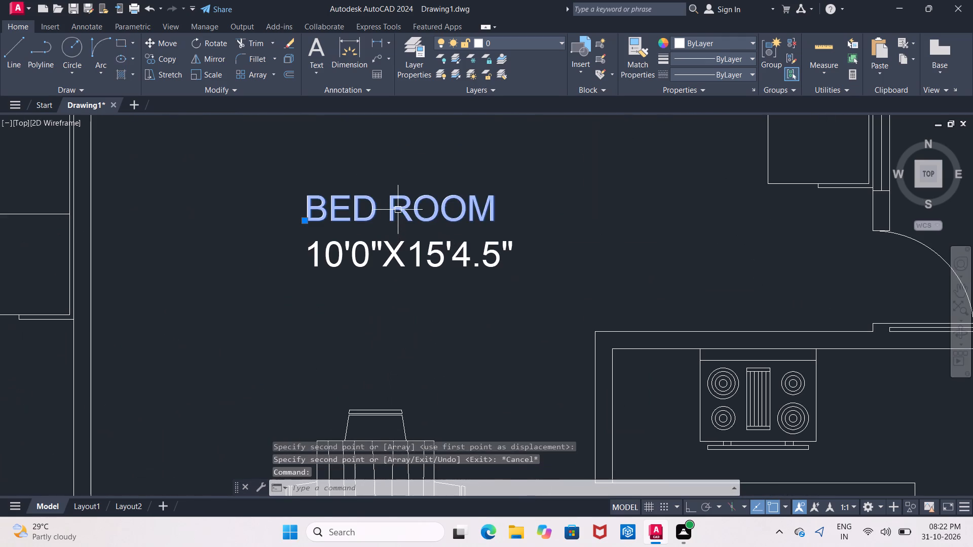
right_click(397, 210)
click(432, 217)
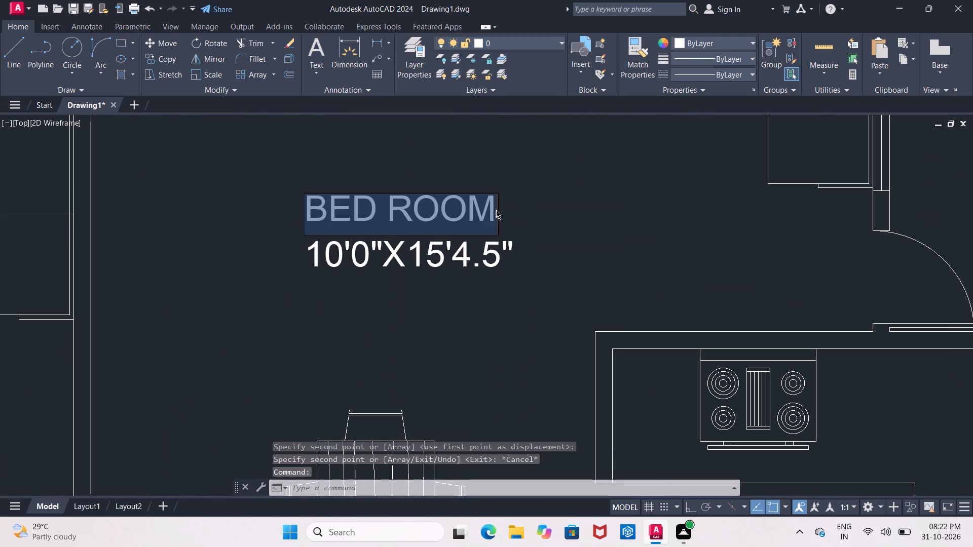
click(496, 209)
key(BackSpace)
key(BackSpace)
key(BackSpace)
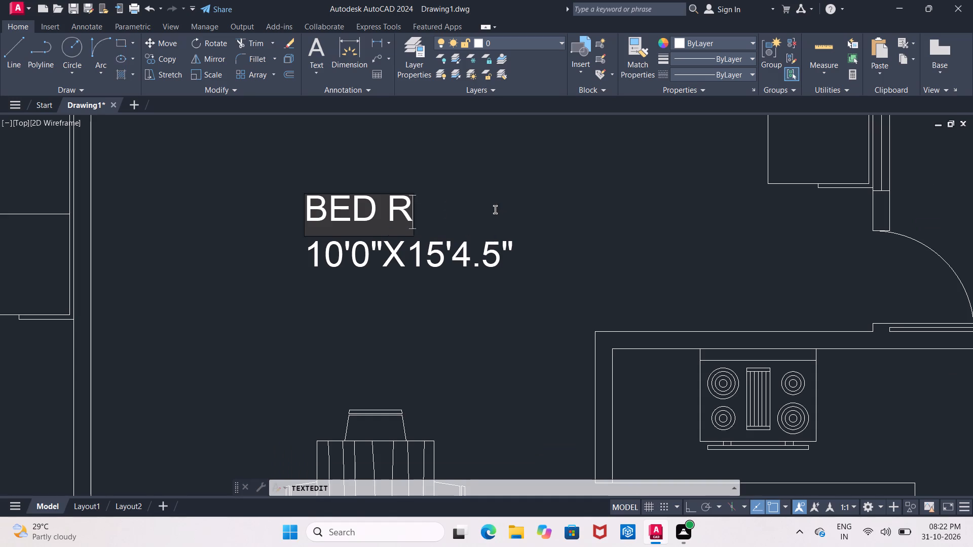
key(BackSpace)
key(BackSpace)
key(BackSpace)
key(BackSpace)
key(BackSpace)
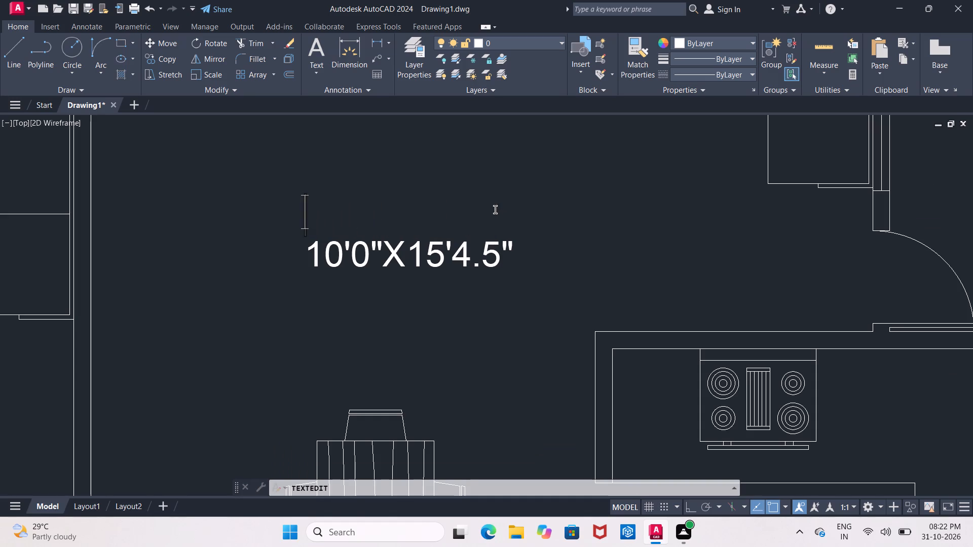
text(DR)
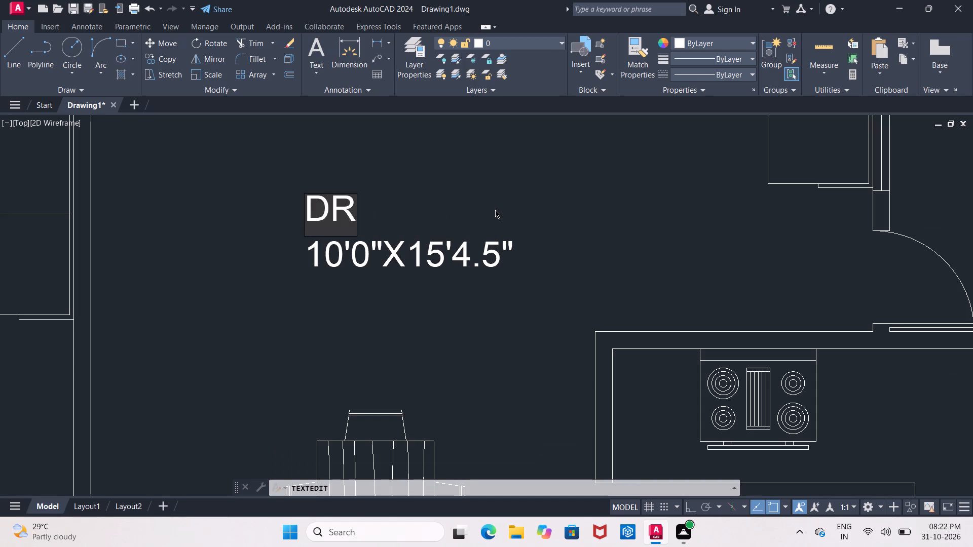
key(g)
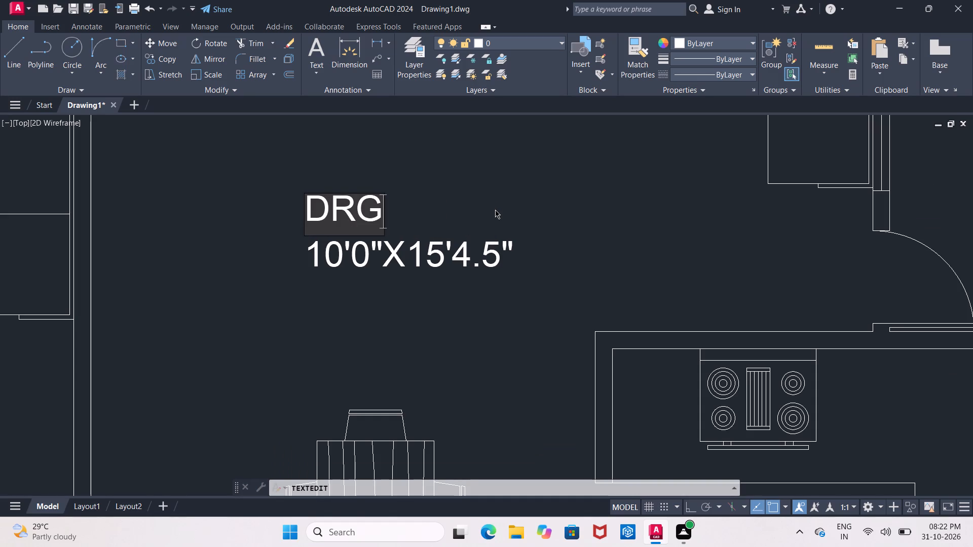
key(slash)
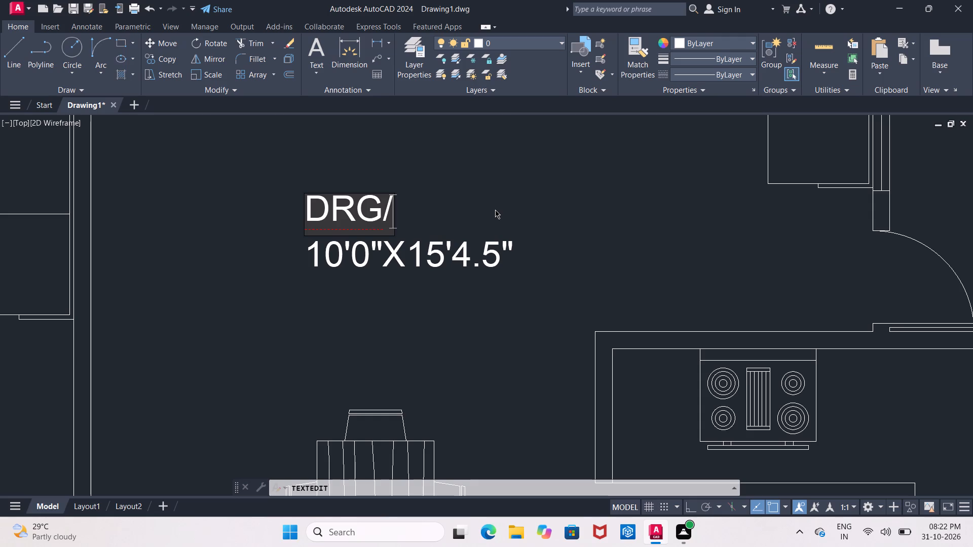
text(DINN)
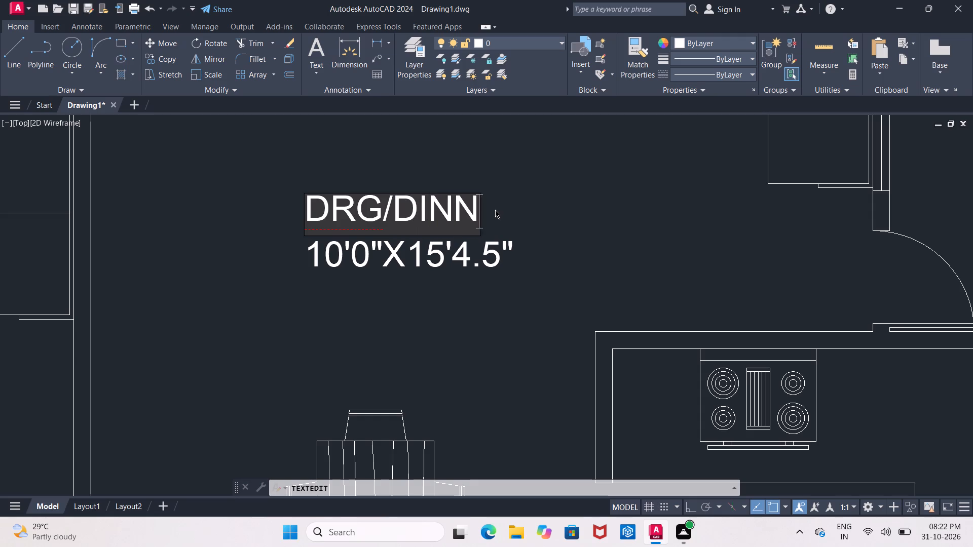
text(ING)
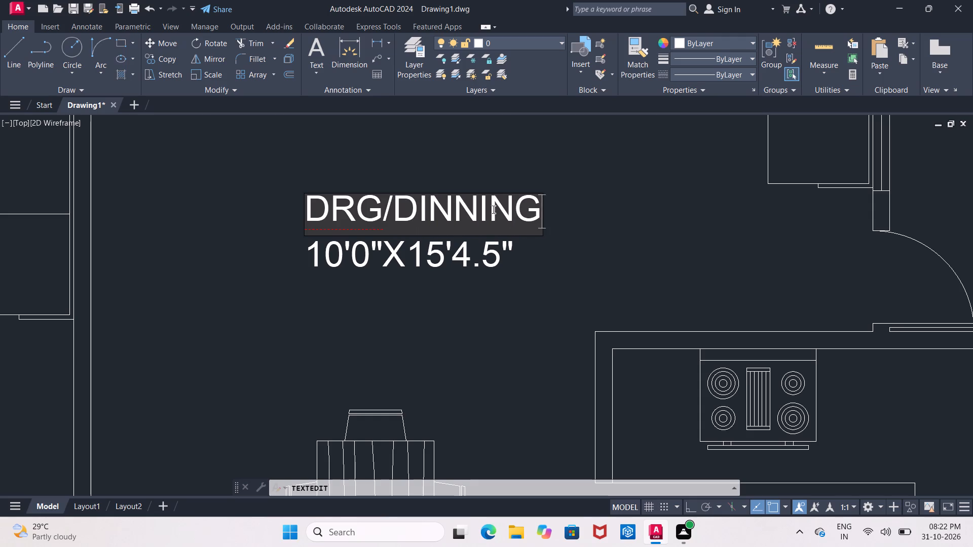
click(420, 306)
key(Escape)
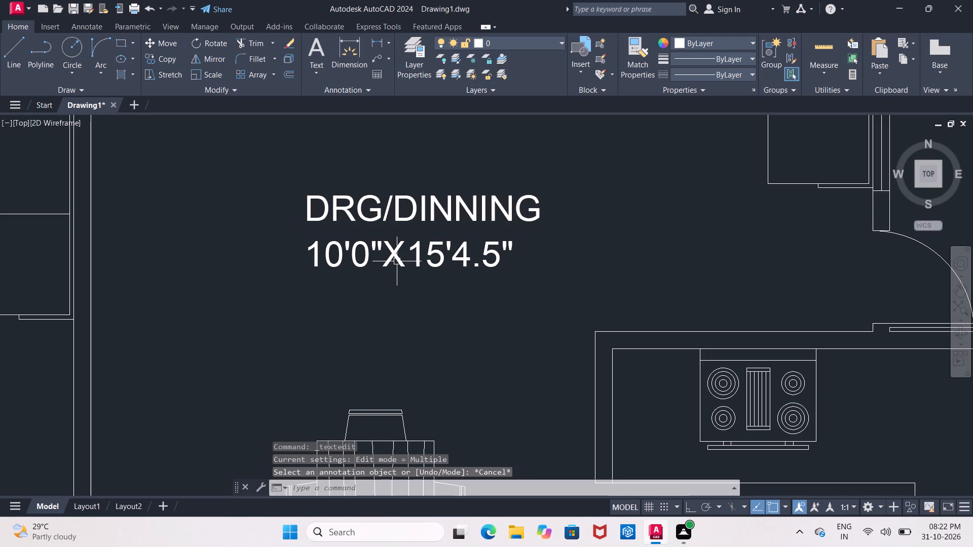
Change the size text below the DRG/DINNING label in the right-hand flat to 13'6"X21'0".
click(406, 258)
click(477, 259)
right_click(467, 259)
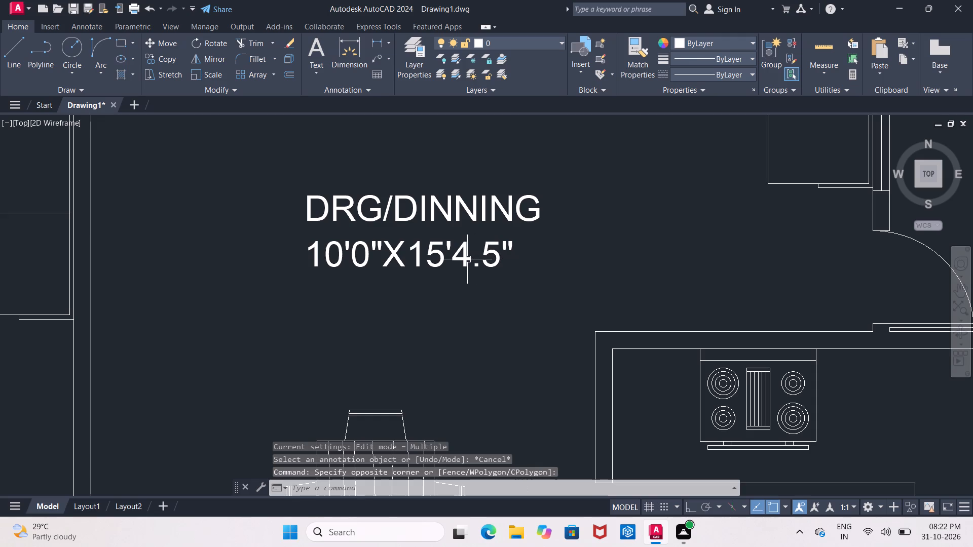
triple_click(456, 249)
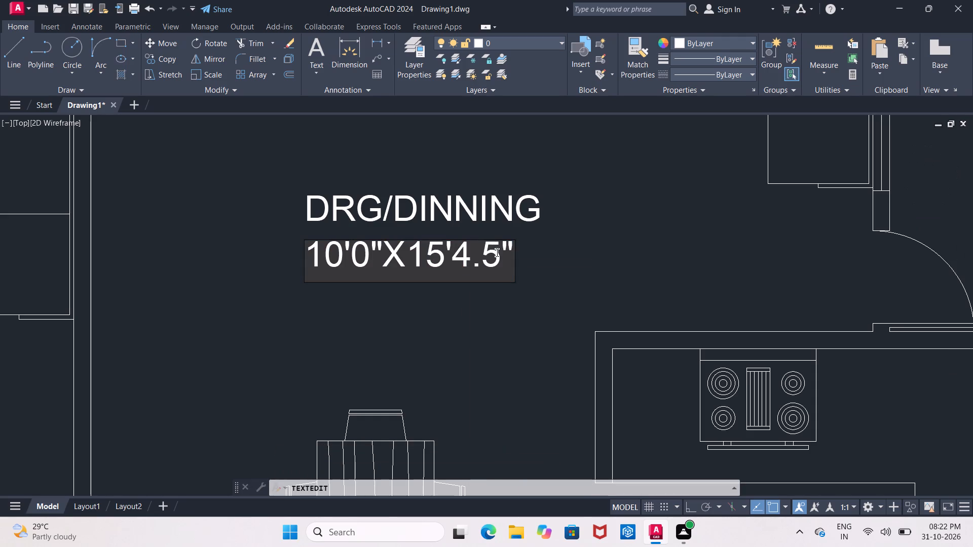
click(497, 253)
key(BackSpace)
key(BackSpace)
key(BackSpace)
key(BackSpace)
key(BackSpace)
key(BackSpace)
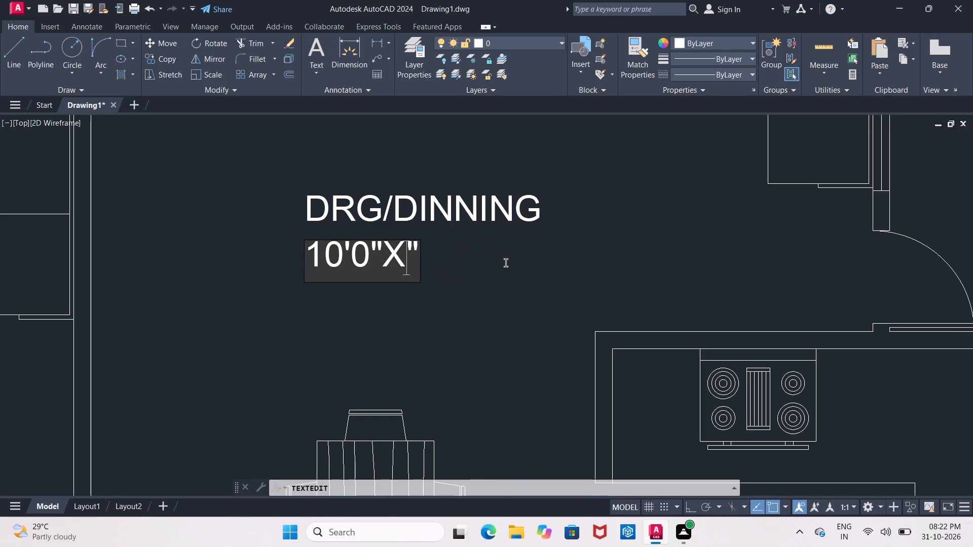
key(BackSpace)
key(BackSpace)
key(BackSpace)
key(BackSpace)
key(BackSpace)
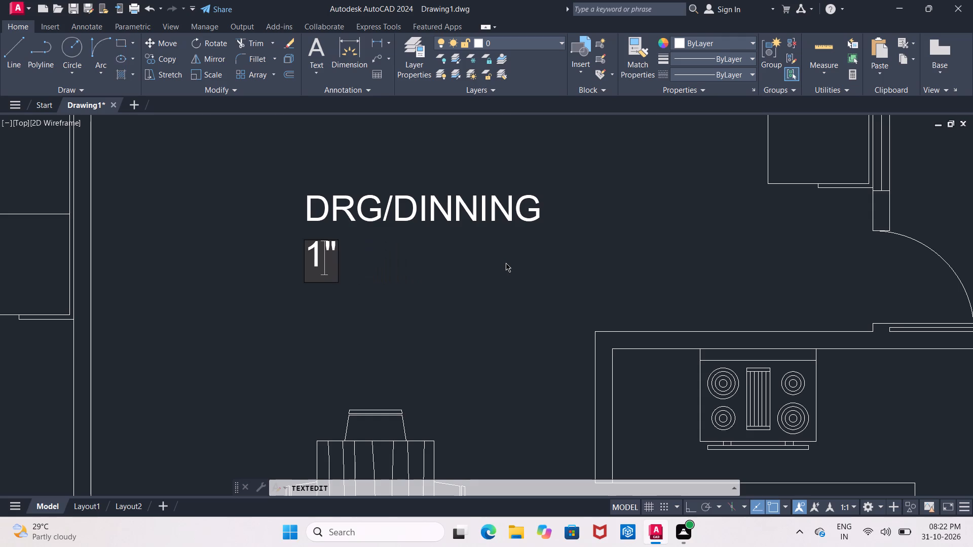
key(3)
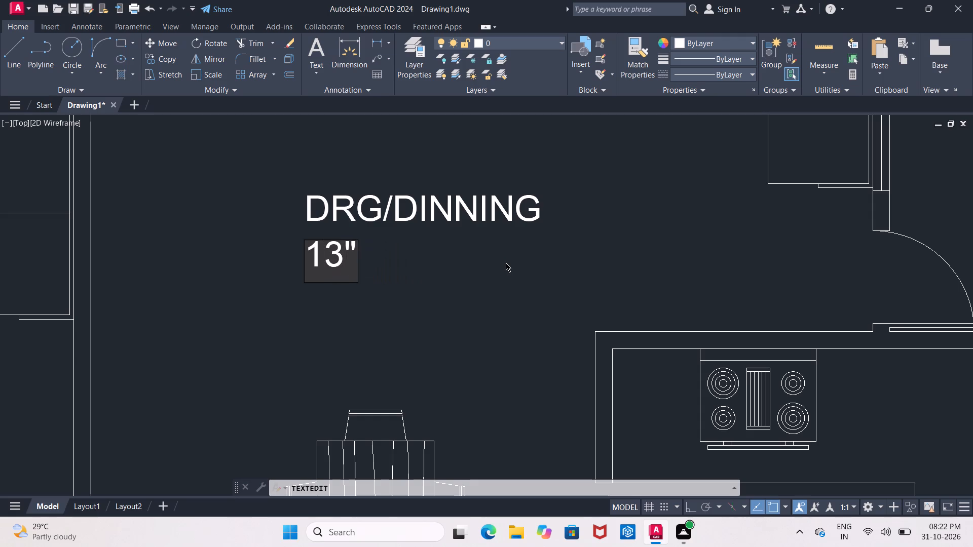
text('6)
key(Right)
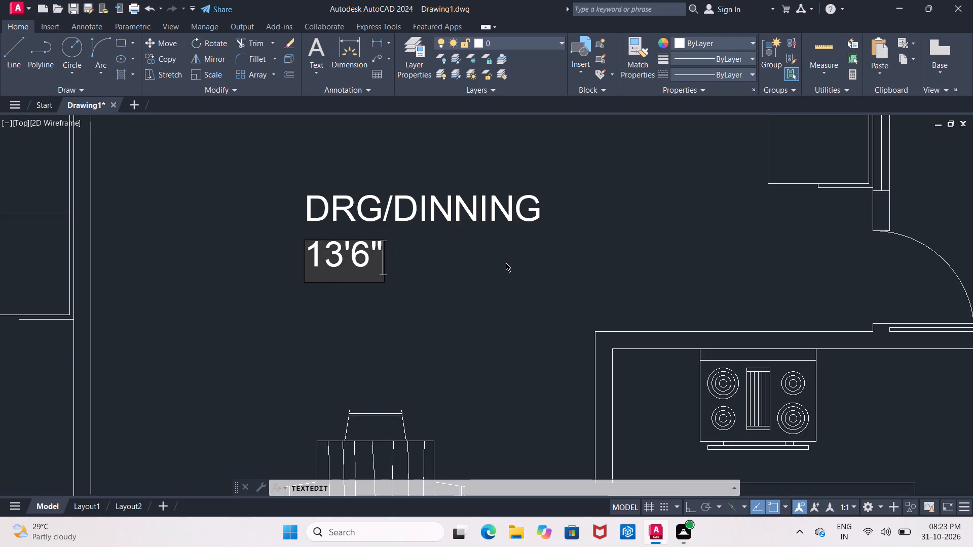
key(x)
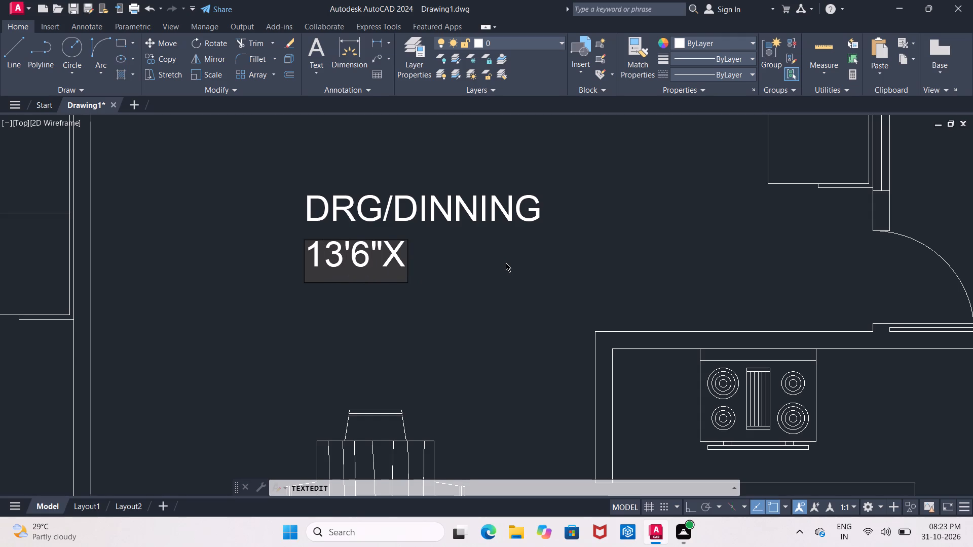
text(21')
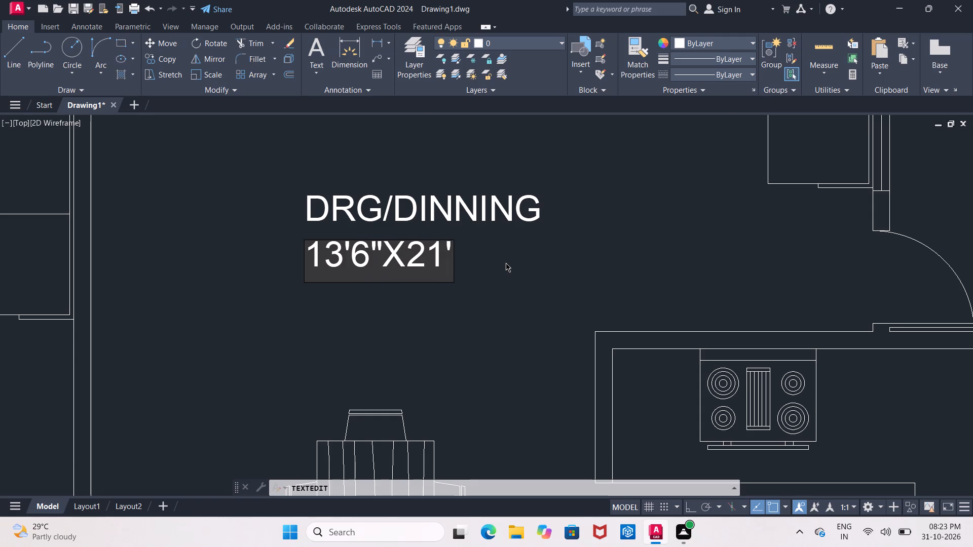
key(0)
key(shift+quotedbl)
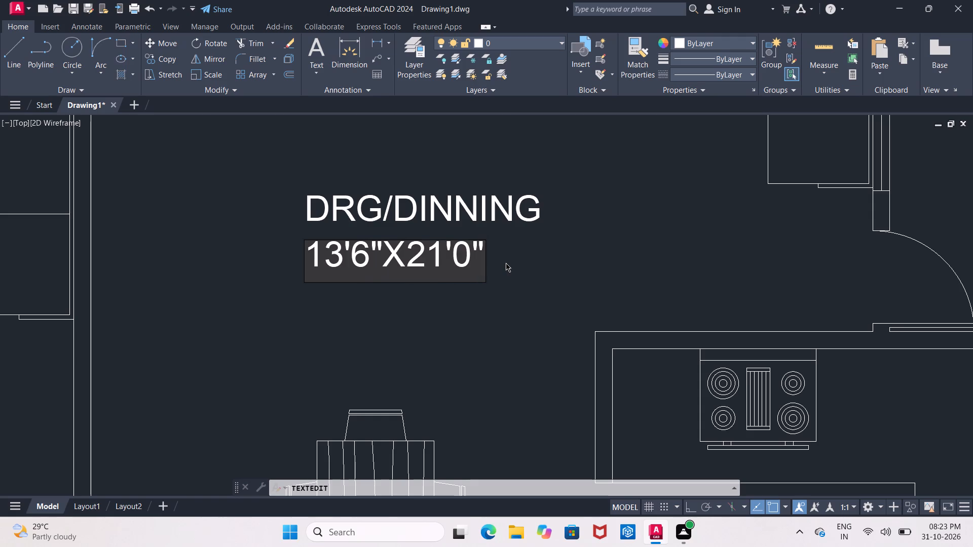
Indent the 13'6"X21'0" size text with two leading spaces to centre it under DRG/DINNING and finish the text edit.
click(310, 266)
key(space)
key(space)
click(315, 302)
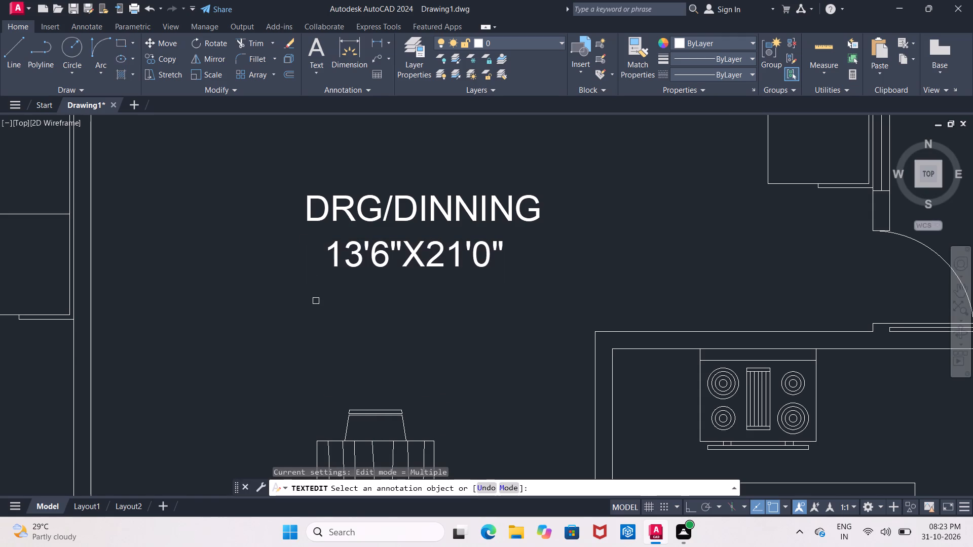
key(Escape)
Copy the KITCHEN label and its 10'0"X10'0" size text into the right-hand flat's kitchen, between the stove and the sink.
scroll(310, 300, down, 2)
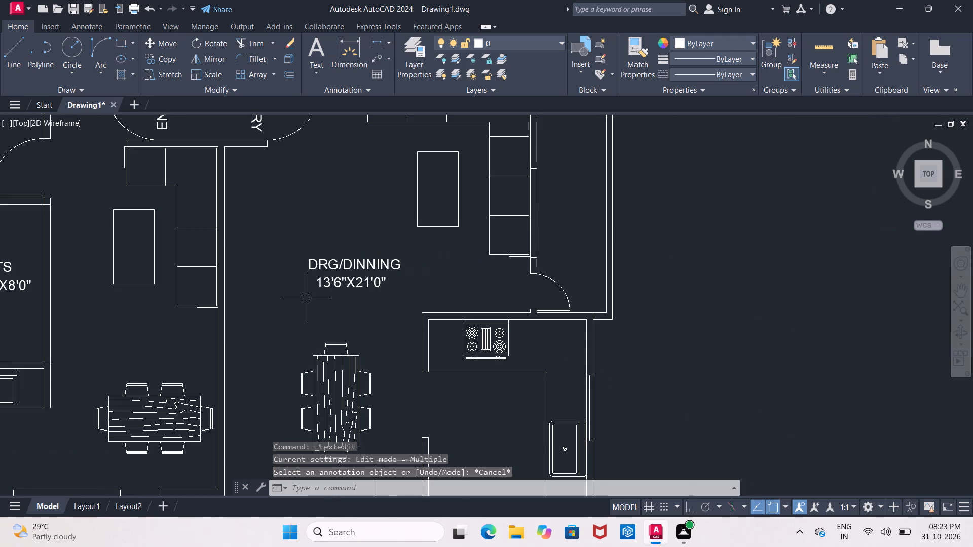
middle_drag(305, 297, 282, 307)
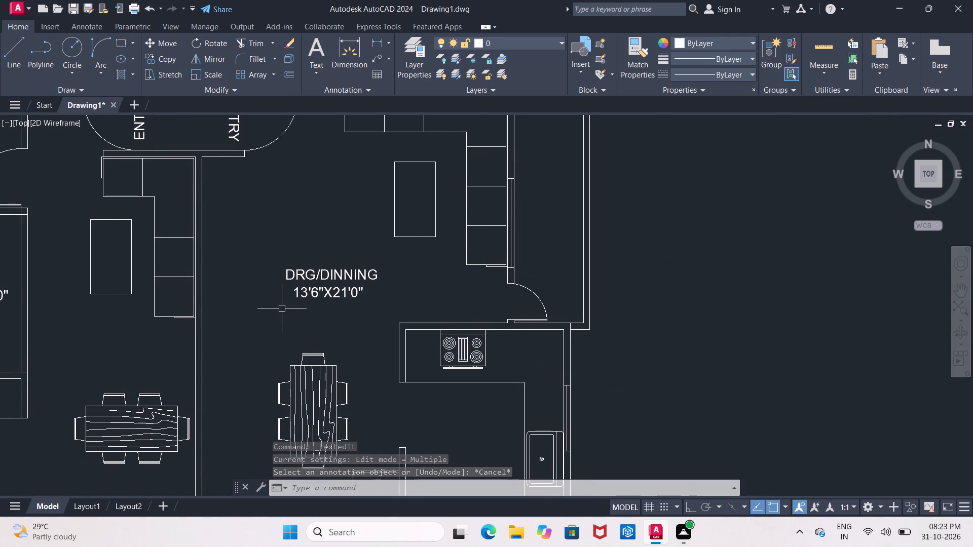
scroll(282, 308, down, 2)
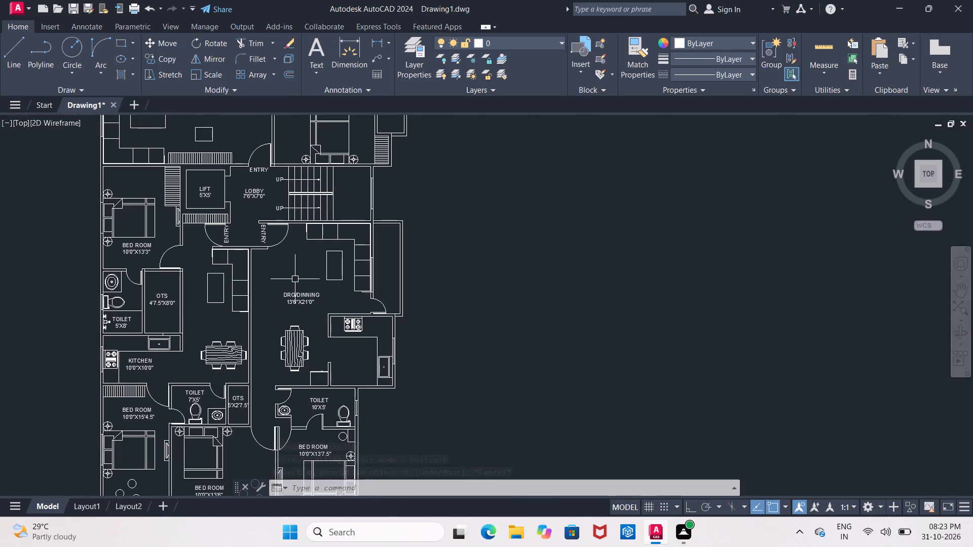
scroll(303, 305, up, 2)
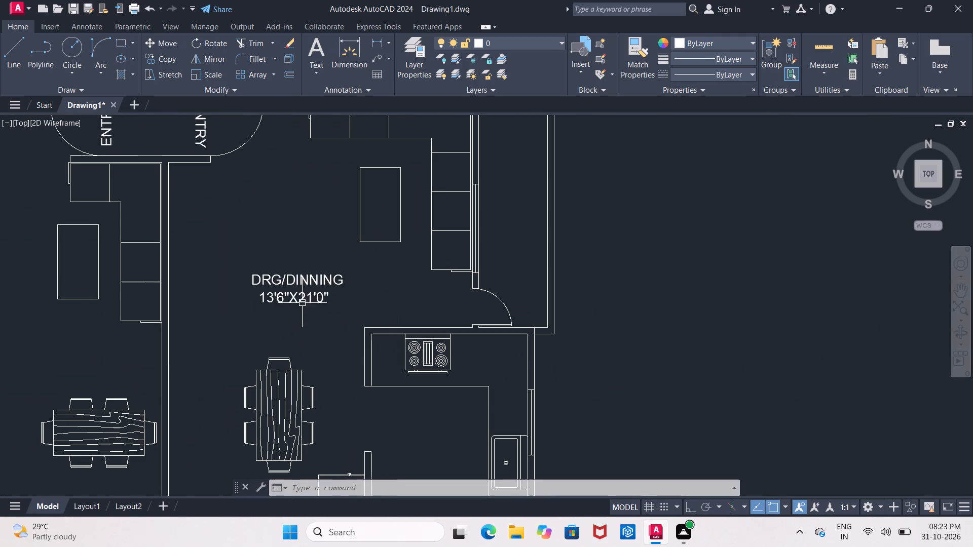
scroll(294, 292, down, 3)
scroll(213, 331, up, 3)
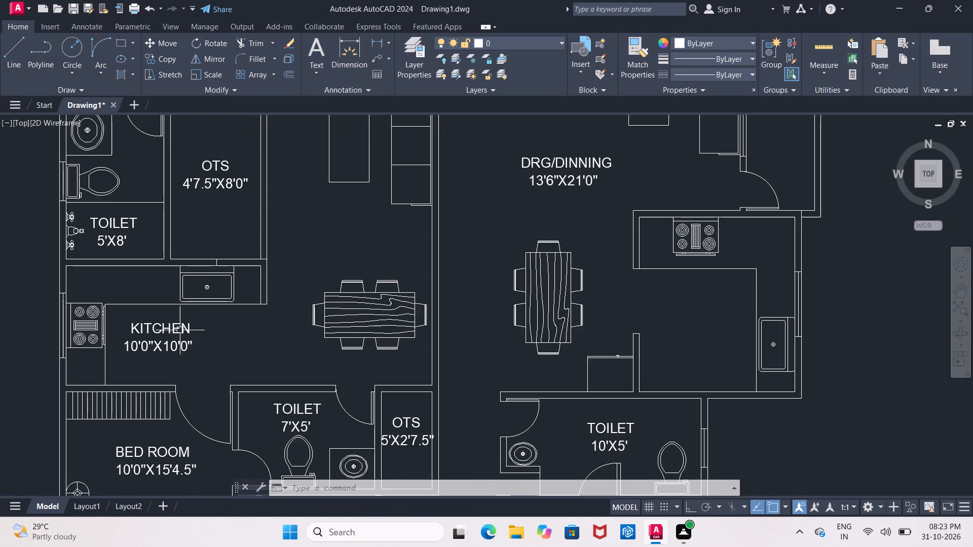
click(172, 326)
click(177, 345)
click(152, 61)
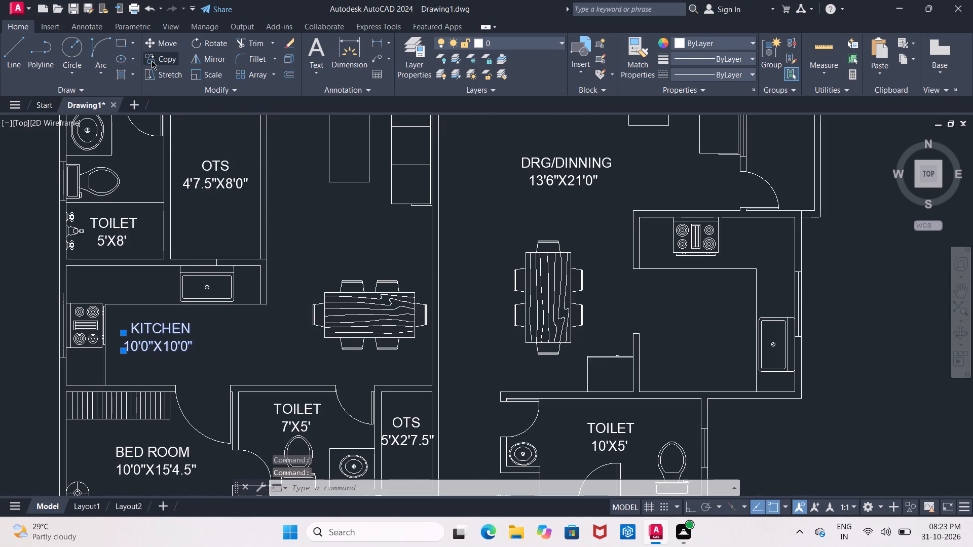
click(170, 337)
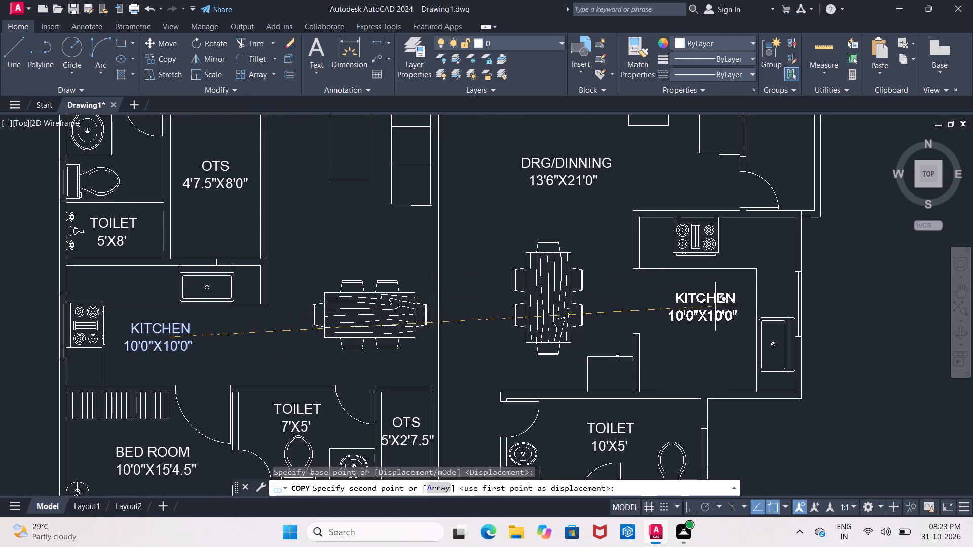
click(706, 319)
middle_drag(712, 317, 595, 309)
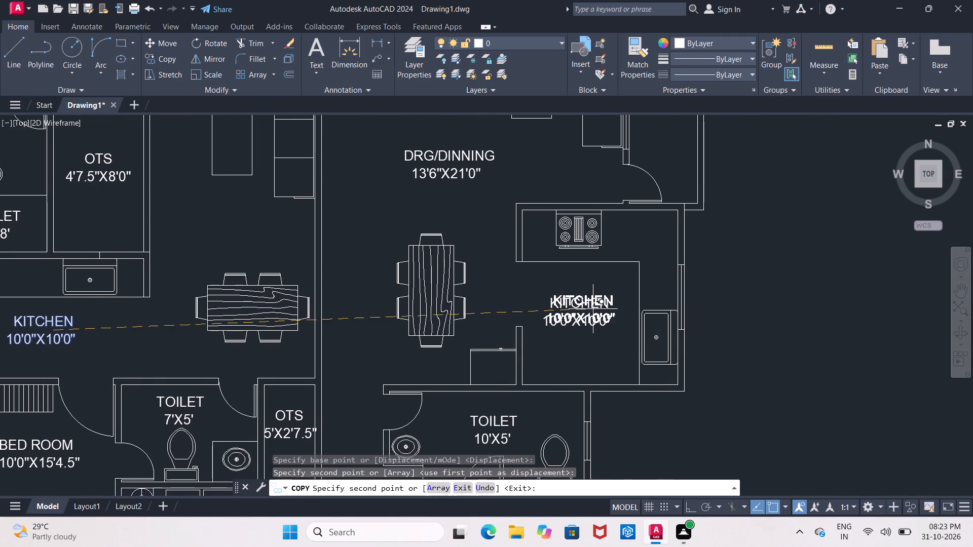
key(Escape)
Change the size text below the copied KITCHEN label in the right-hand flat to 6'0"X9'0".
scroll(593, 309, up, 1)
middle_drag(584, 308, 515, 270)
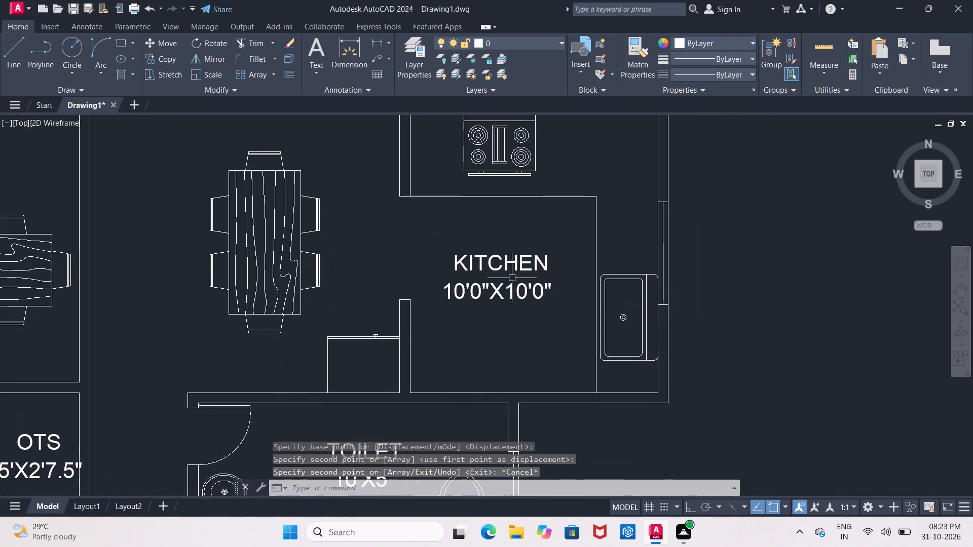
scroll(510, 282, up, 1)
click(489, 293)
right_click(487, 292)
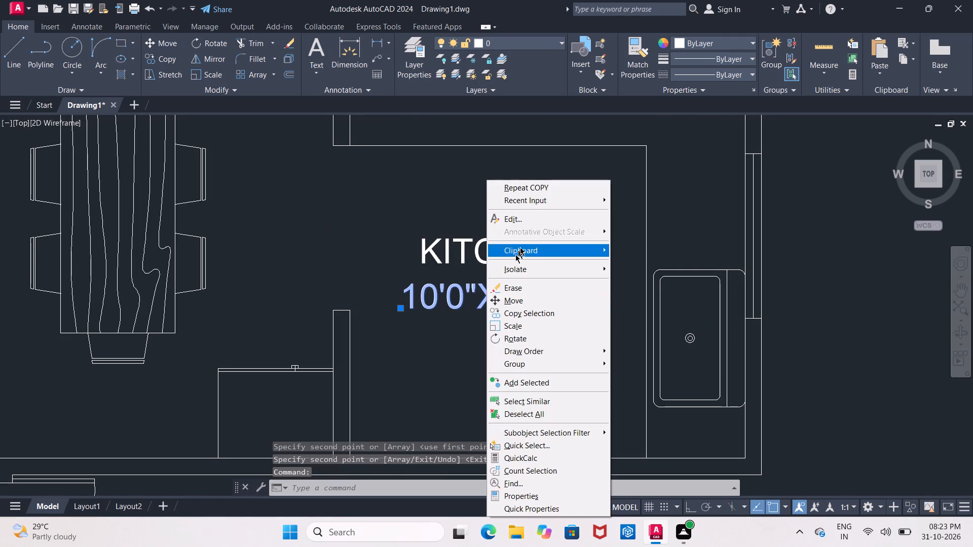
click(522, 222)
click(566, 297)
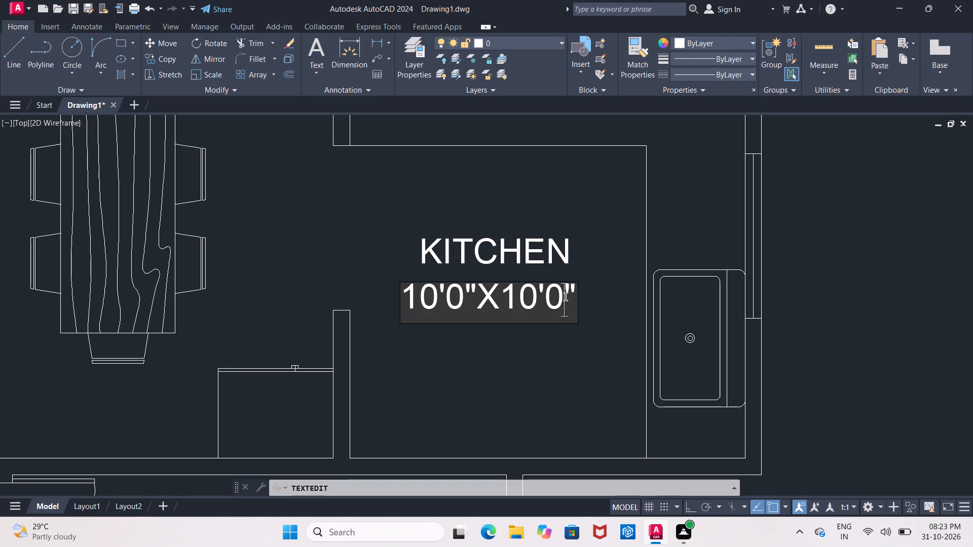
key(BackSpace)
key(BackSpace)
key(BackSpace)
key(BackSpace)
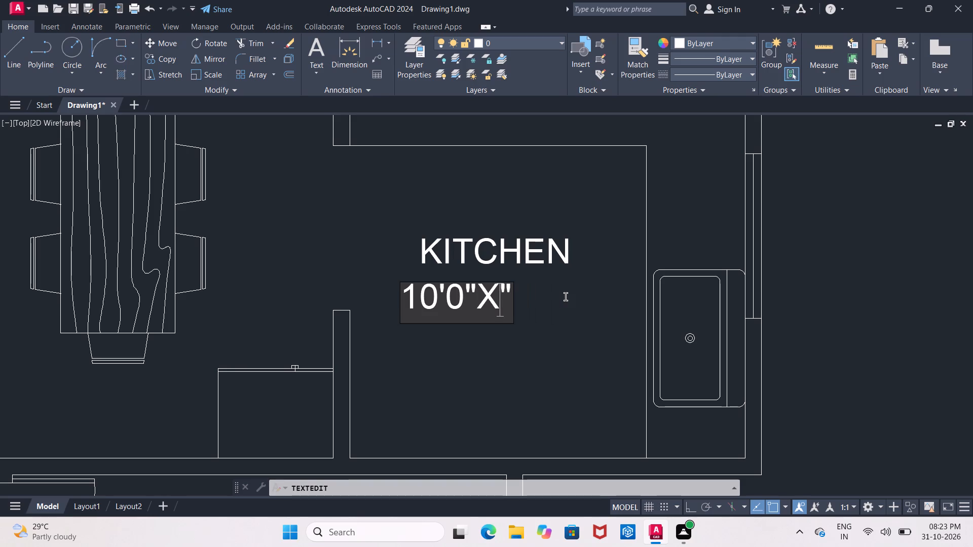
text(9')
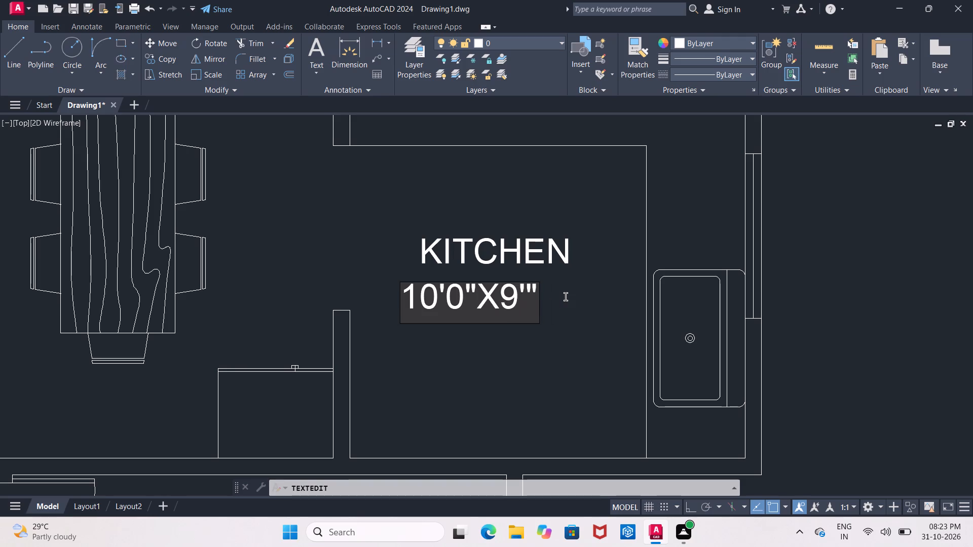
key(0)
key(Left)
key(Left)
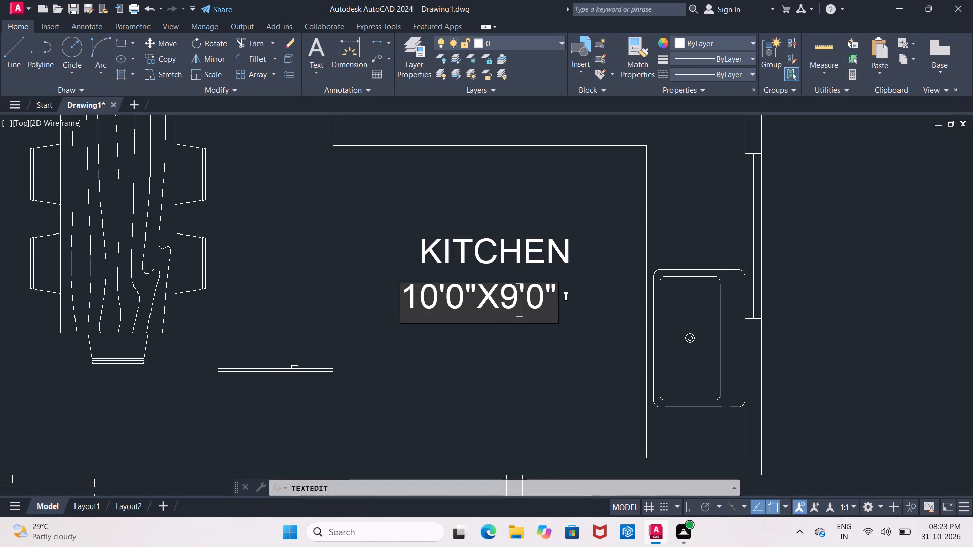
key(Left)
key(Left)
key(Left)
key(Left)
key(Left)
key(BackSpace)
key(BackSpace)
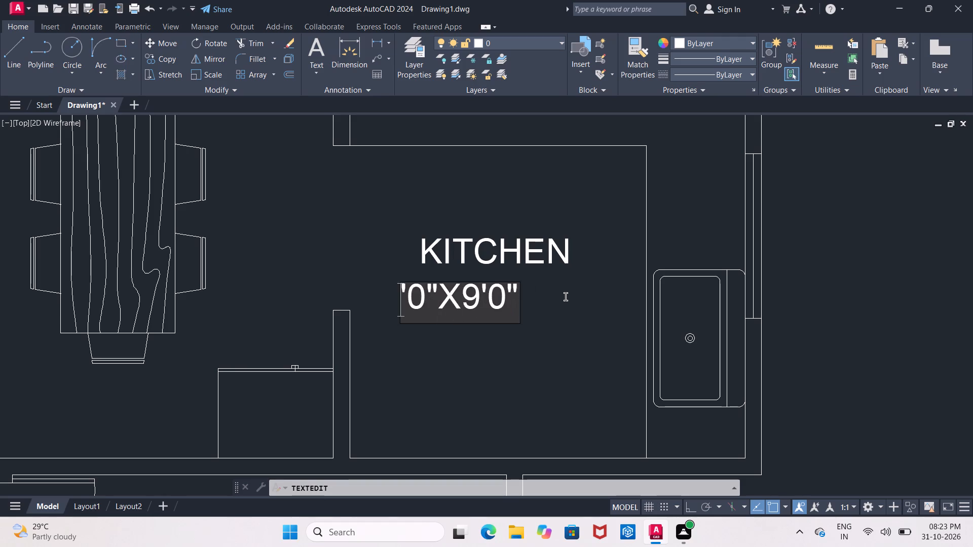
key(6)
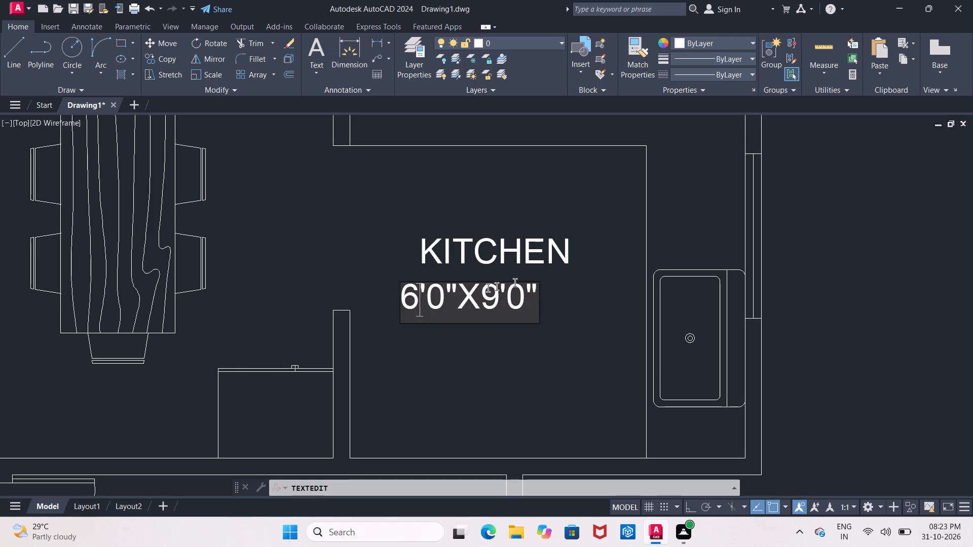
Indent the 6'0"X9'0" size text with three leading spaces to centre it under the KITCHEN label.
click(403, 307)
key(space)
key(space)
key(space)
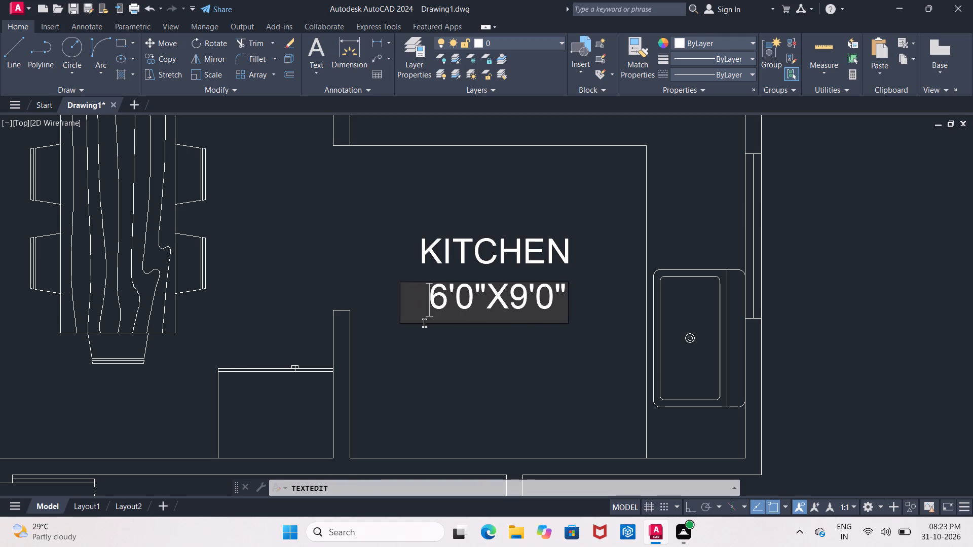
click(444, 335)
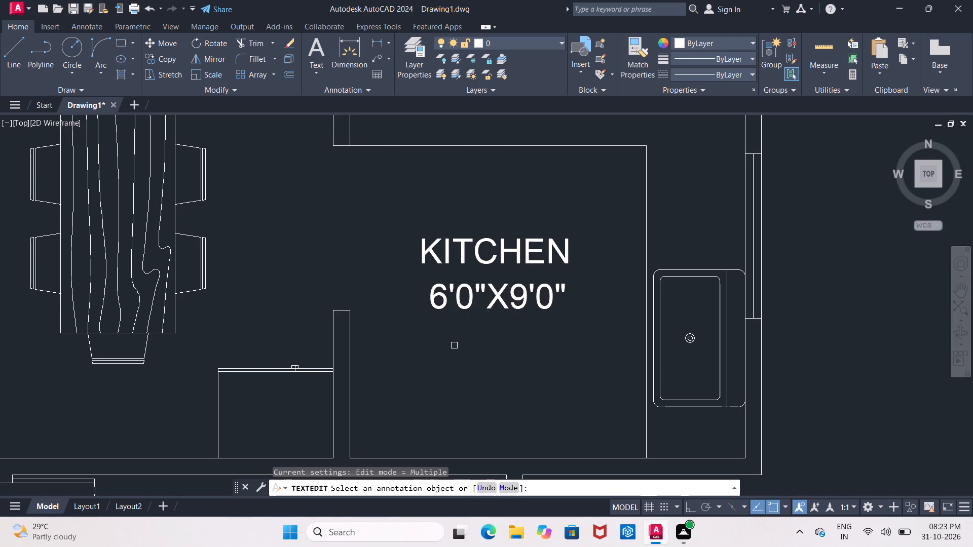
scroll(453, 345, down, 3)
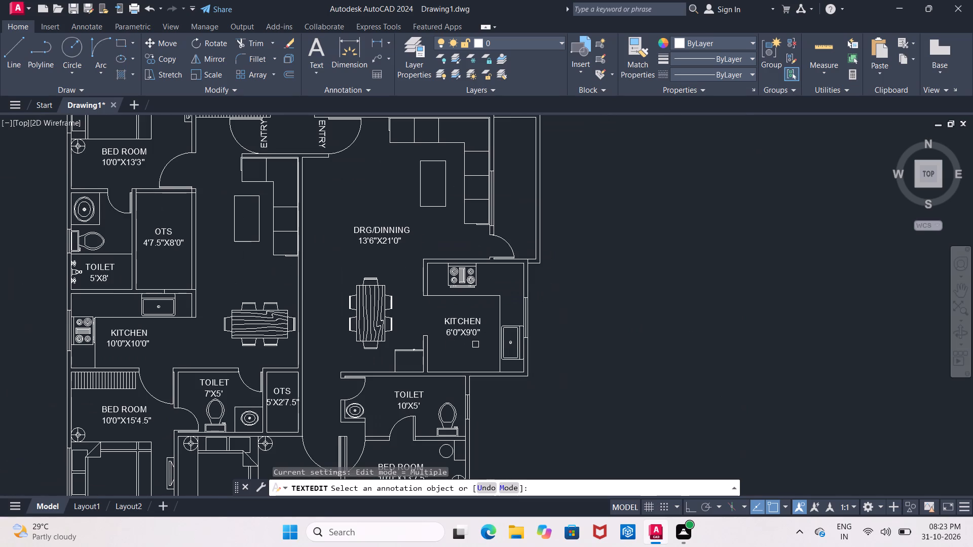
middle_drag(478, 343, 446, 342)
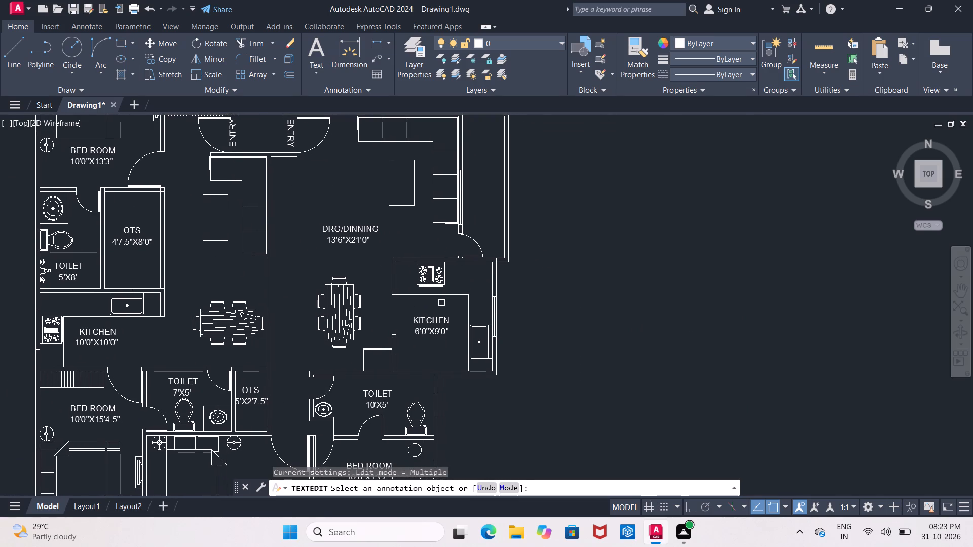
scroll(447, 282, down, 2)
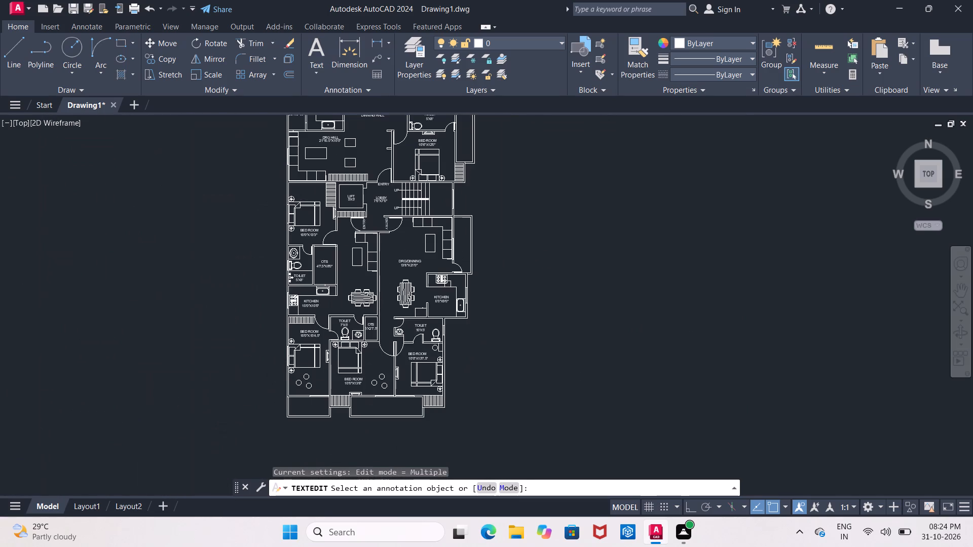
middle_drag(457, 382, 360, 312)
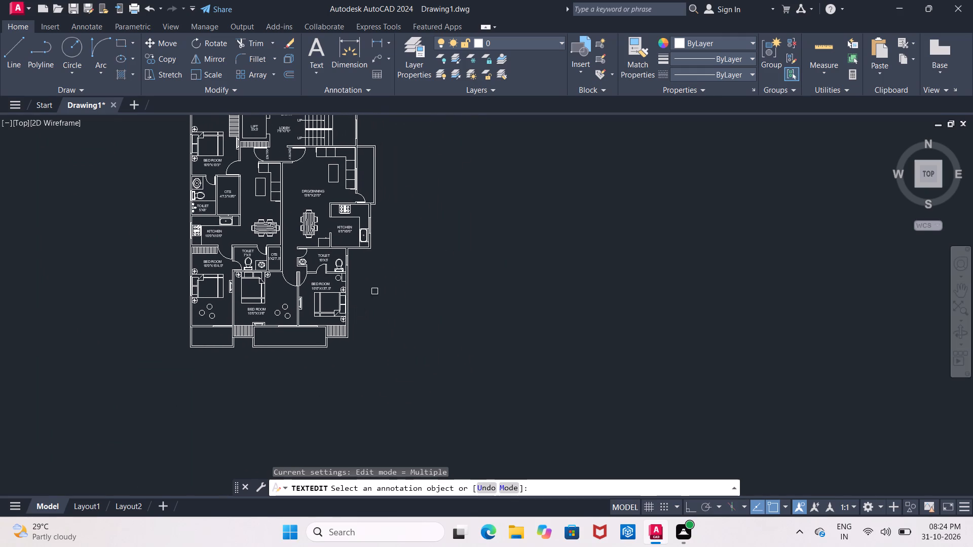
Copy the OTS label from the upper flat into its balcony, just below the 4'-0" WD BALCONY text.
middle_drag(358, 229, 354, 250)
key(Escape)
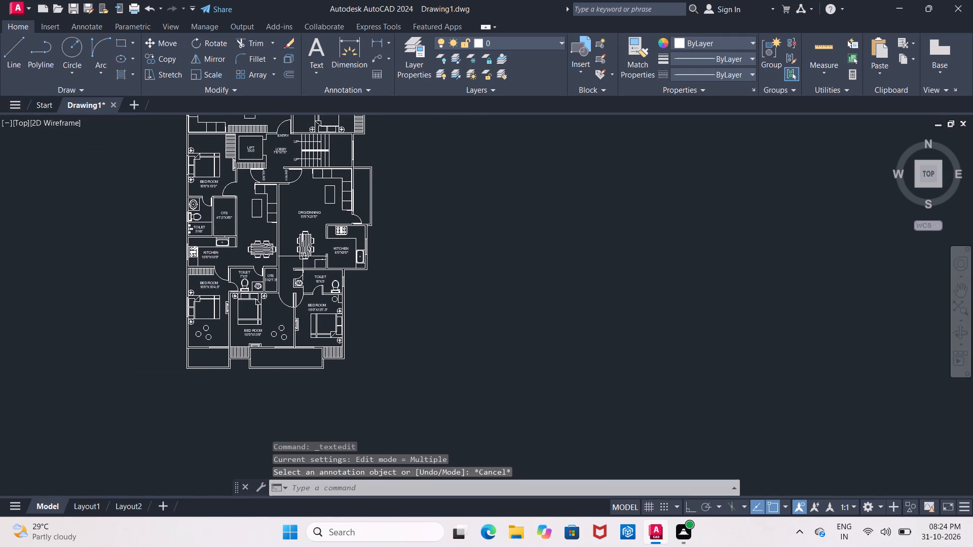
middle_drag(301, 256, 301, 328)
middle_drag(287, 285, 289, 328)
middle_drag(253, 172, 267, 246)
scroll(294, 176, up, 2)
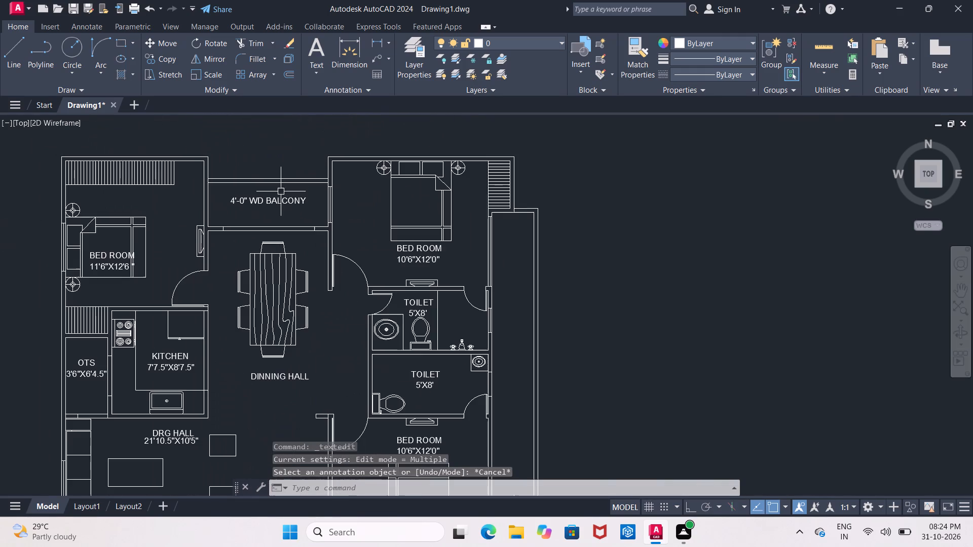
scroll(263, 217, up, 1)
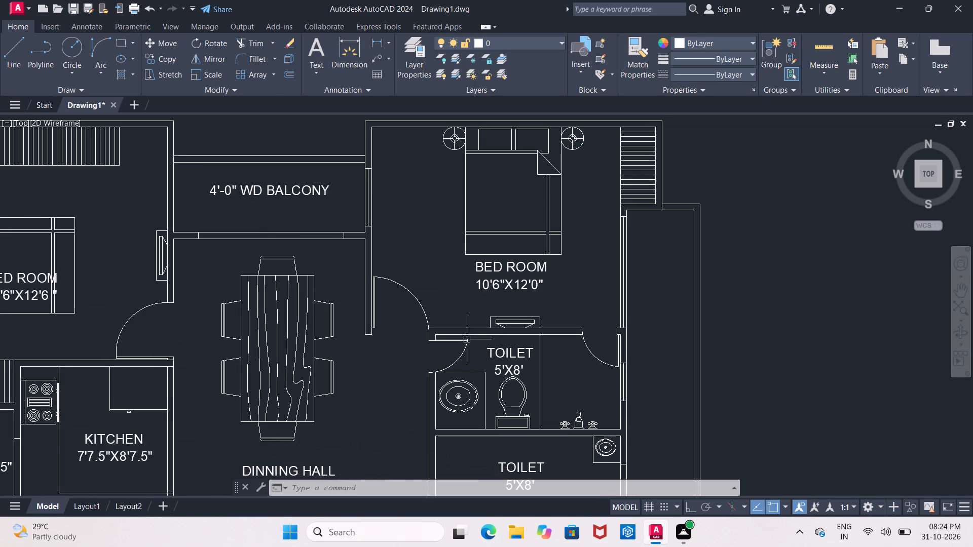
middle_drag(224, 231, 406, 177)
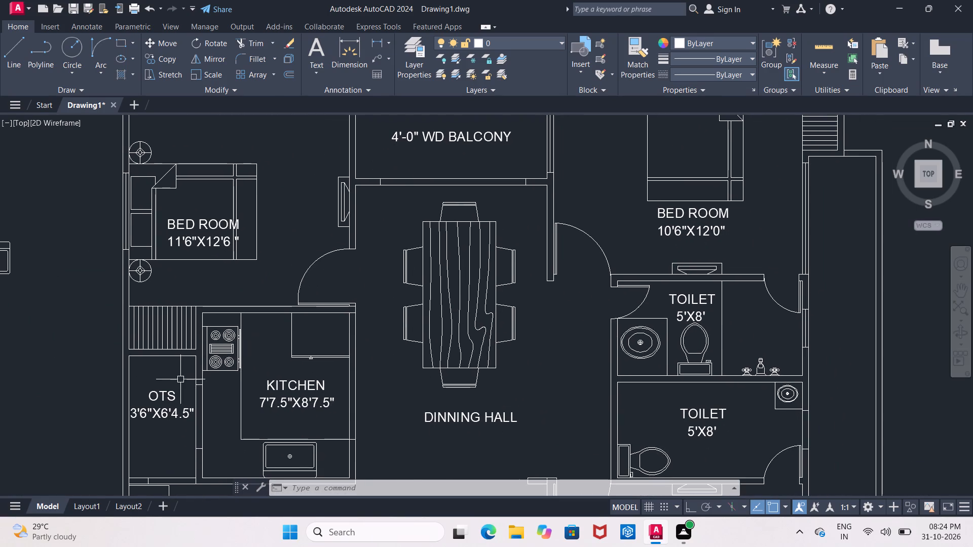
click(158, 394)
click(161, 57)
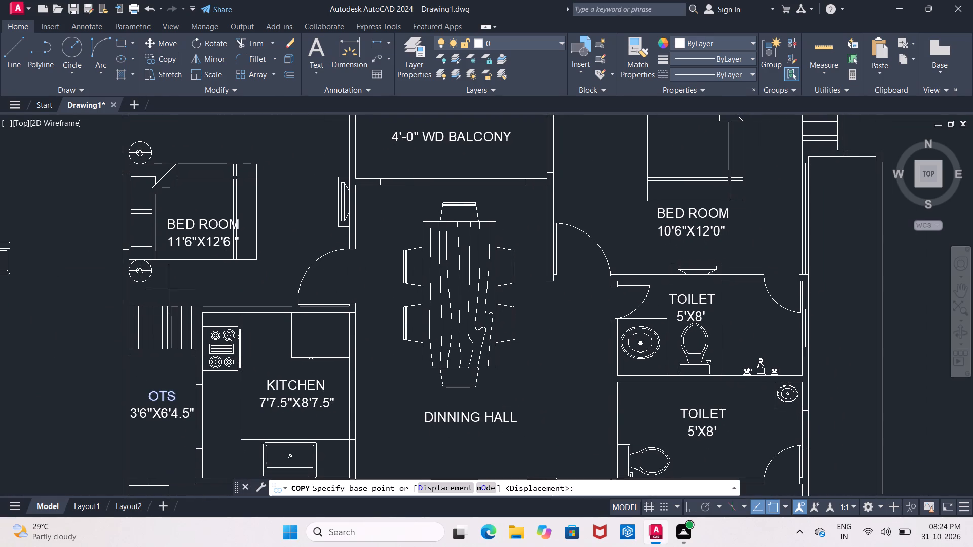
click(163, 397)
middle_drag(443, 172, 384, 199)
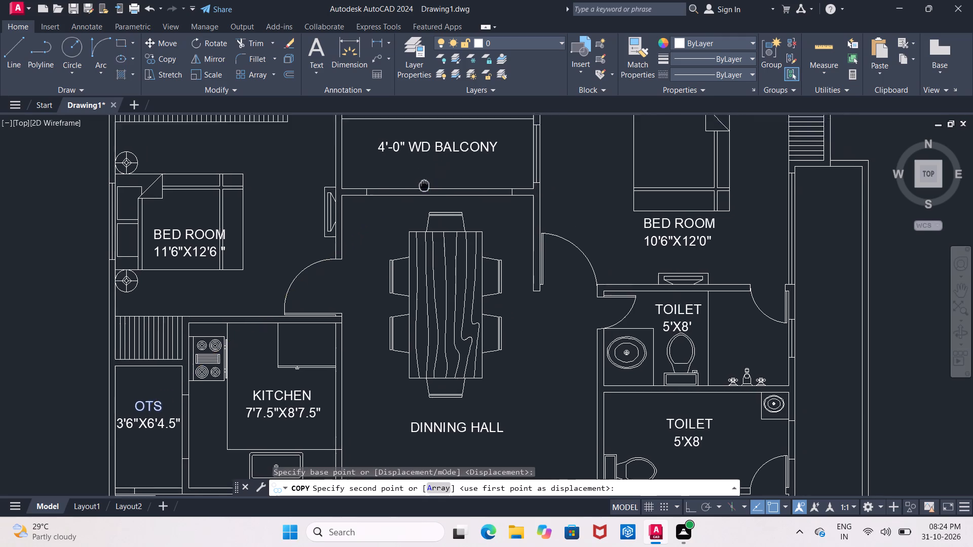
middle_drag(384, 199, 341, 214)
click(352, 210)
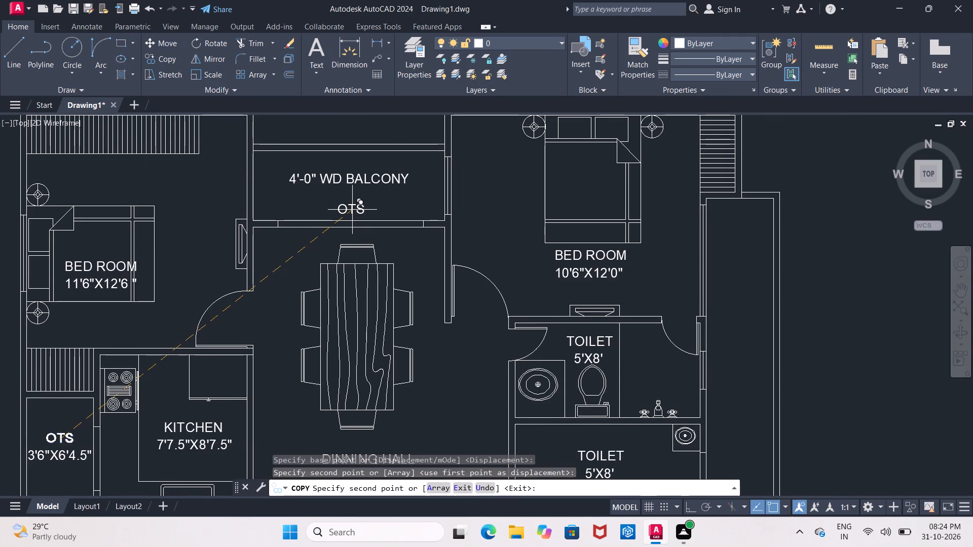
key(Escape)
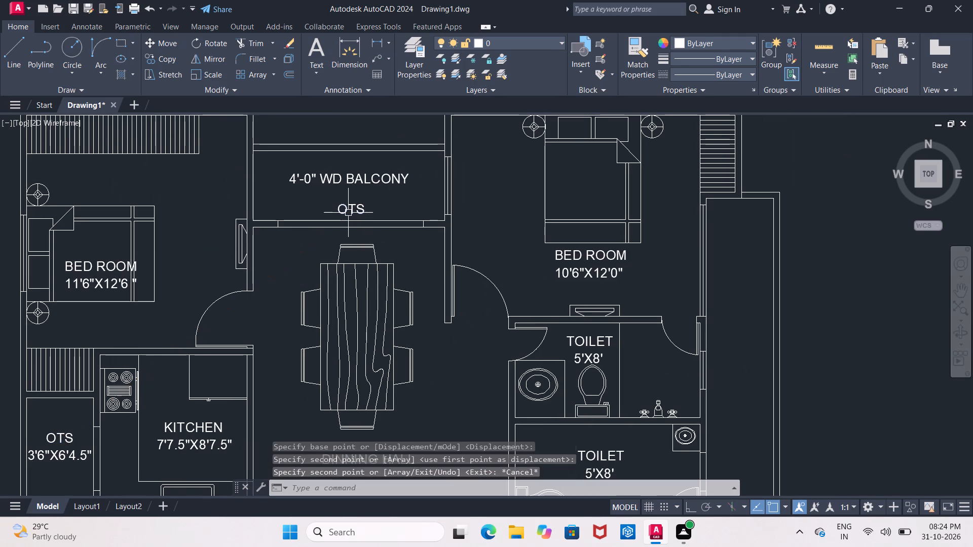
Change the copied OTS text in the upper flat's balcony to SD and finish the text edit.
click(348, 213)
scroll(353, 204, up, 2)
right_click(351, 210)
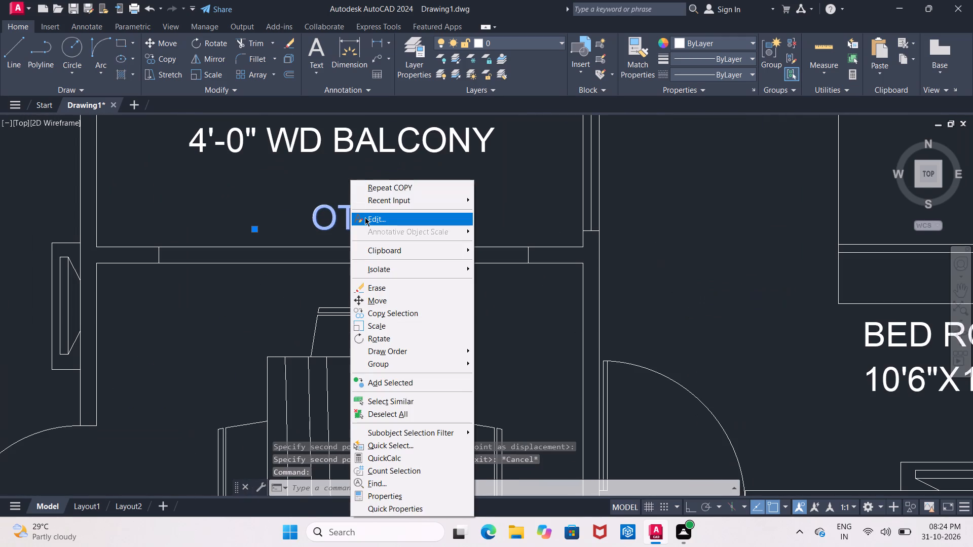
click(365, 217)
click(350, 219)
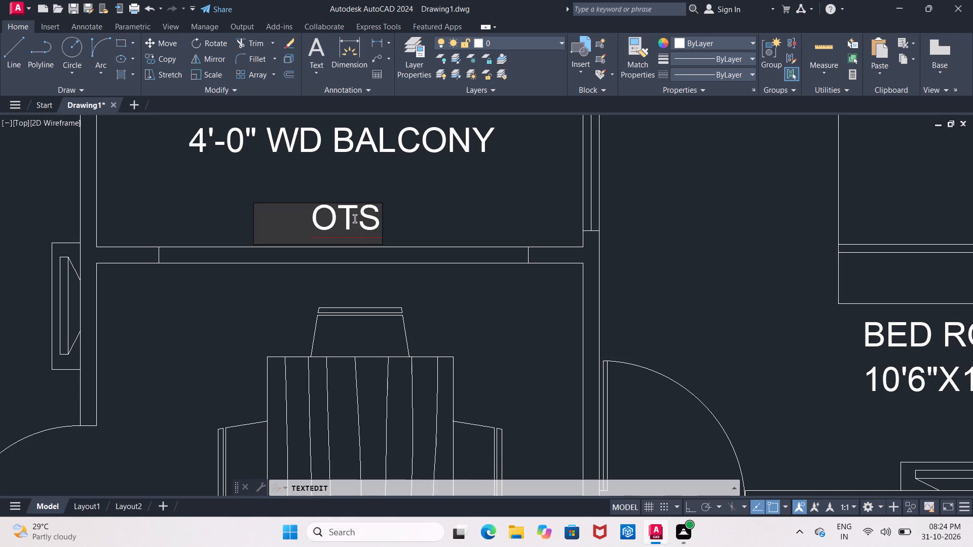
key(BackSpace)
key(BackSpace)
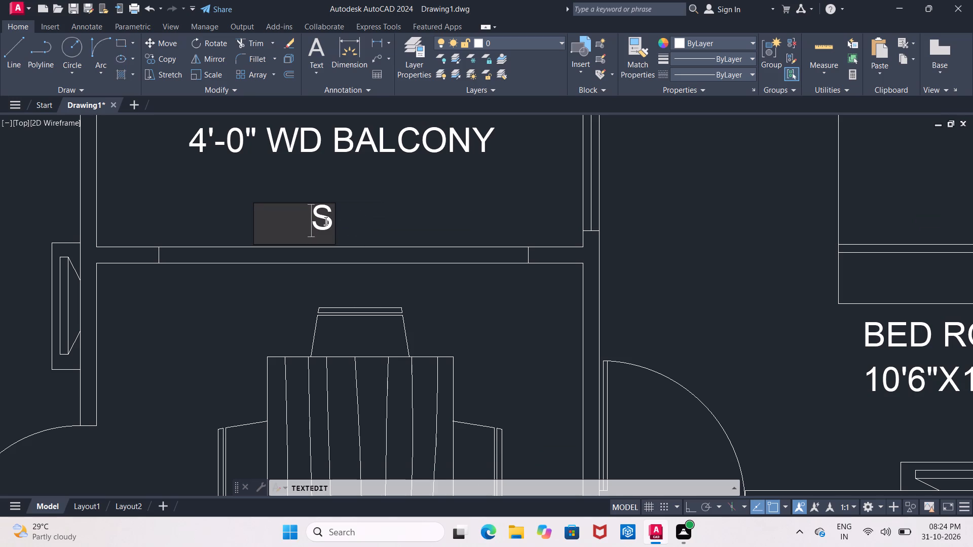
click(330, 221)
key(d)
click(450, 195)
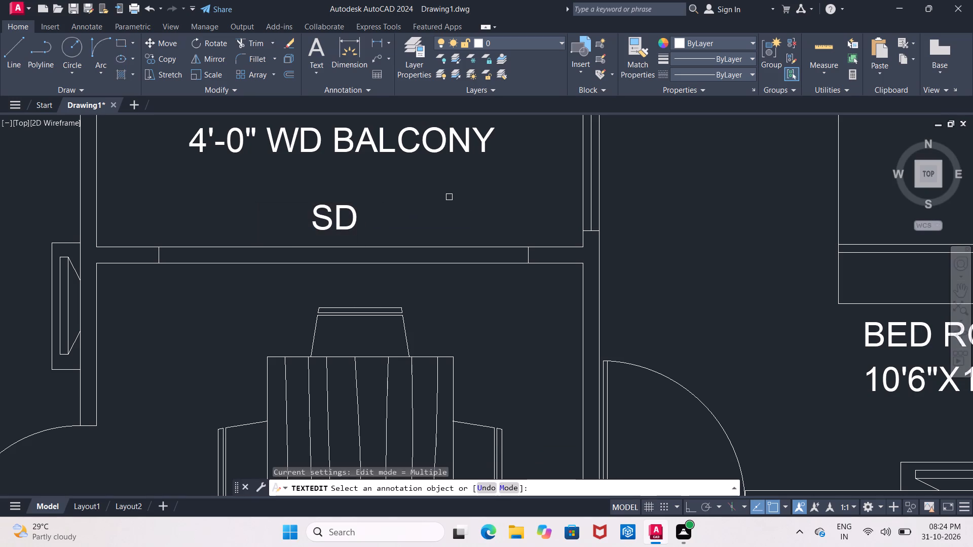
key(Escape)
Copy the 4'-0" WD BALCONY and SD labels together from the upper flat into the small left-hand balcony of the lower flats.
click(357, 137)
click(343, 202)
click(341, 207)
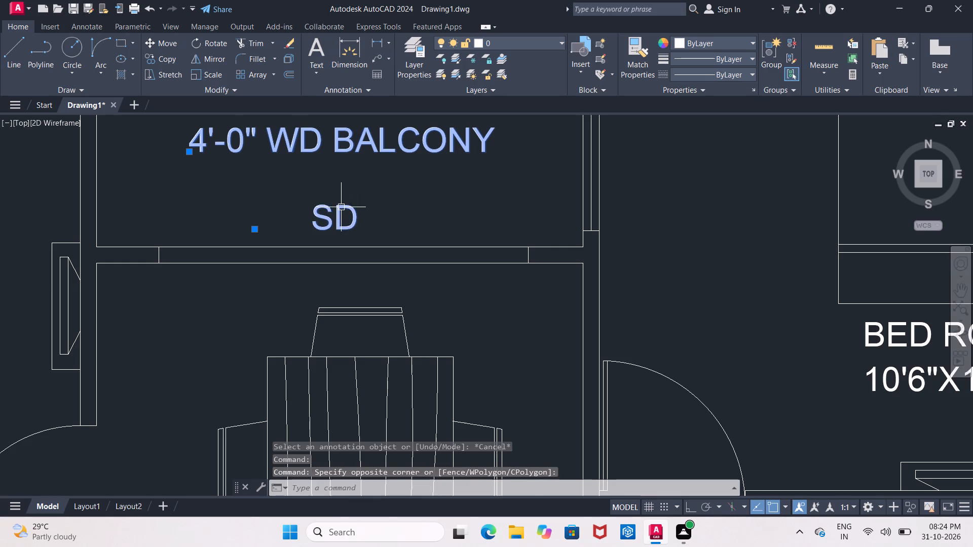
click(168, 53)
click(326, 191)
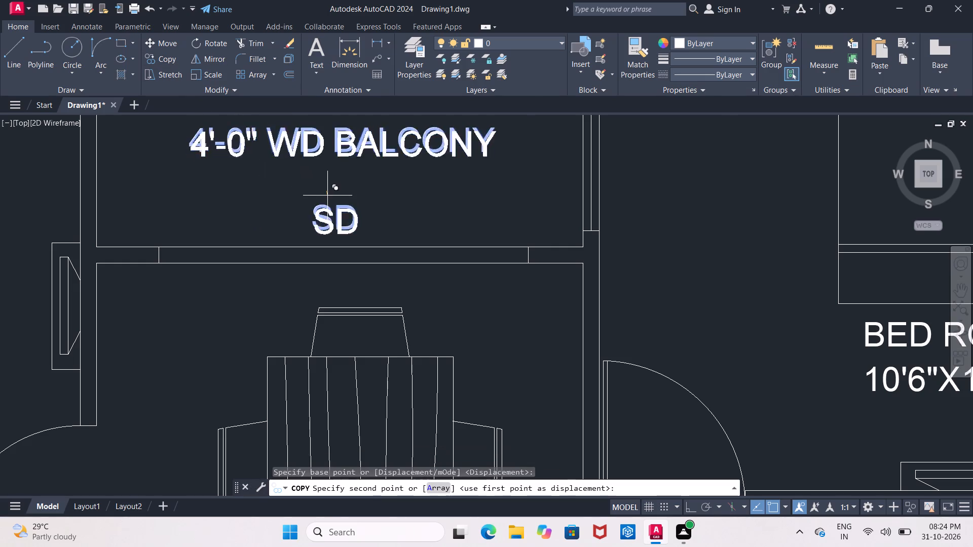
scroll(325, 188, down, 6)
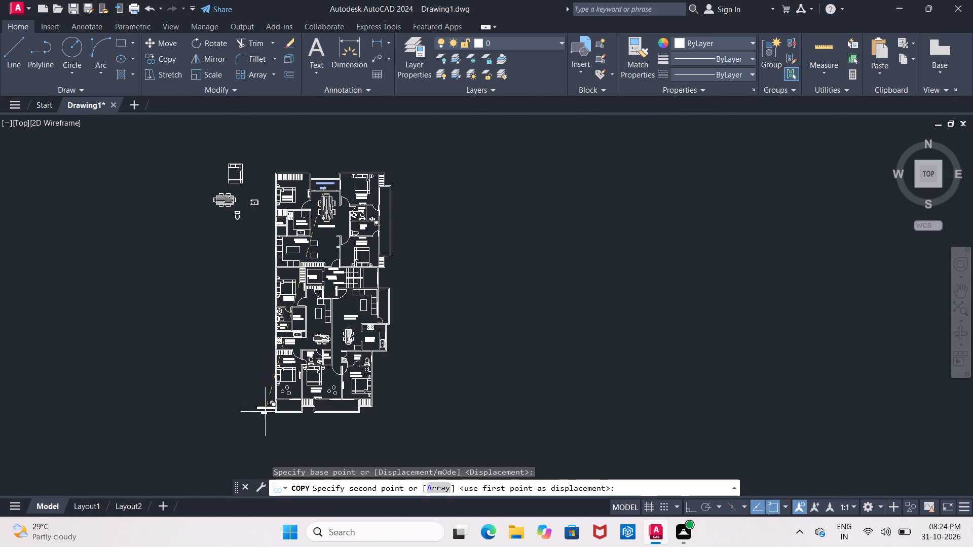
scroll(294, 414, up, 4)
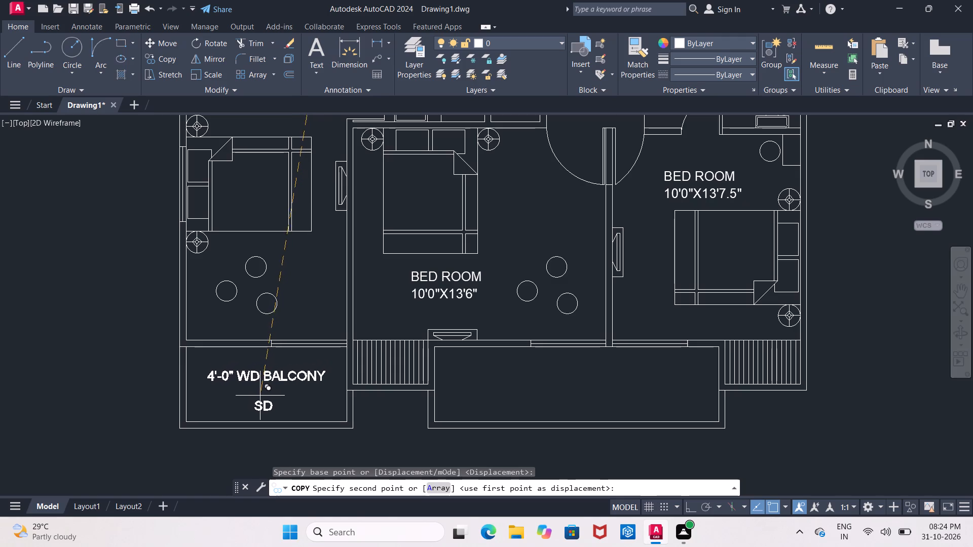
click(255, 400)
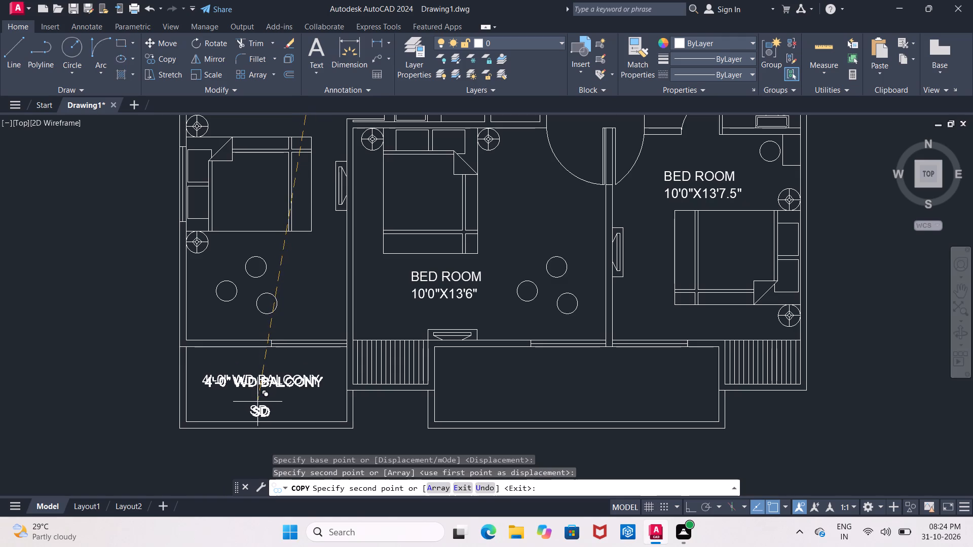
key(Escape)
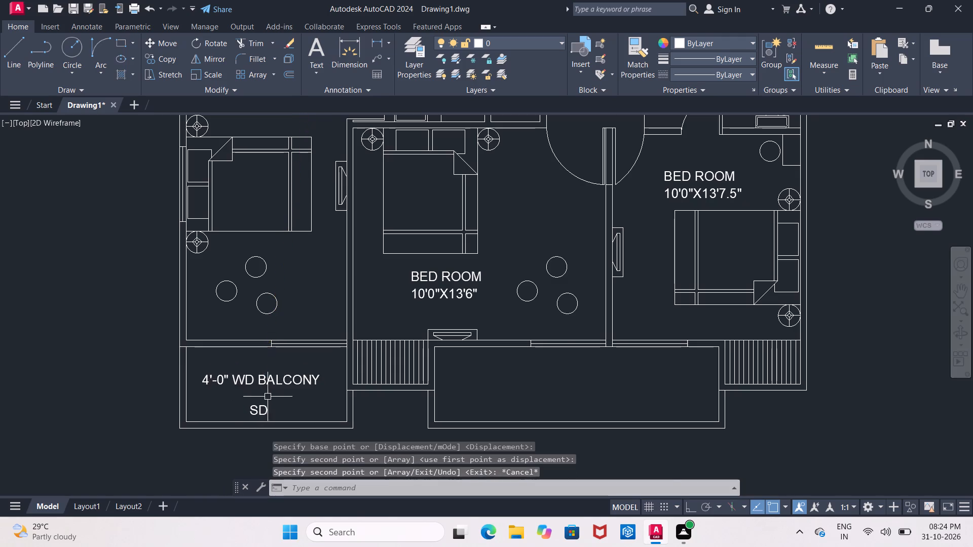
Erase the middle line in the door opening between the lower left-hand bedroom and its small balcony.
scroll(272, 392, up, 2)
click(310, 272)
key(Delete)
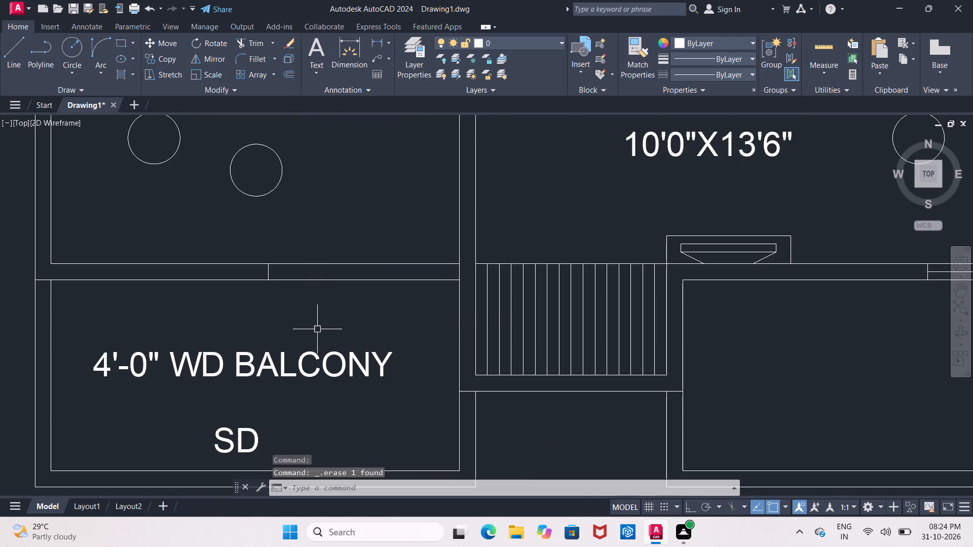
Copy the small balcony's SD label to just below the door opening, above the balcony text, and delete the original SD.
click(229, 434)
click(156, 52)
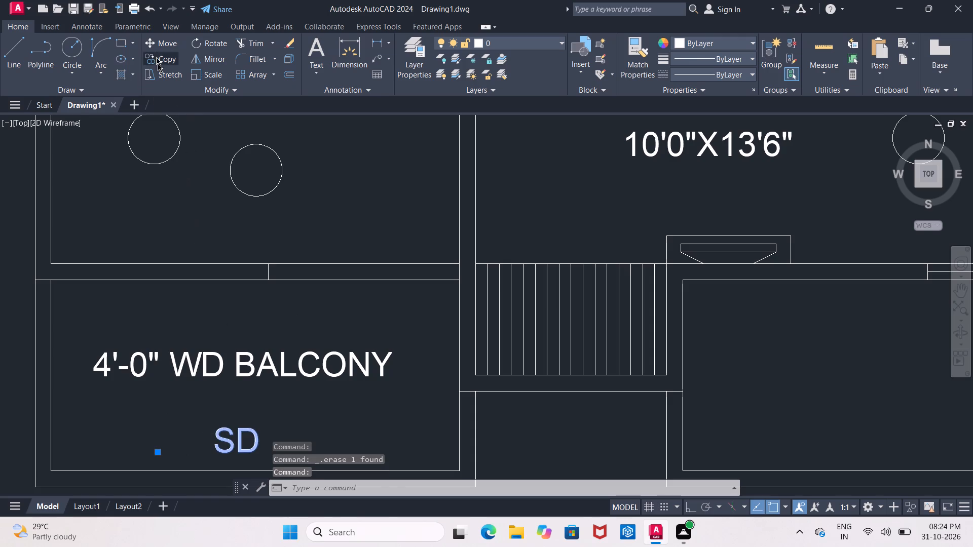
click(239, 439)
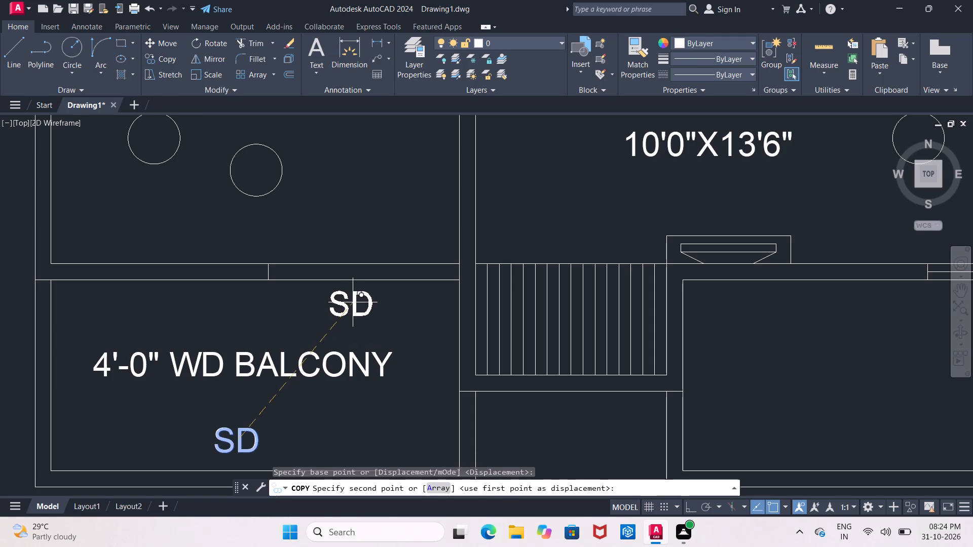
click(353, 302)
key(Escape)
scroll(302, 306, down, 2)
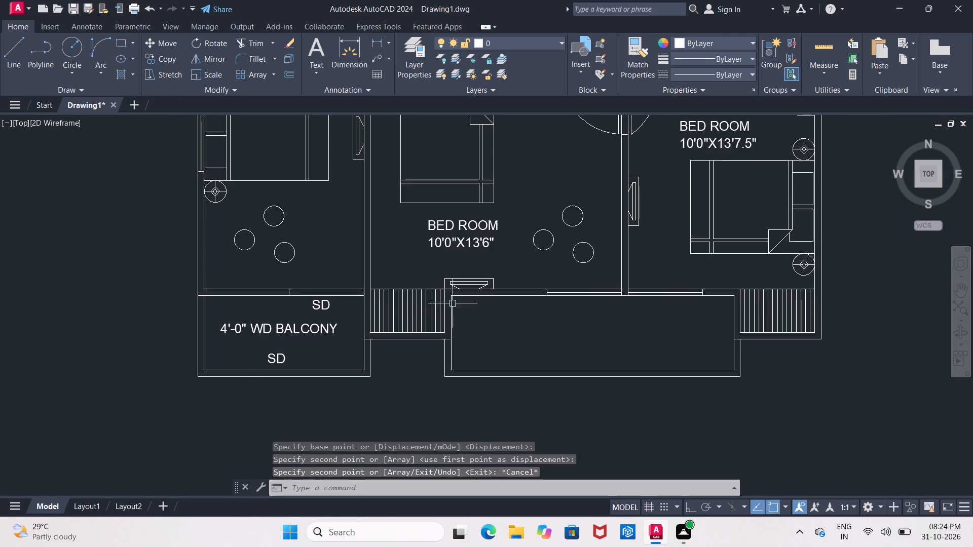
click(271, 359)
key(Delete)
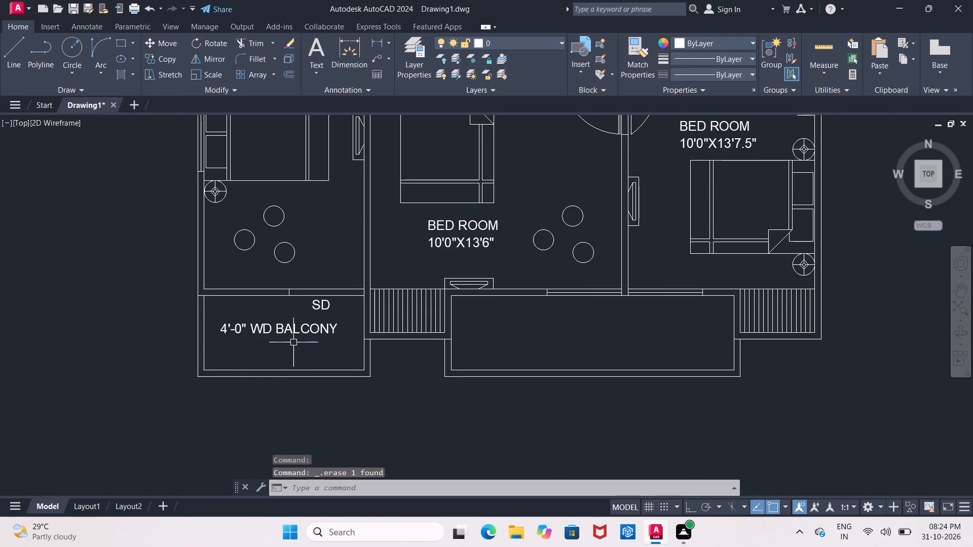
Copy the SD and 4'-0" WD BALCONY labels from the small balcony into the wide balcony, with SD below the right-hand bedroom's door opening.
click(317, 307)
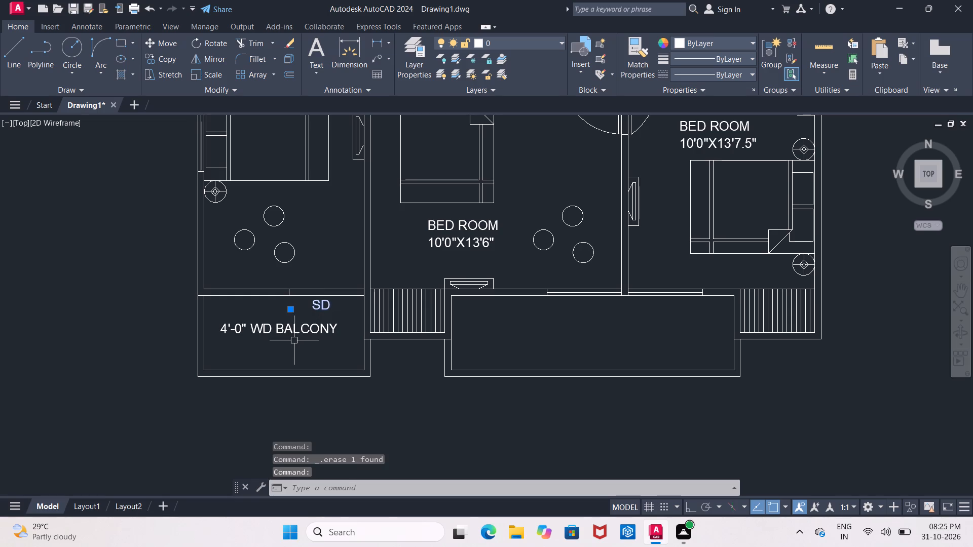
click(292, 332)
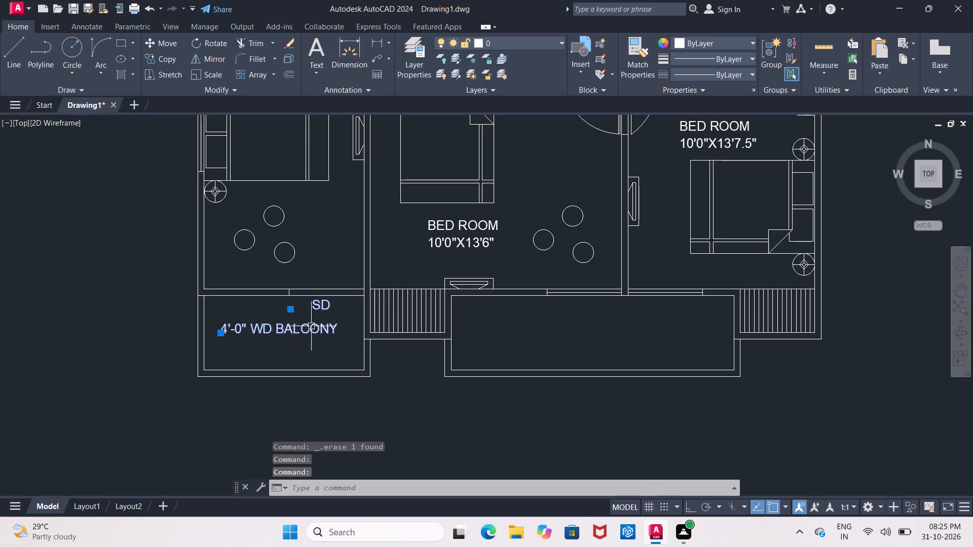
click(162, 60)
click(292, 332)
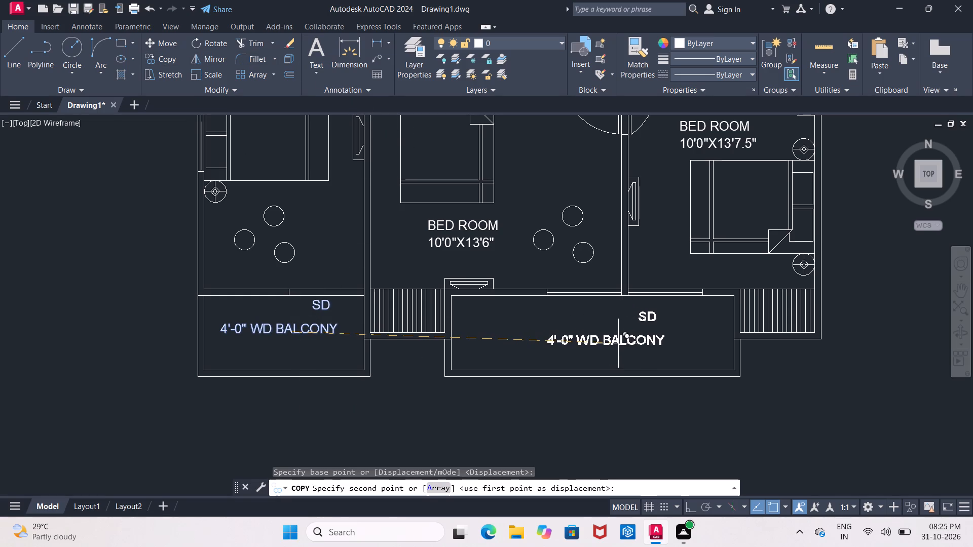
click(625, 335)
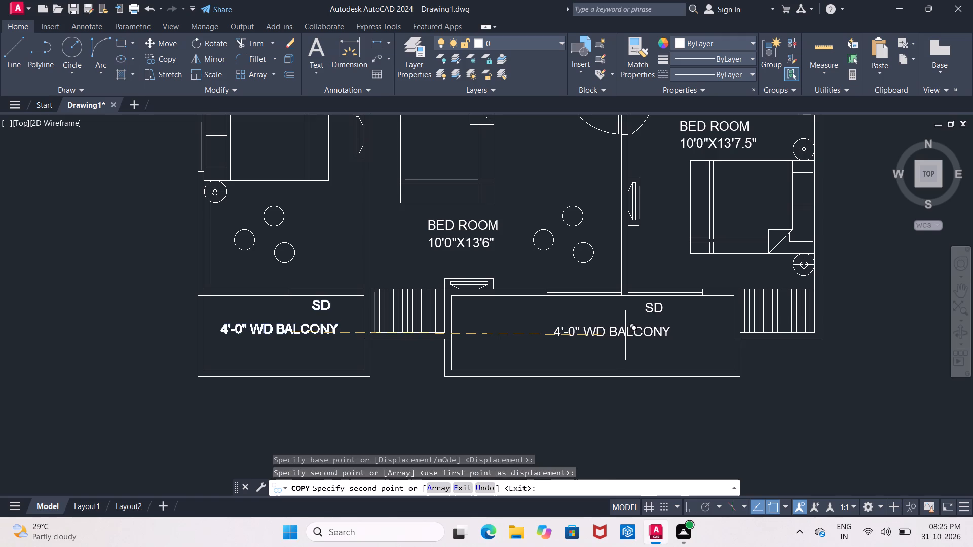
key(Escape)
With Ortho on, copy the wide balcony's SD label horizontally to below the middle bedroom's sliding door.
middle_drag(630, 334, 539, 344)
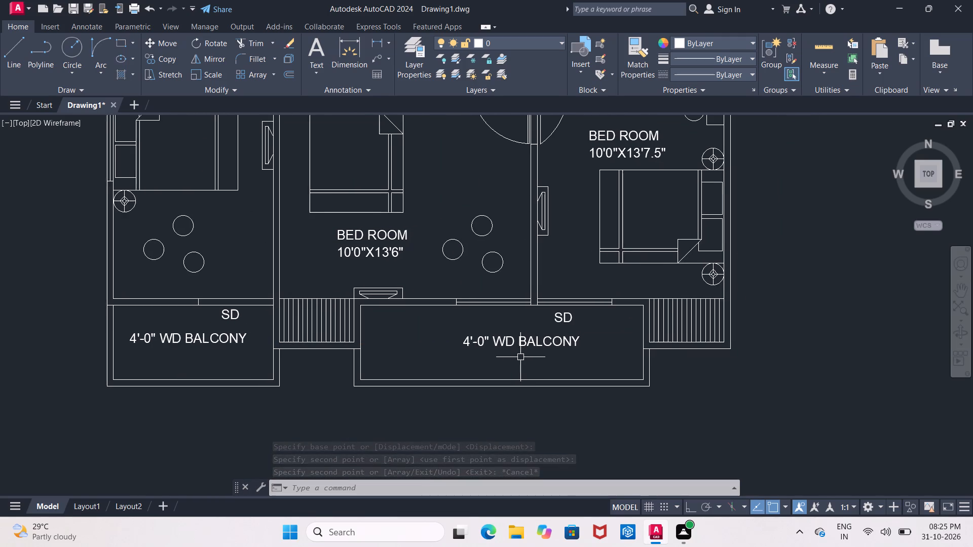
scroll(512, 362, up, 1)
click(596, 290)
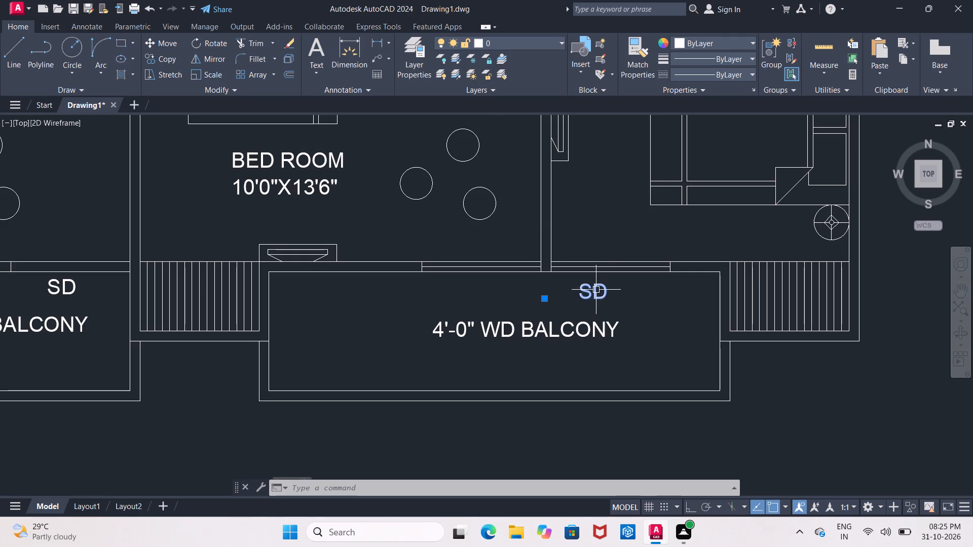
click(164, 55)
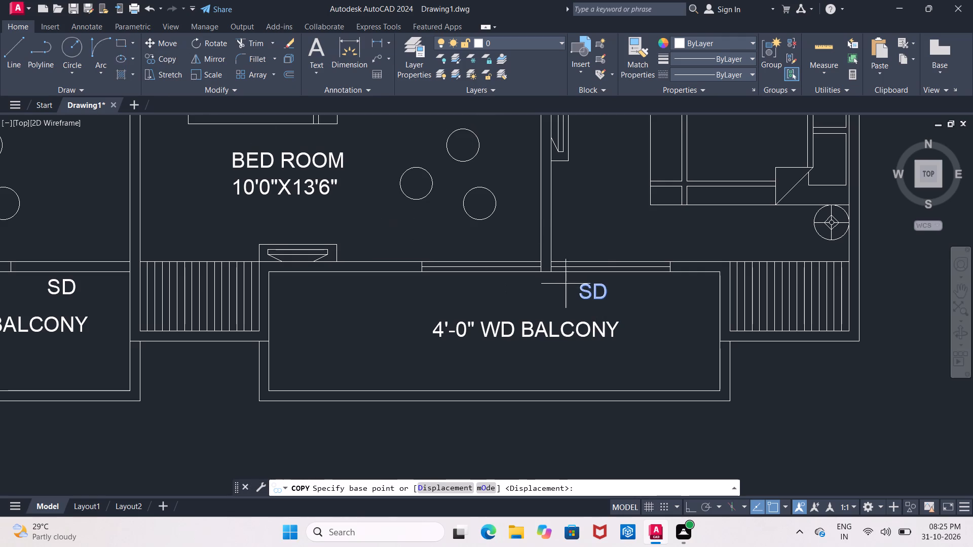
click(596, 289)
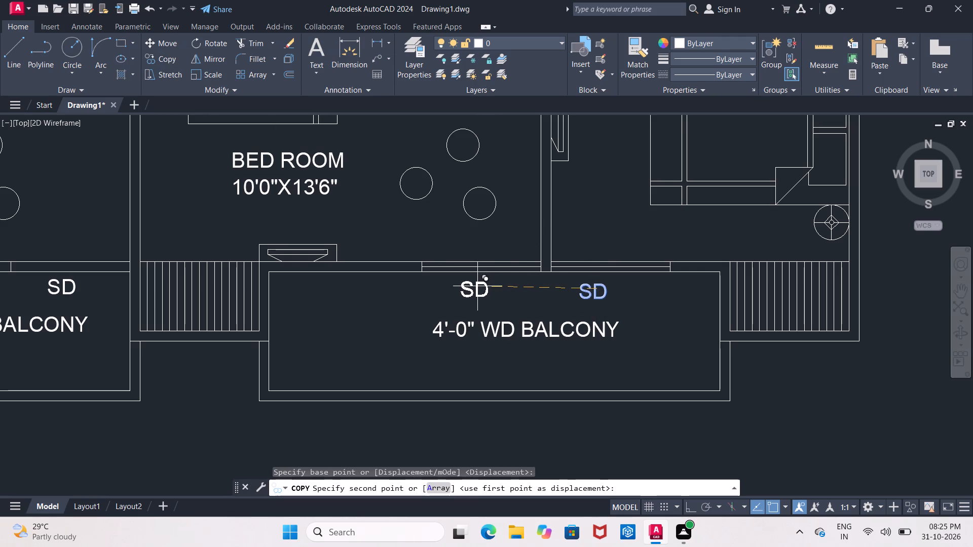
click(685, 505)
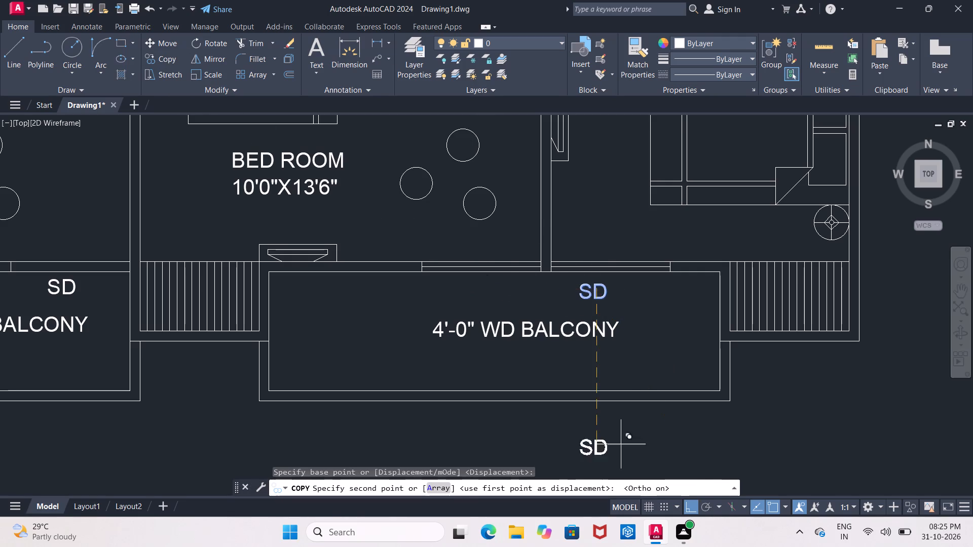
click(480, 294)
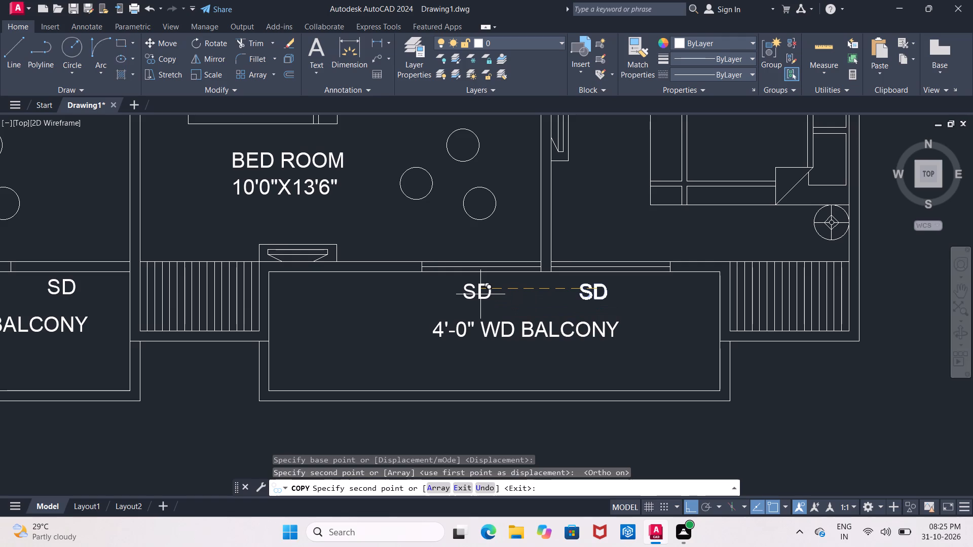
With Ortho off, copy the wide balcony's 4'-0" WD BALCONY label to the open area just below the balcony.
key(Escape)
scroll(470, 296, down, 2)
middle_drag(449, 210, 364, 294)
scroll(364, 294, down, 2)
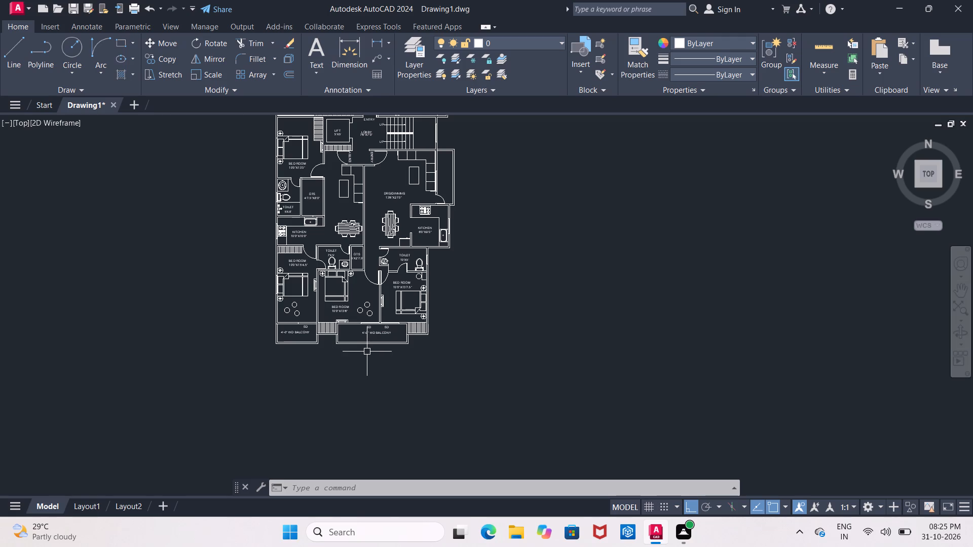
scroll(348, 335, up, 3)
click(422, 331)
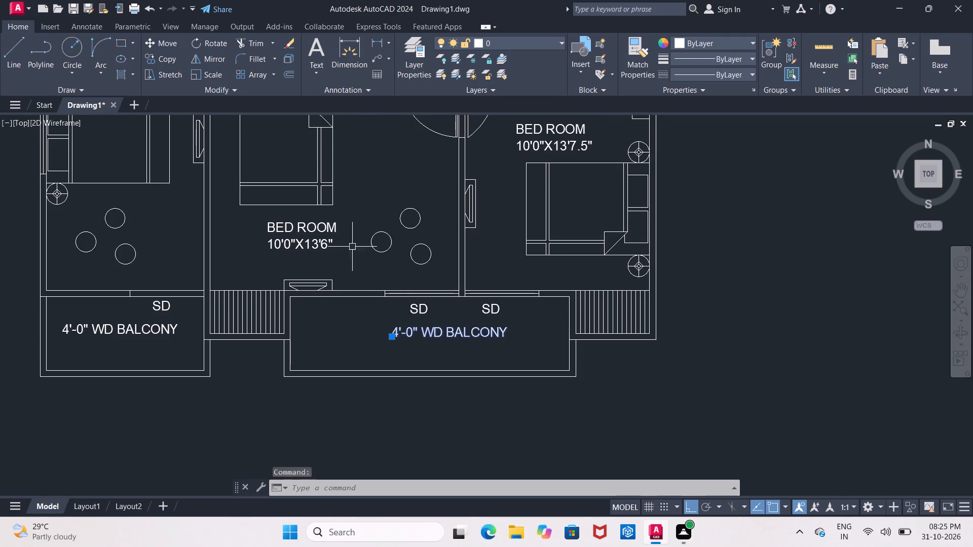
click(160, 54)
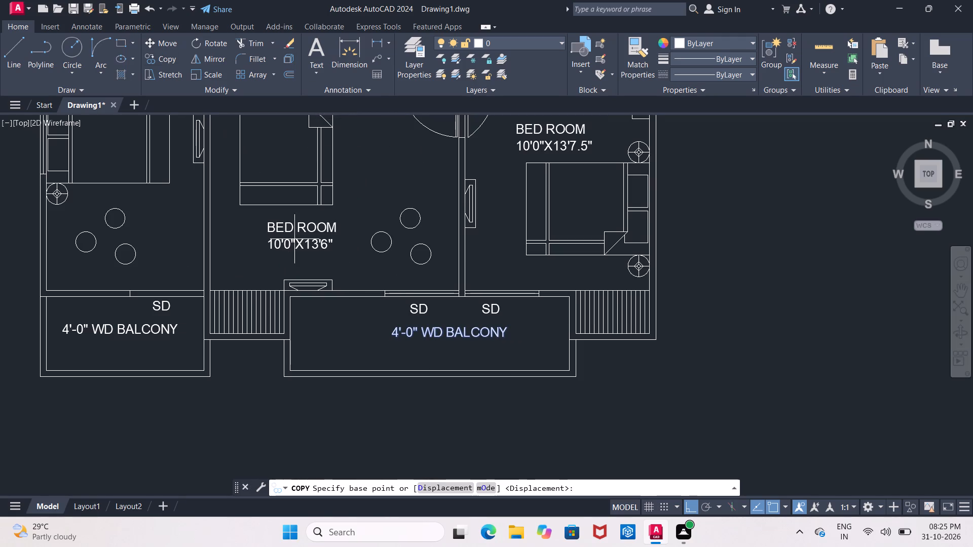
click(445, 333)
middle_drag(411, 341, 335, 304)
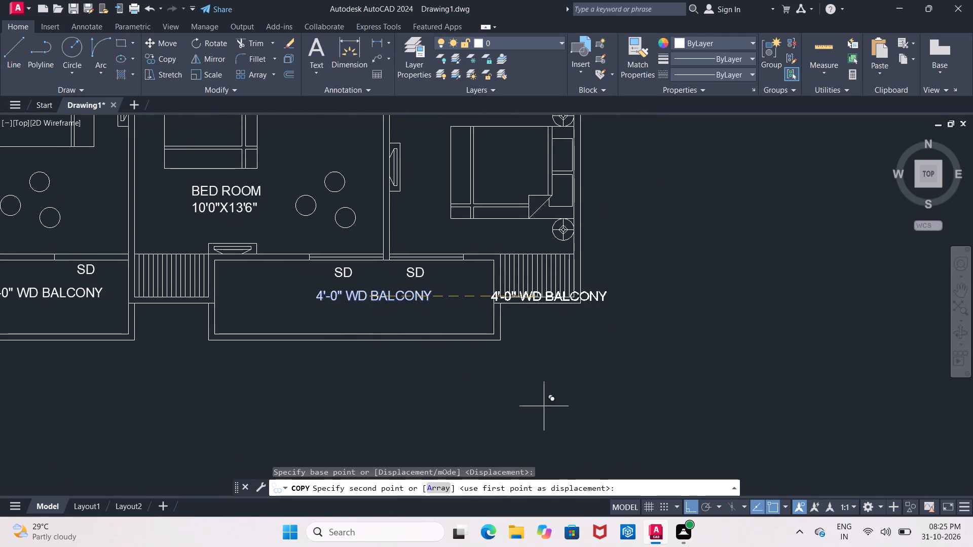
click(696, 507)
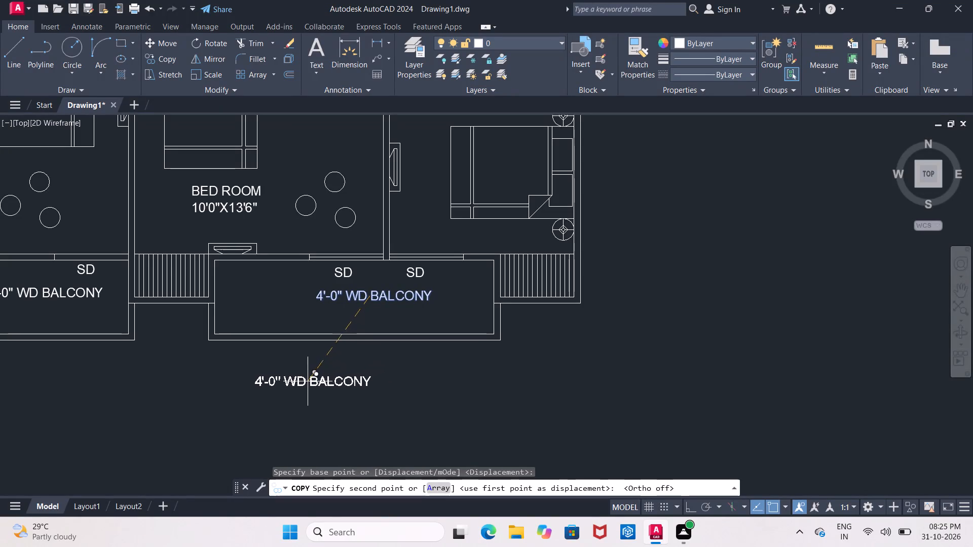
click(304, 369)
key(Escape)
Change the width in the copied label below the wide balcony to 8'-0".
click(304, 369)
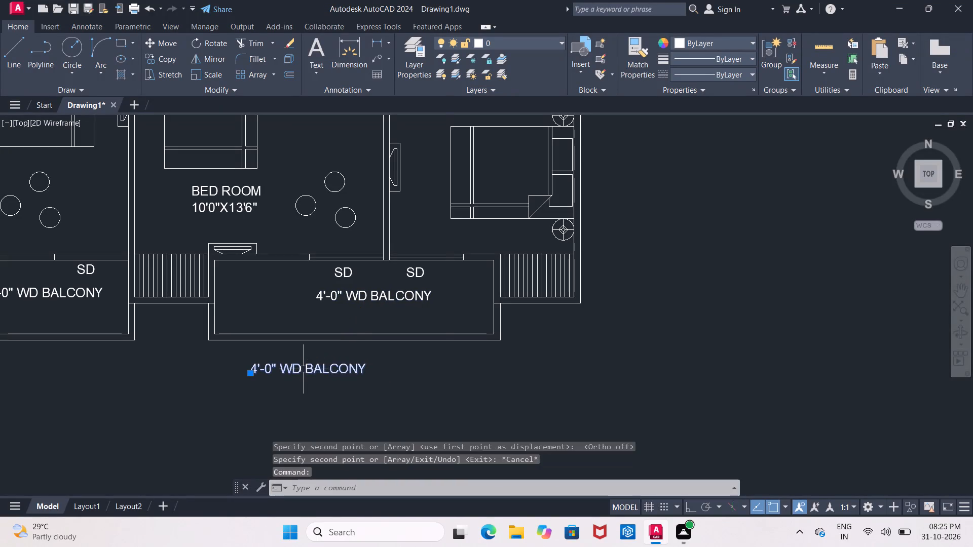
right_click(320, 373)
click(343, 75)
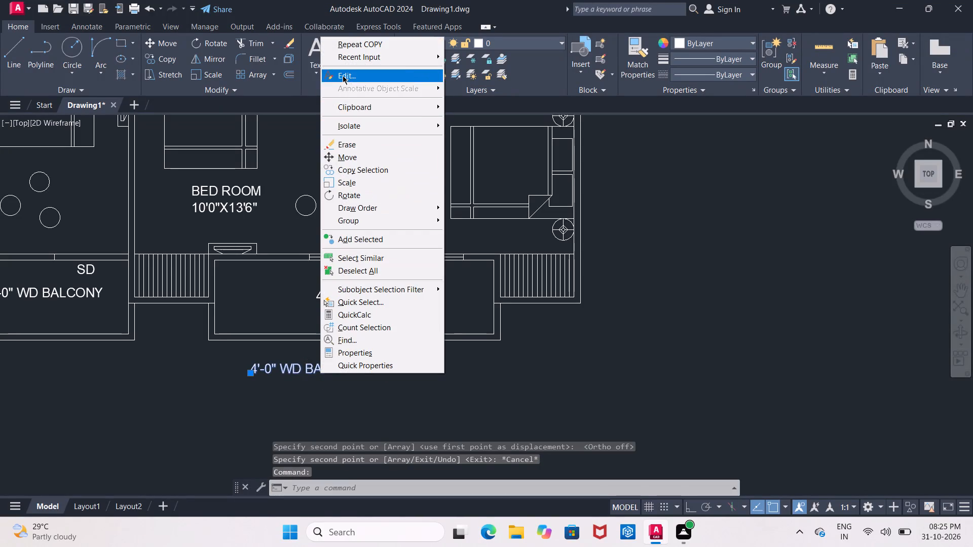
click(258, 368)
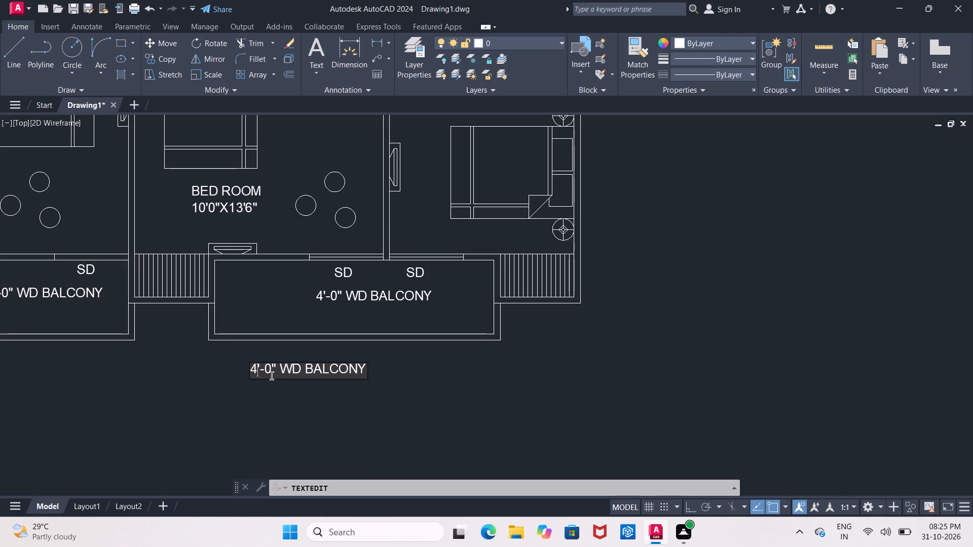
key(BackSpace)
key(8)
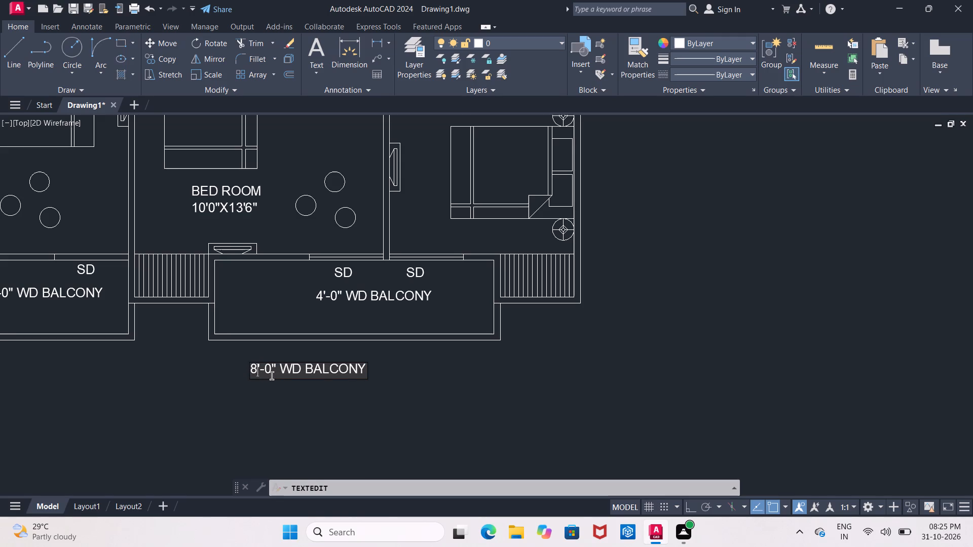
click(519, 384)
key(Escape)
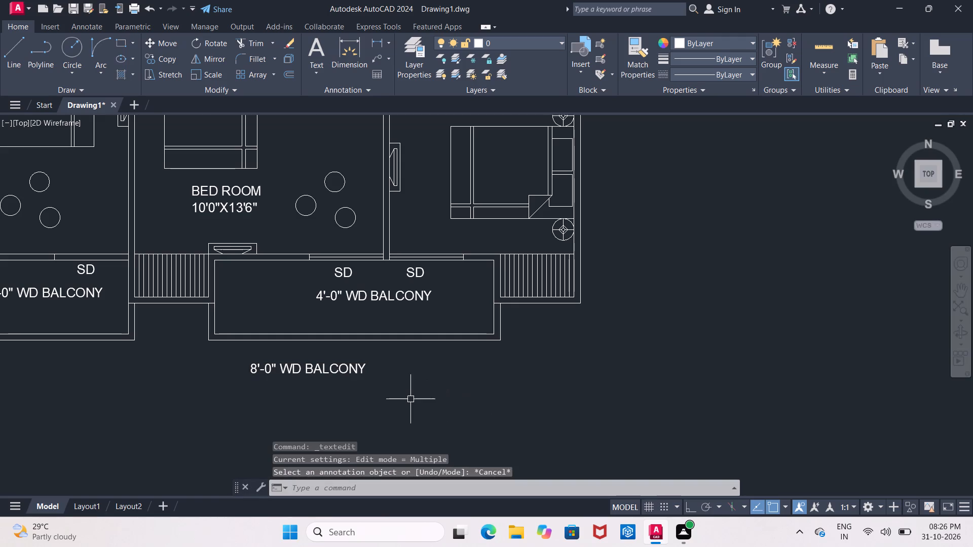
Replace BALCONY with FRONT LAWN in the label below the wide balcony so it reads 8'-0" WD FRONT LAWN.
middle_click(410, 399)
click(326, 367)
right_click(328, 371)
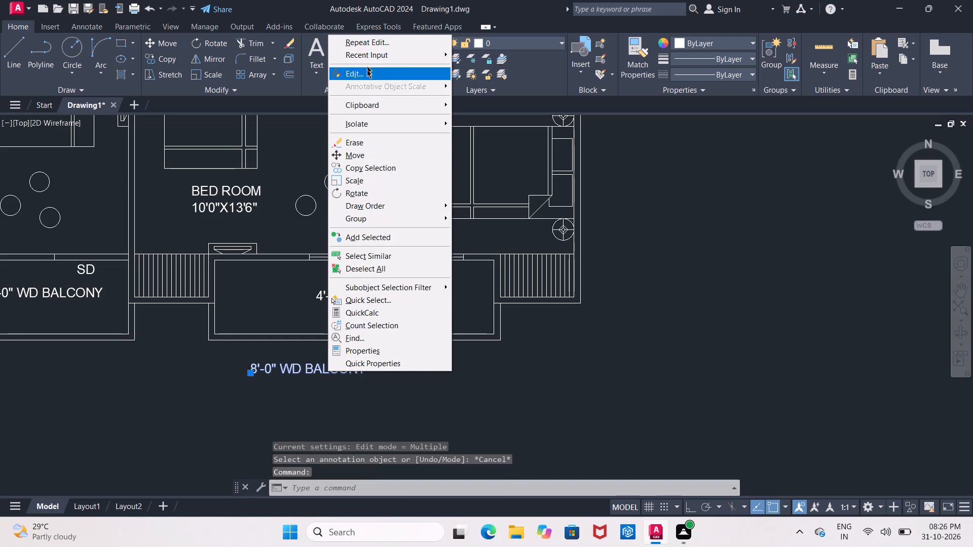
click(367, 78)
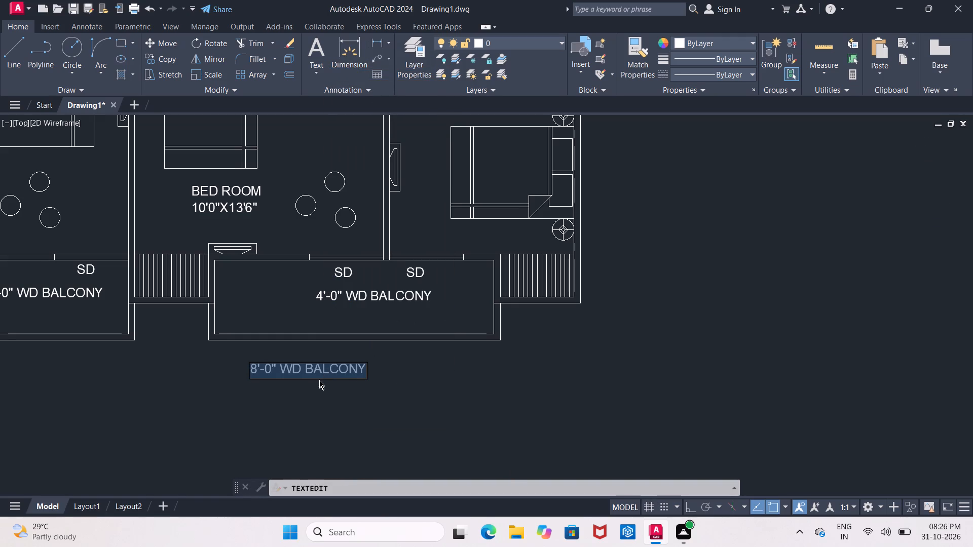
click(365, 372)
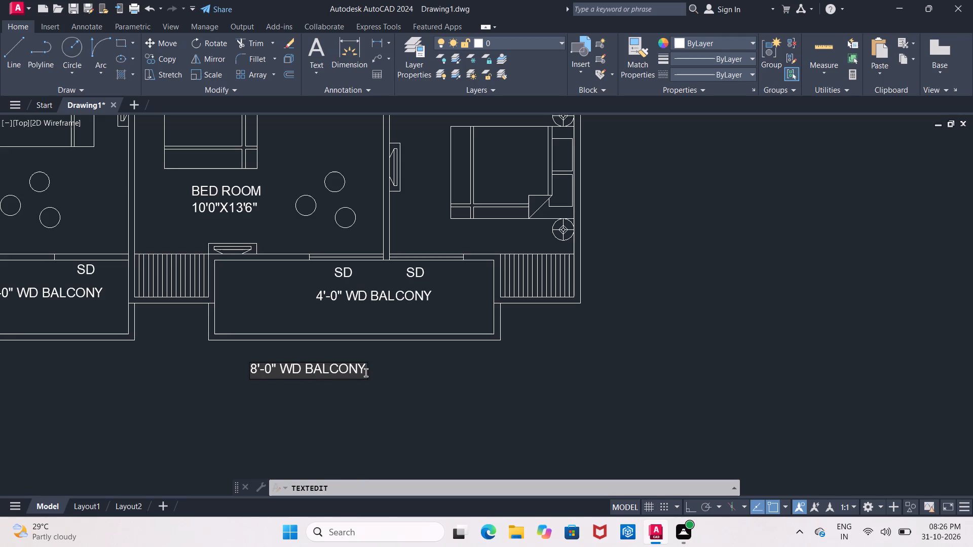
key(BackSpace)
key(BackSpace)
key(BackSpace)
key(BackSpace)
key(BackSpace)
key(BackSpace)
key(BackSpace)
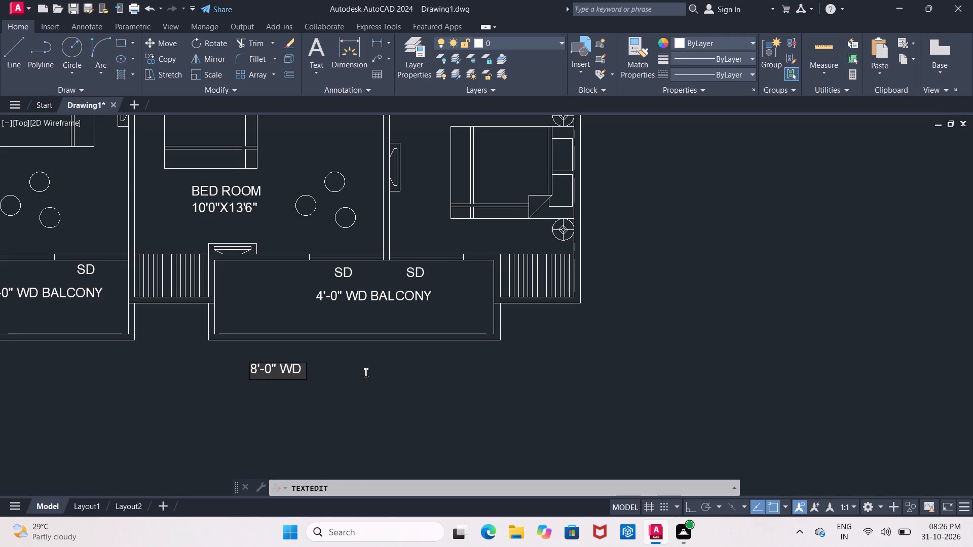
text(FRONT)
key(space)
text(LAE)
key(BackSpace)
text(WN)
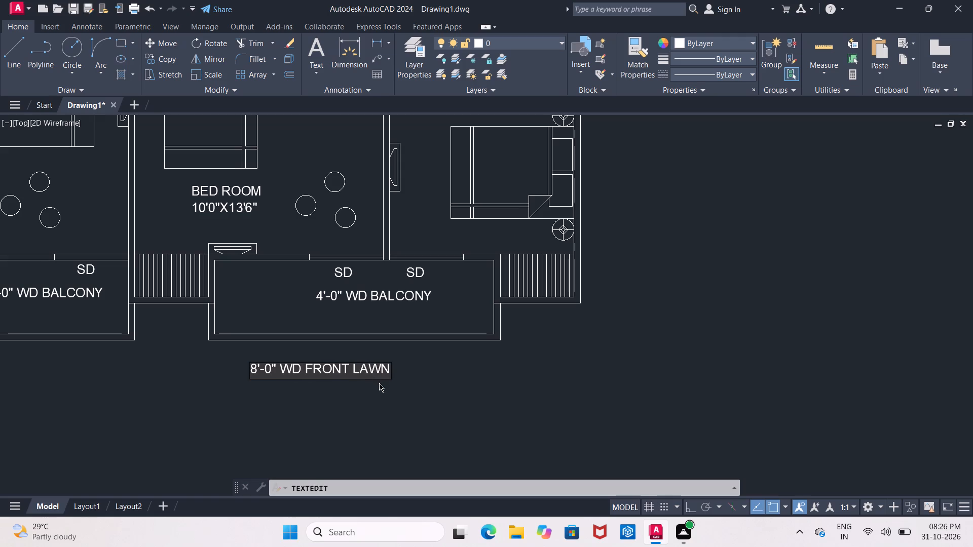
click(302, 417)
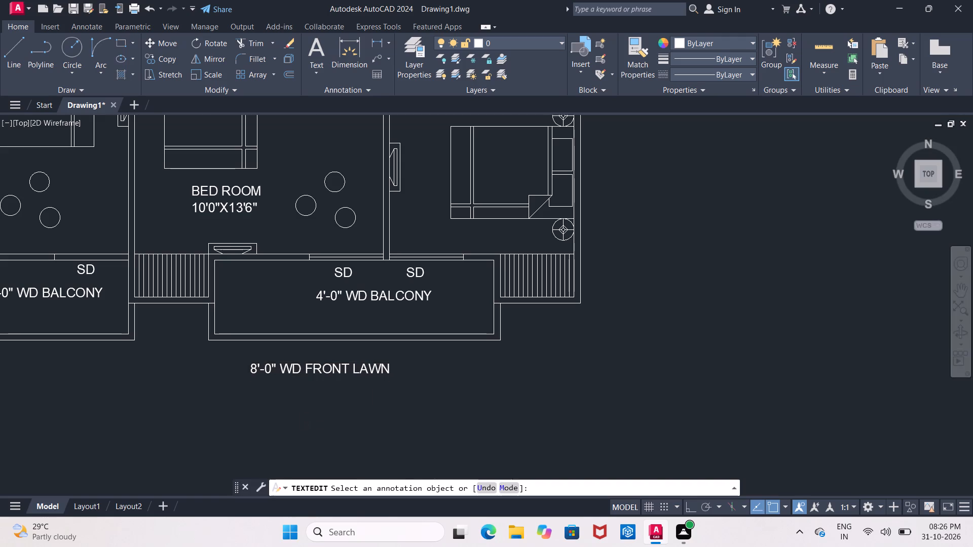
key(Escape)
Copy the 8'-0" WD FRONT LAWN label to the open area outside the right-hand bedroom's outer wall.
middle_drag(325, 422, 262, 404)
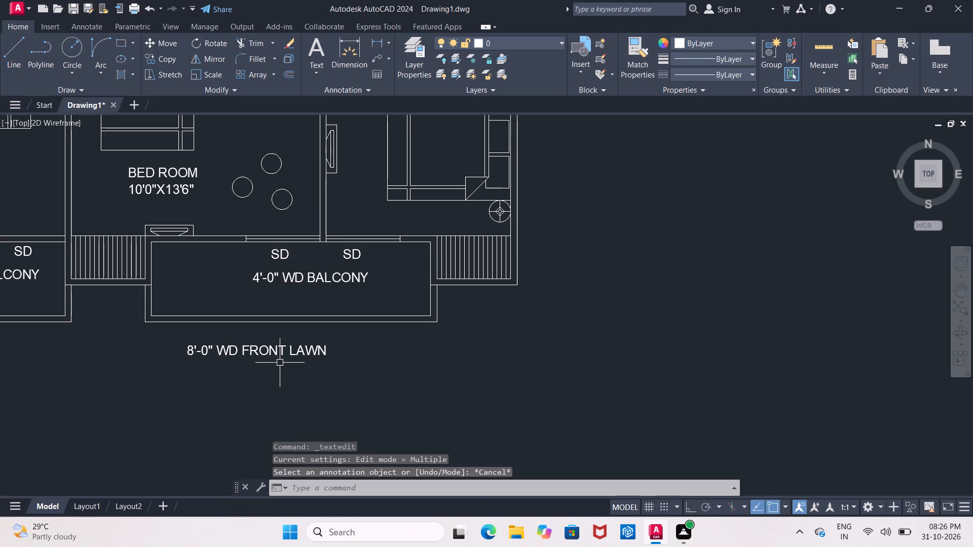
middle_drag(304, 362, 263, 382)
click(212, 364)
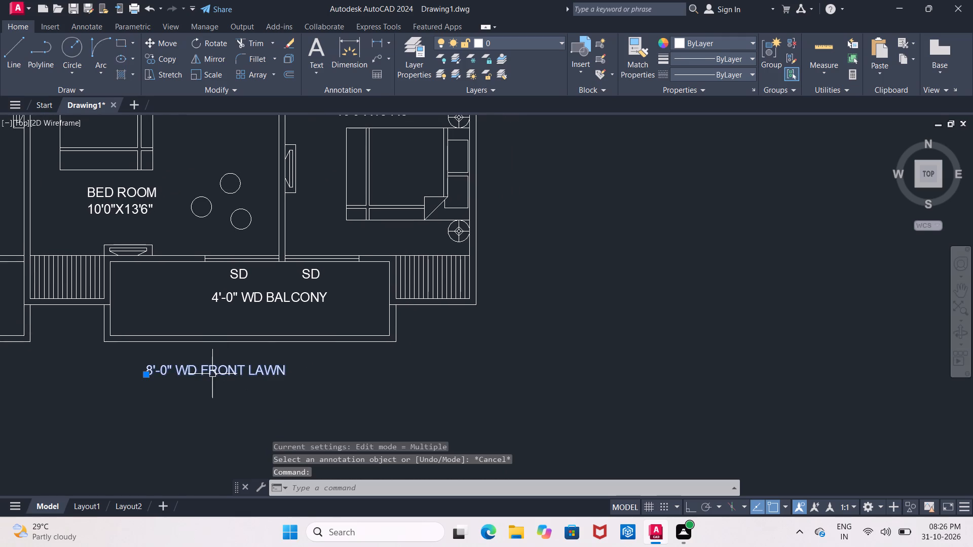
click(168, 59)
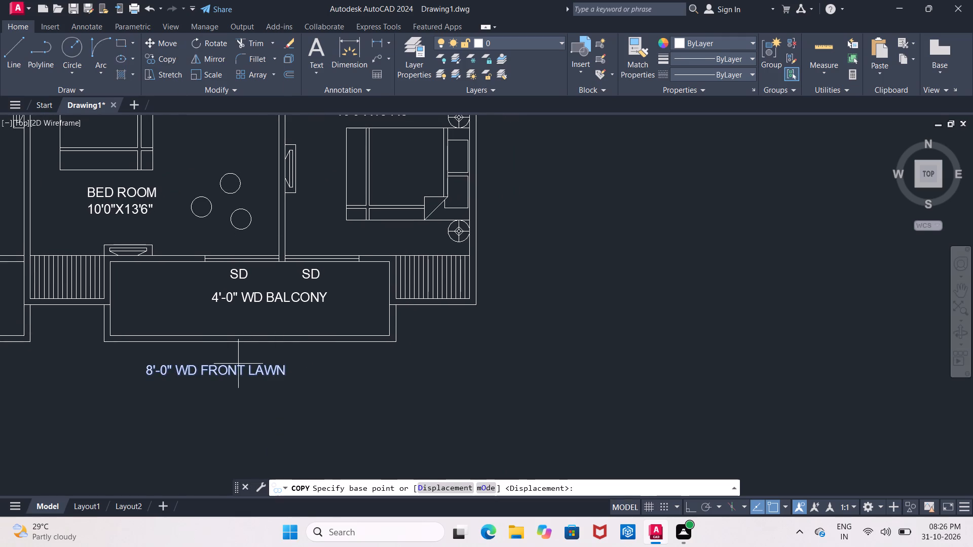
click(211, 370)
middle_drag(610, 217, 424, 335)
scroll(425, 332, down, 1)
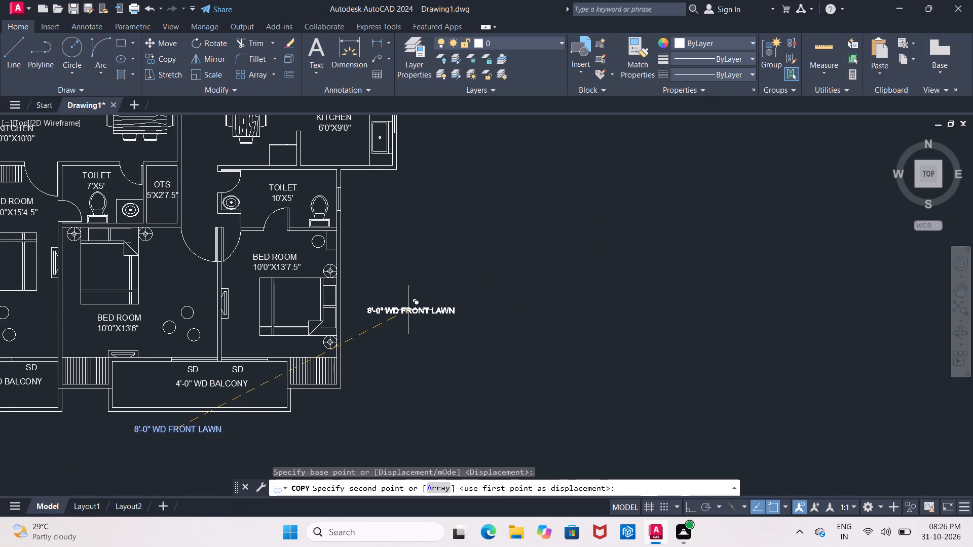
scroll(387, 308, up, 1)
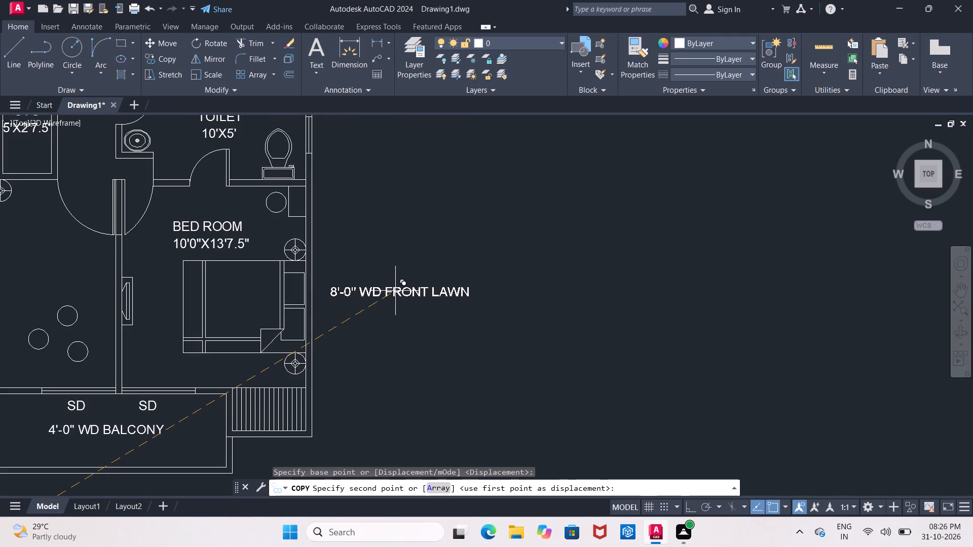
click(397, 282)
key(Escape)
Change the width in the copied label beside the right-hand bedroom to 5'-0".
click(398, 282)
right_click(397, 282)
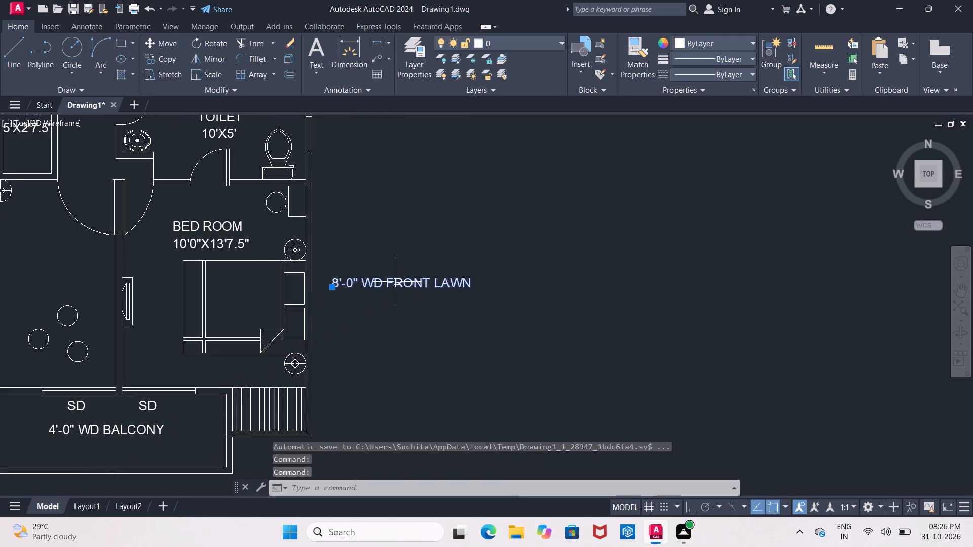
click(436, 224)
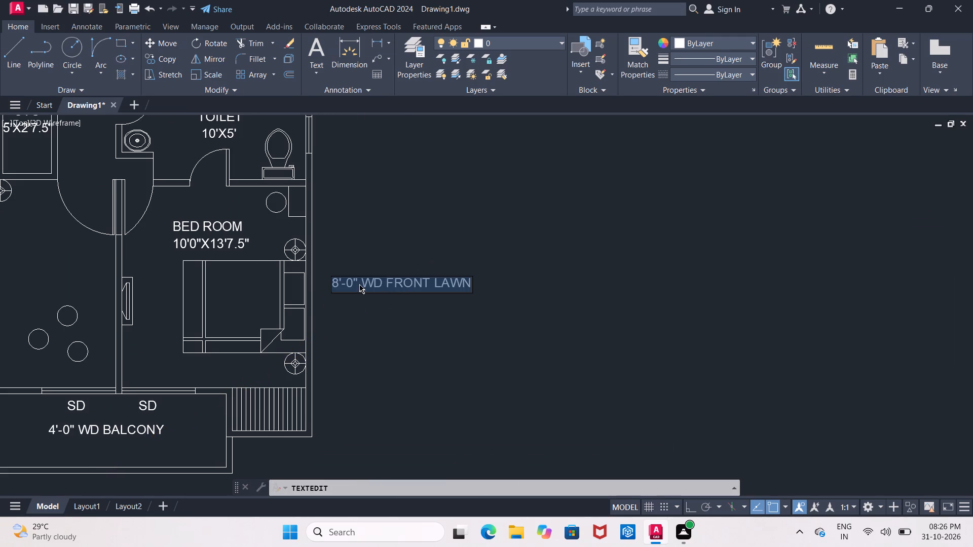
click(336, 282)
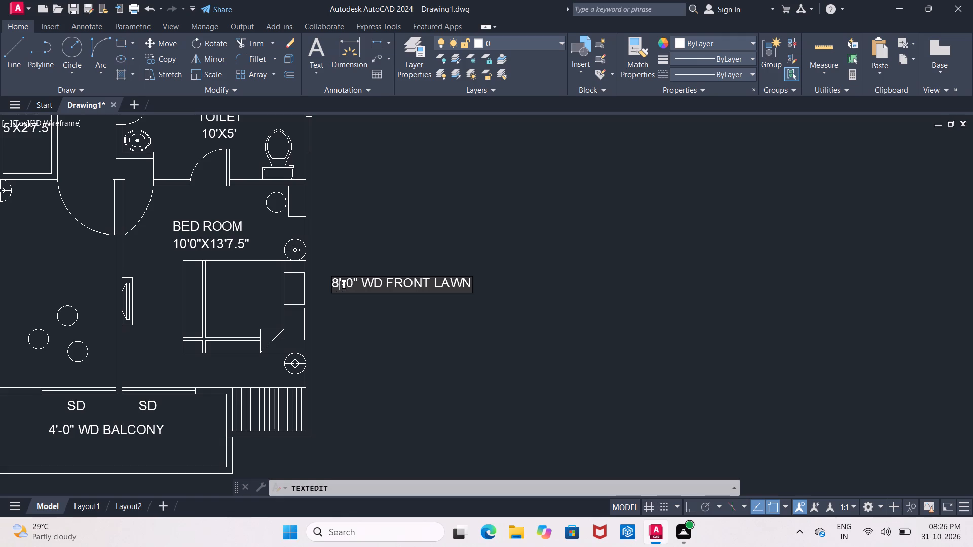
key(BackSpace)
key(5)
Replace FRONT LAWN with OPEN PASSAGE in the label beside the right-hand bedroom so it reads 5'-0" WD OPEN PASSAGE.
scroll(509, 248, up, 1)
click(387, 304)
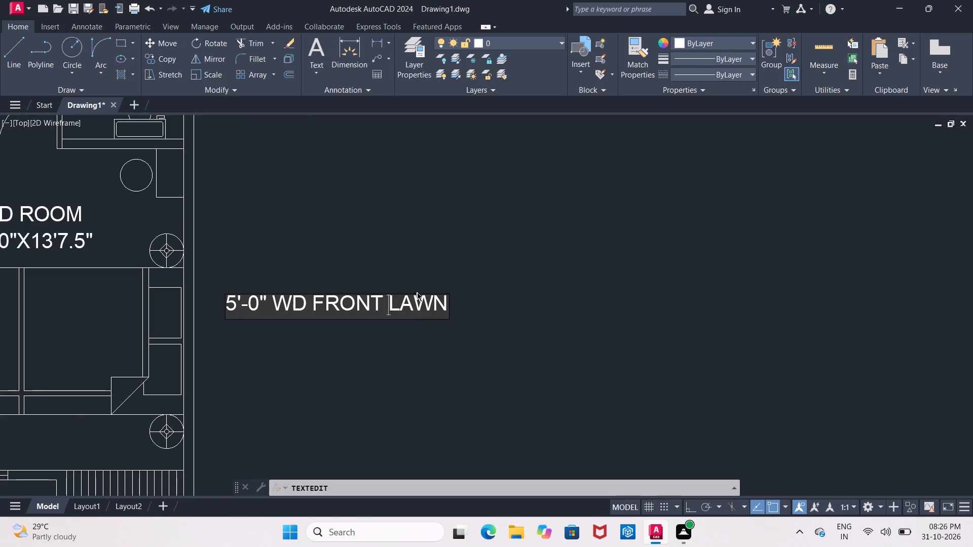
key(BackSpace)
key(BackSpace)
key(BackSpace)
key(BackSpace)
key(BackSpace)
key(BackSpace)
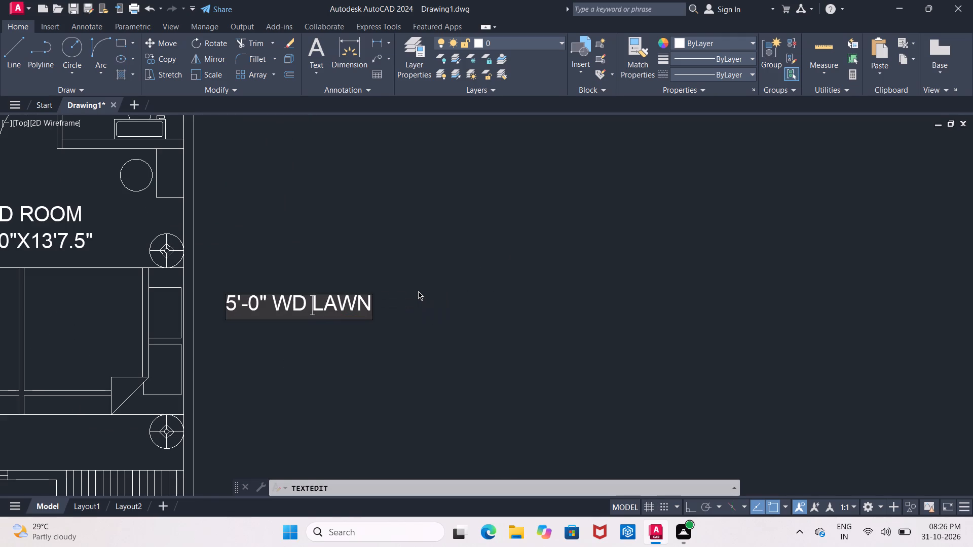
text(OP)
text(EN)
key(space)
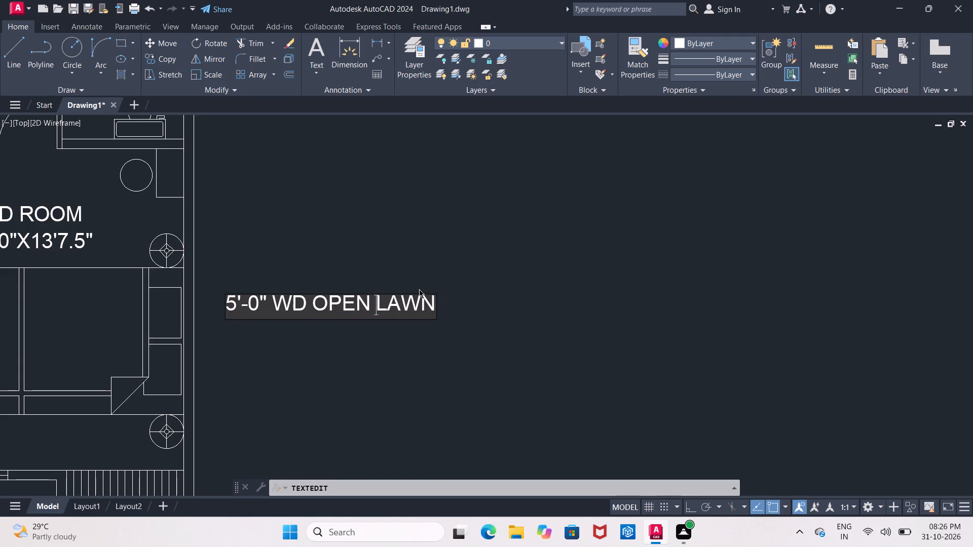
click(432, 303)
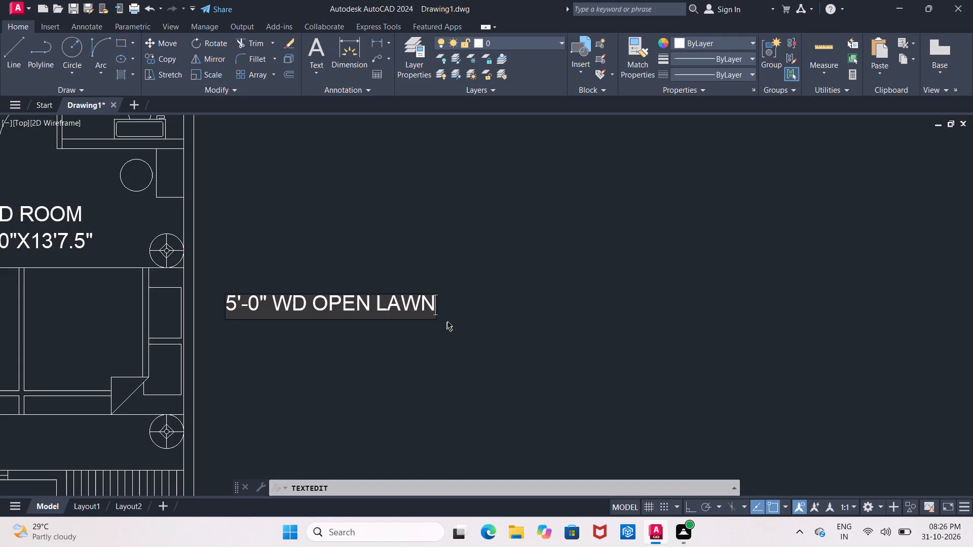
key(BackSpace)
key(BackSpace)
key(BackSpace)
key(BackSpace)
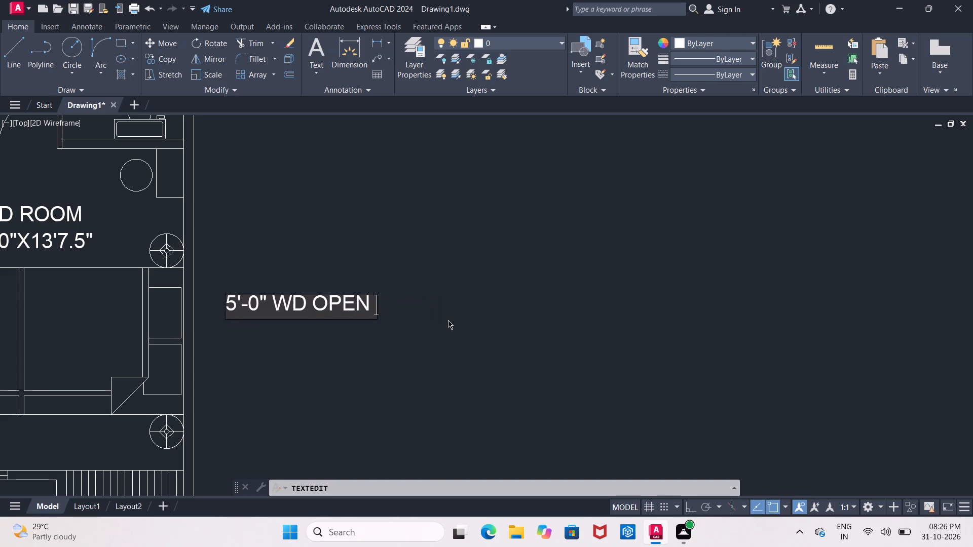
text(PASSAGE)
click(459, 334)
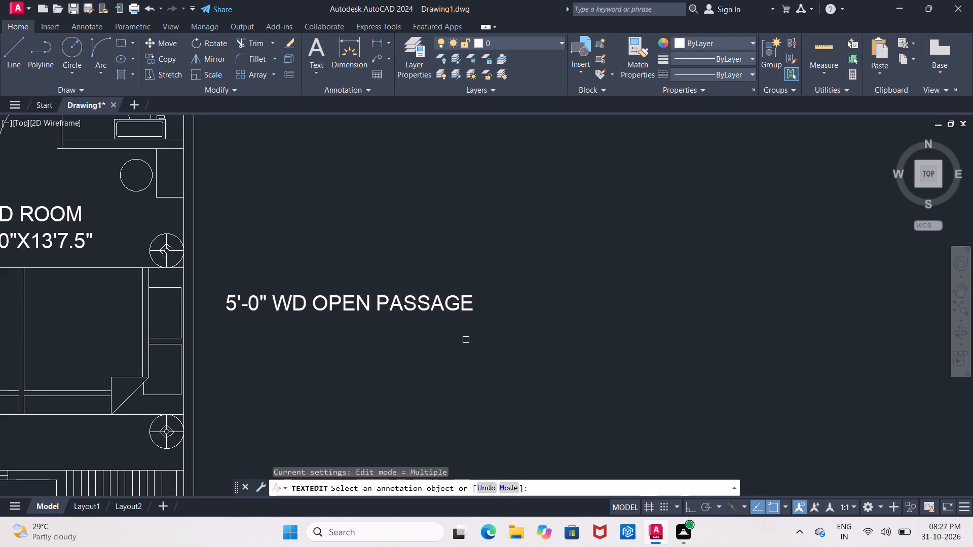
key(Escape)
Rotate the 5'-0" WD OPEN PASSAGE label 90 degrees so it reads vertically from bottom to top.
click(212, 285)
click(488, 344)
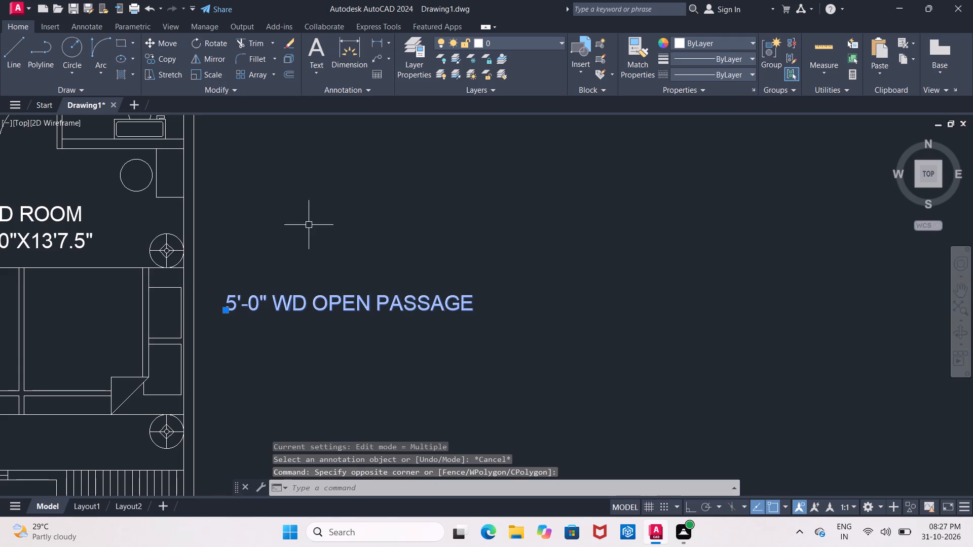
click(202, 38)
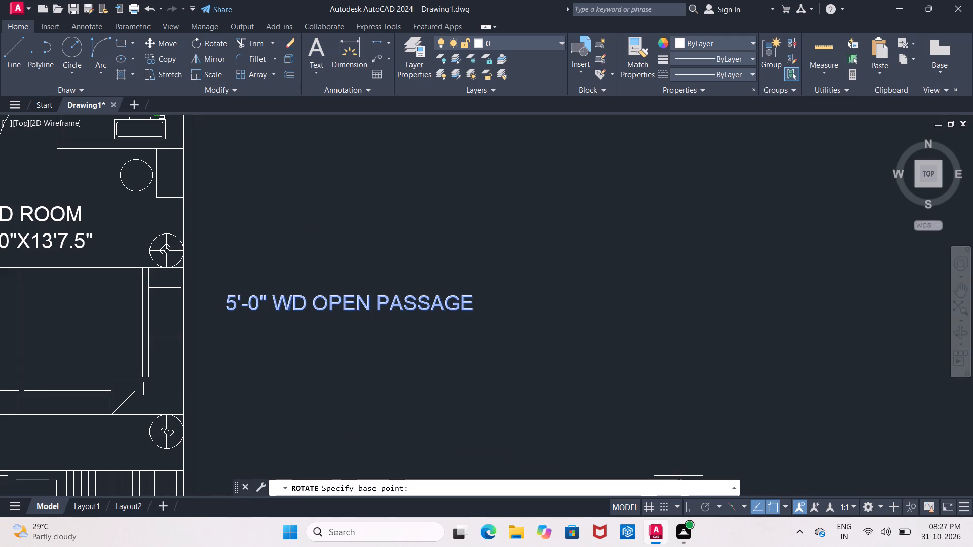
click(693, 508)
click(473, 294)
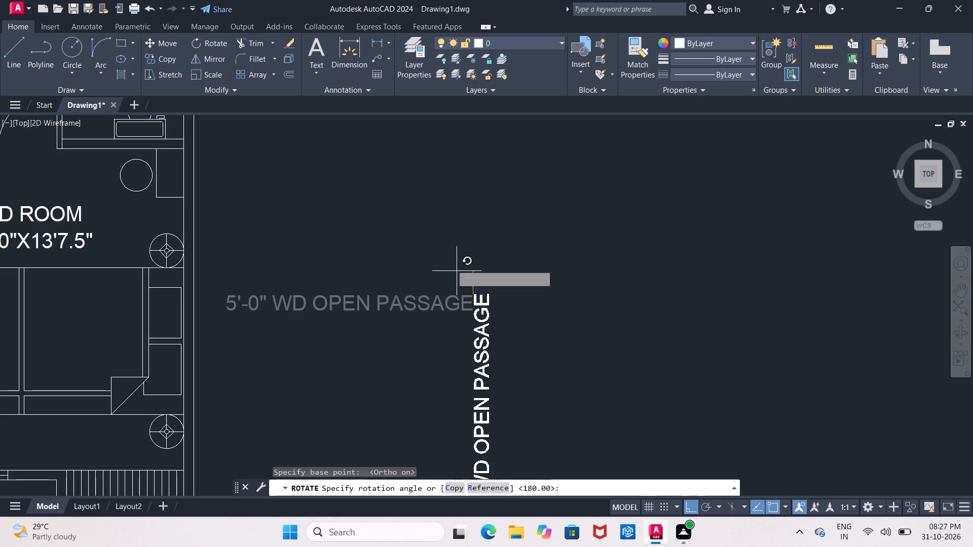
click(416, 217)
Move the vertical 5'-0" WD OPEN PASSAGE label close beside the right-hand bedroom's outer wall.
scroll(435, 254, down, 1)
middle_drag(435, 255, 346, 177)
click(332, 181)
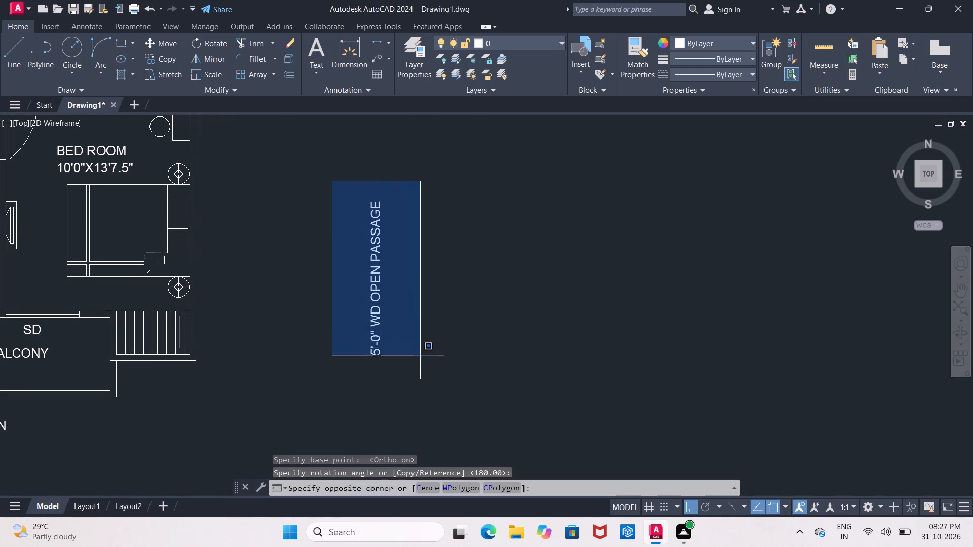
click(422, 358)
click(167, 45)
click(466, 277)
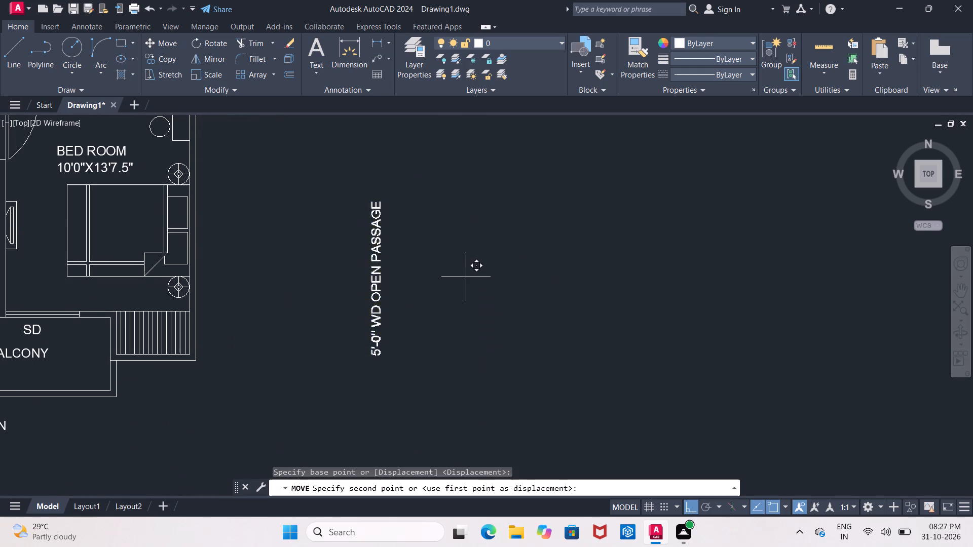
drag(691, 507, 688, 503)
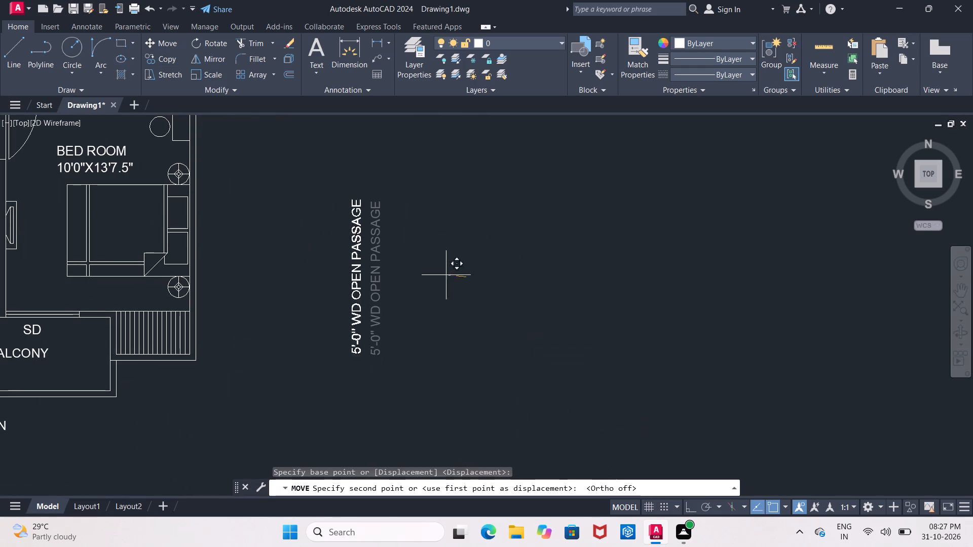
click(332, 230)
Offset the outer line of the long projection on the upper flat's right side 8' outward.
scroll(331, 229, down, 1)
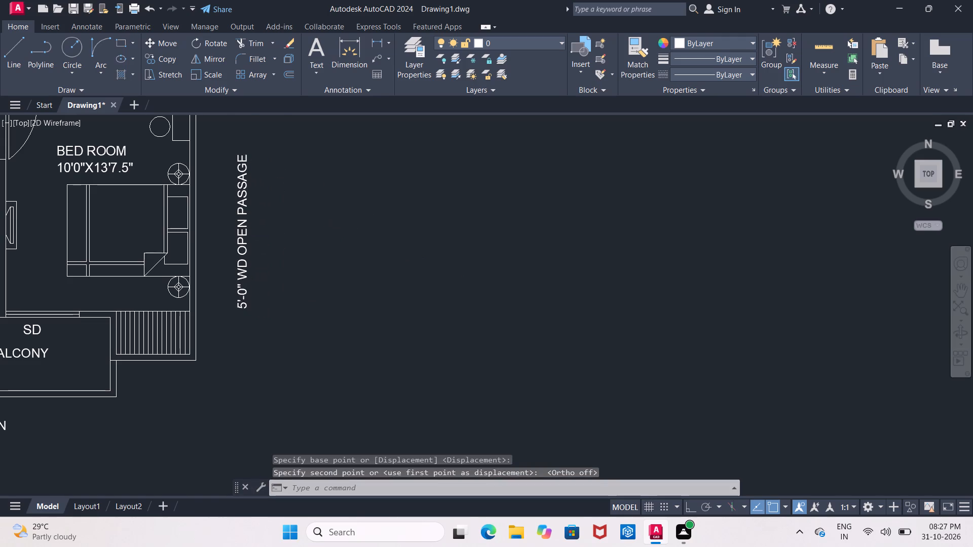
scroll(331, 229, down, 1)
middle_drag(193, 218, 234, 275)
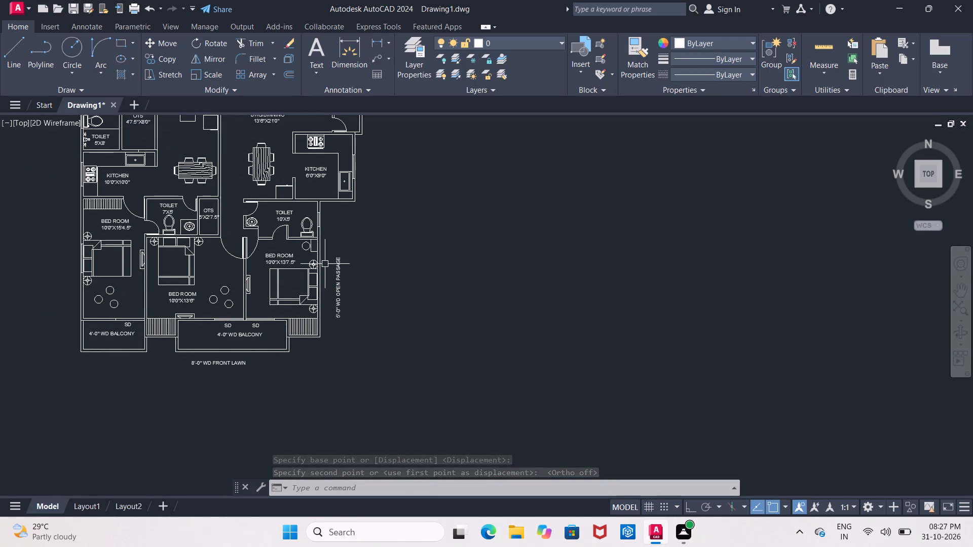
middle_drag(312, 236, 283, 257)
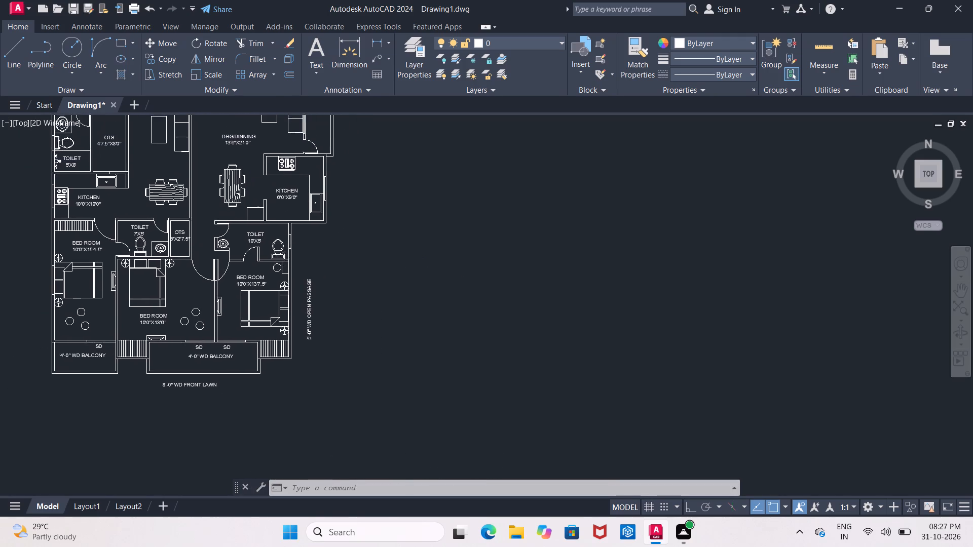
scroll(286, 254, down, 1)
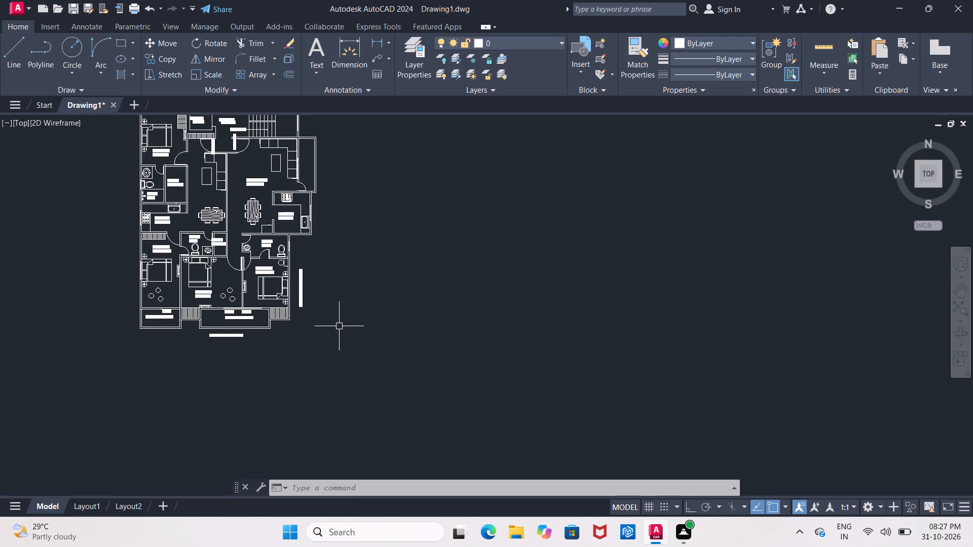
middle_drag(319, 299, 325, 316)
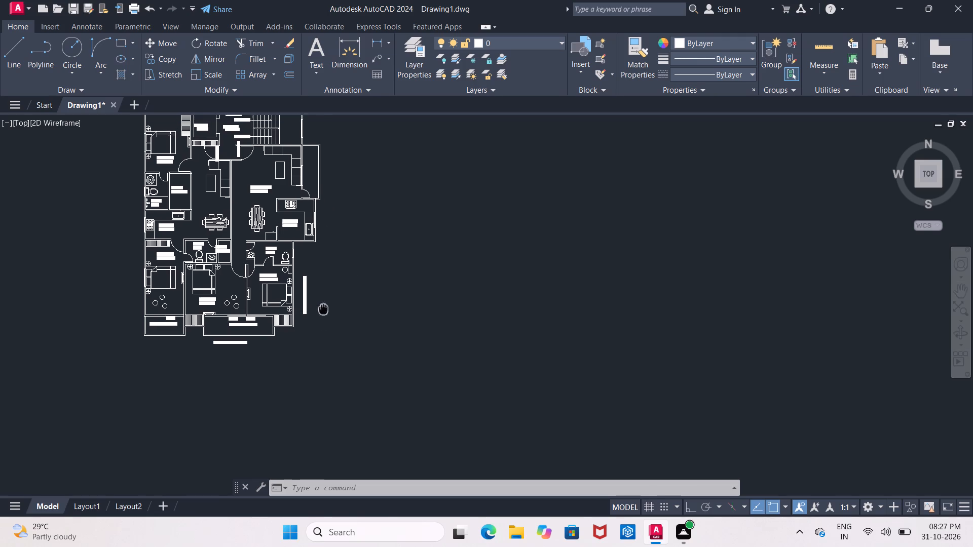
middle_drag(325, 316, 324, 332)
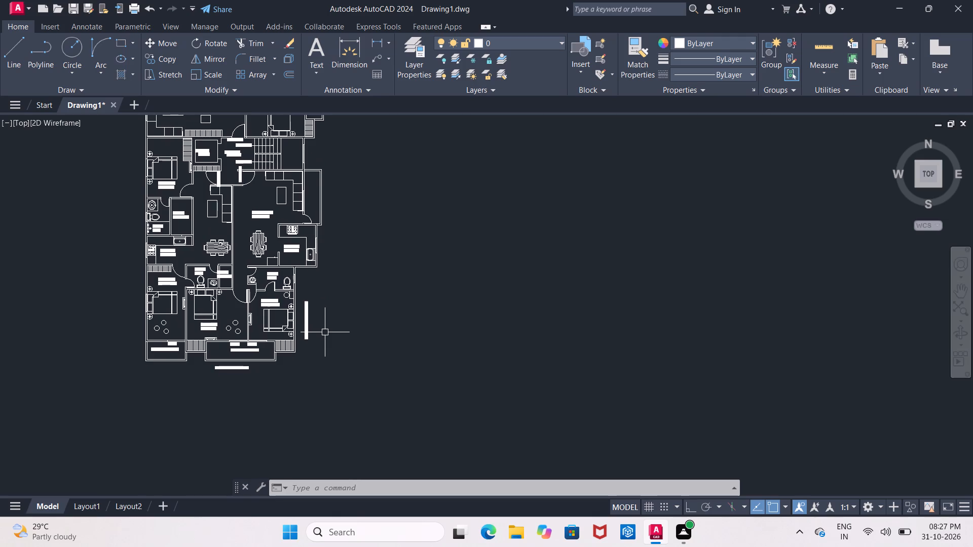
scroll(324, 333, down, 1)
middle_drag(290, 196, 287, 231)
scroll(339, 198, up, 2)
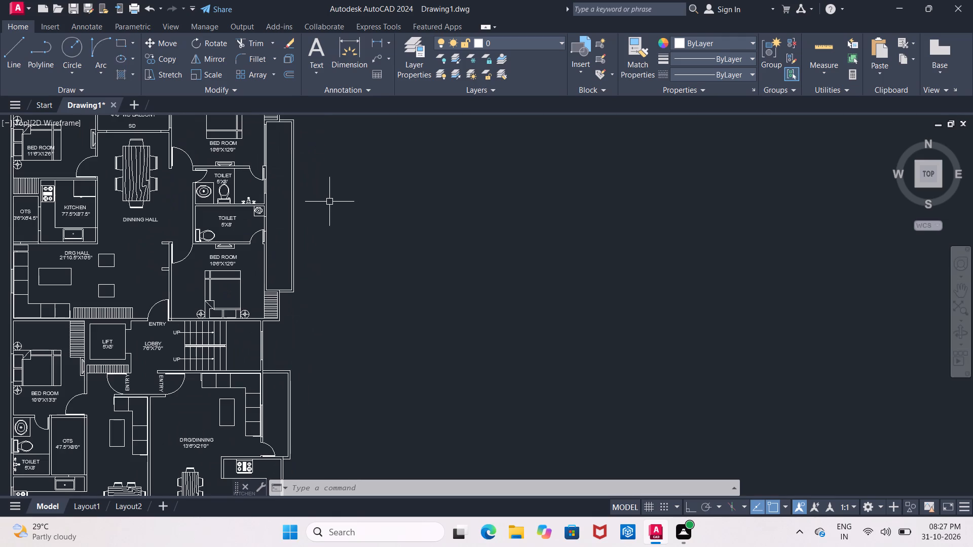
key(Escape)
key(o)
key(Return)
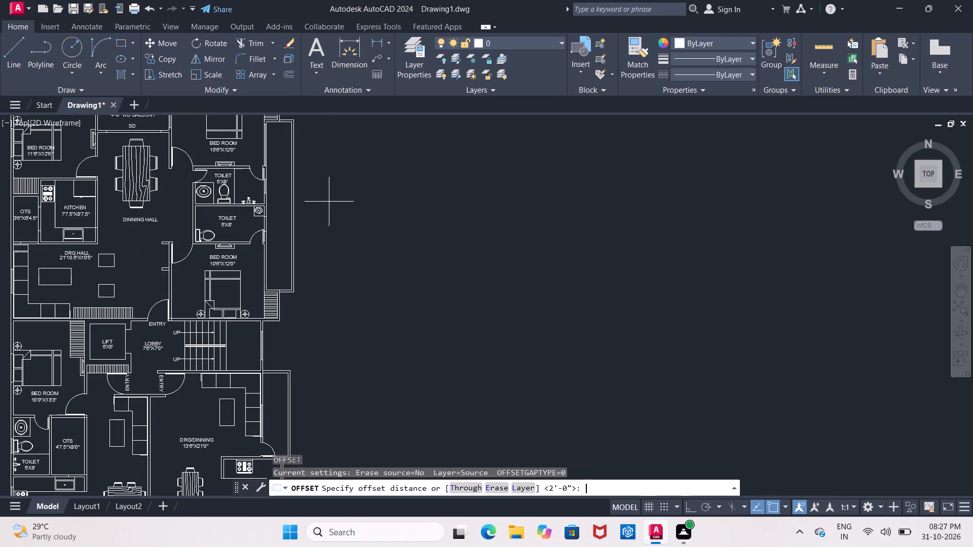
text(8')
key(Return)
middle_drag(332, 206, 327, 247)
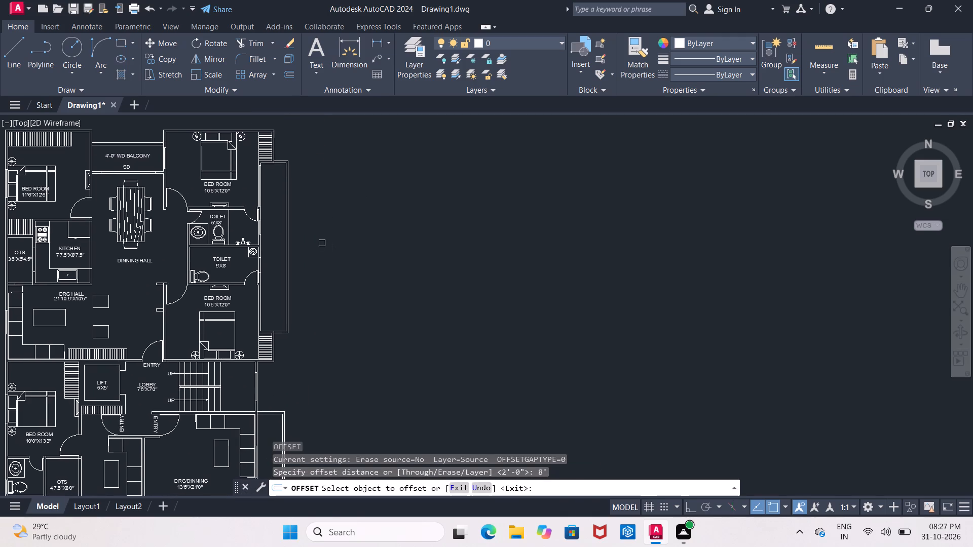
click(290, 239)
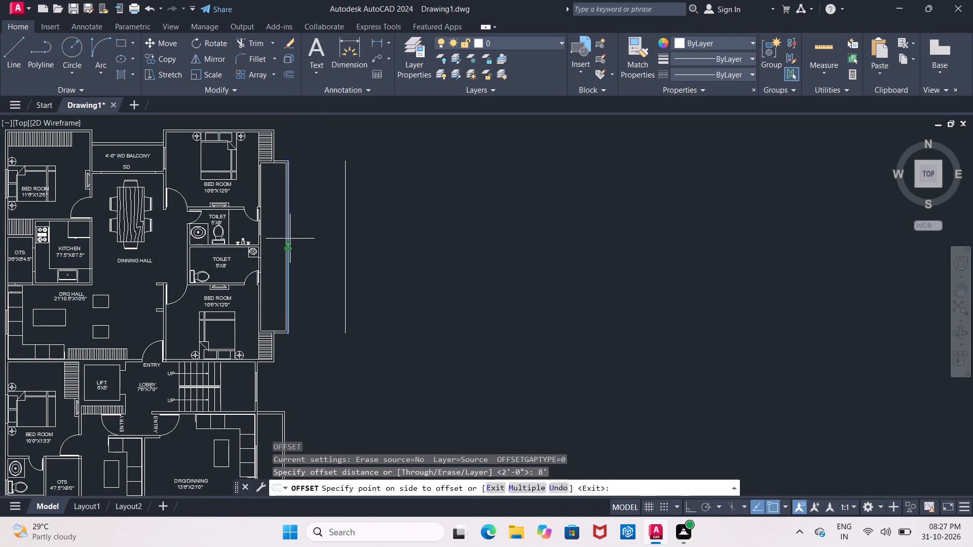
click(417, 236)
middle_drag(441, 286, 355, 158)
key(Escape)
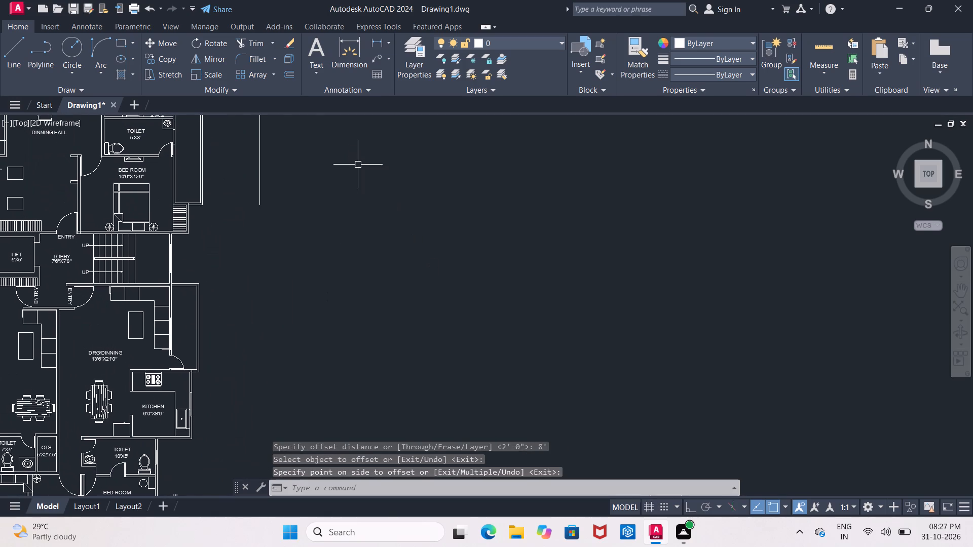
Stretch the lower end of the offset line straight down past the 8'-0" WD FRONT LAWN label's level.
click(257, 183)
middle_drag(304, 246, 299, 182)
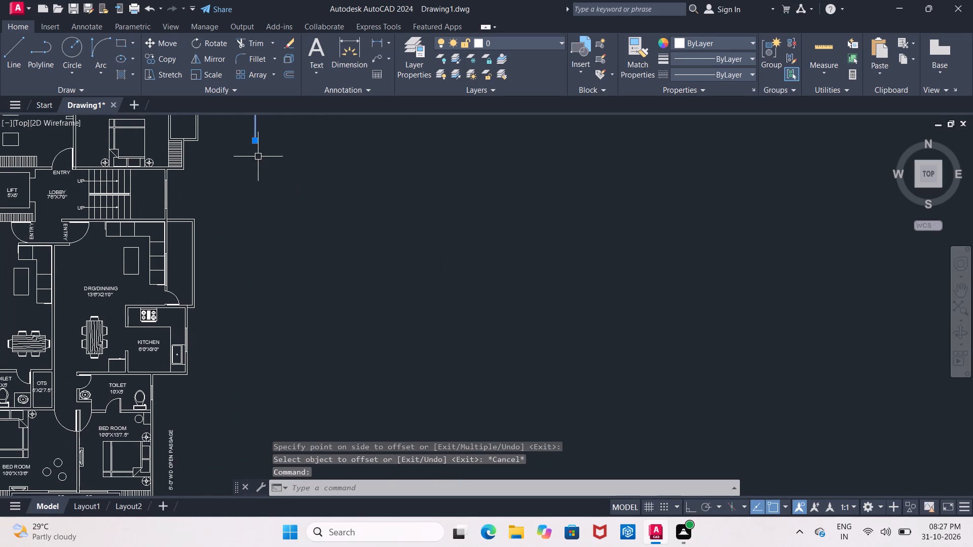
click(252, 141)
middle_drag(278, 255, 301, 120)
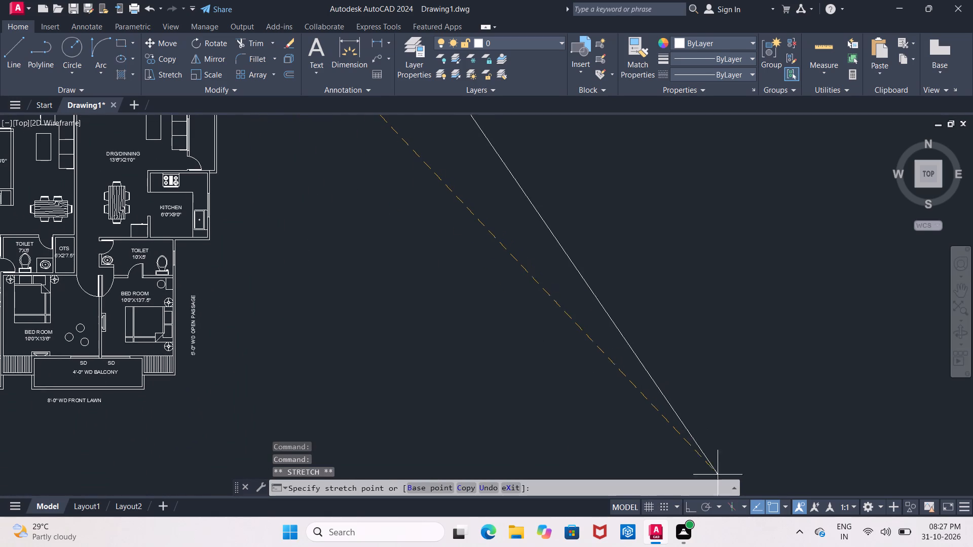
click(691, 505)
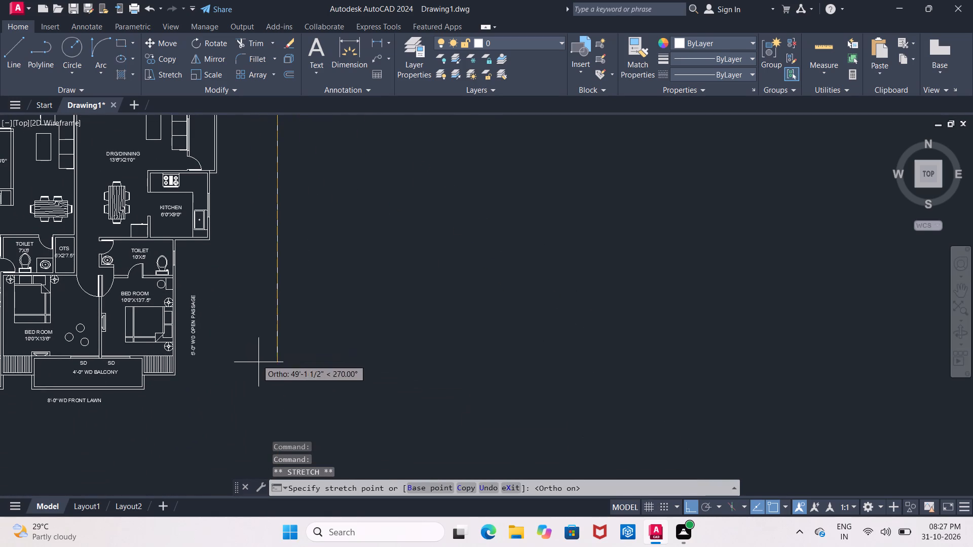
click(262, 417)
middle_drag(239, 412, 351, 354)
key(Escape)
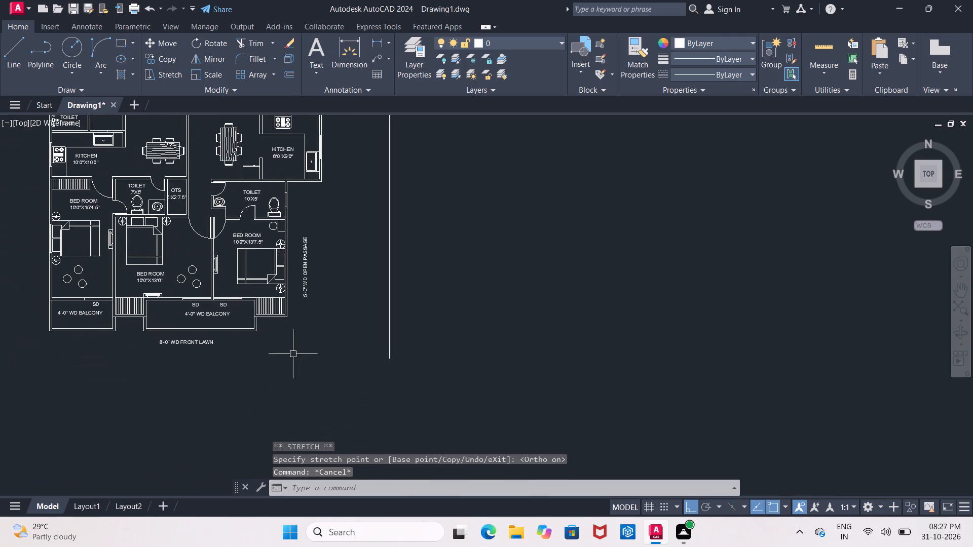
Offset the wide lower balcony's outer bottom line 8' downward, below the 8'-0" WD FRONT LAWN label.
scroll(283, 345, up, 2)
middle_drag(287, 347, 397, 331)
key(o)
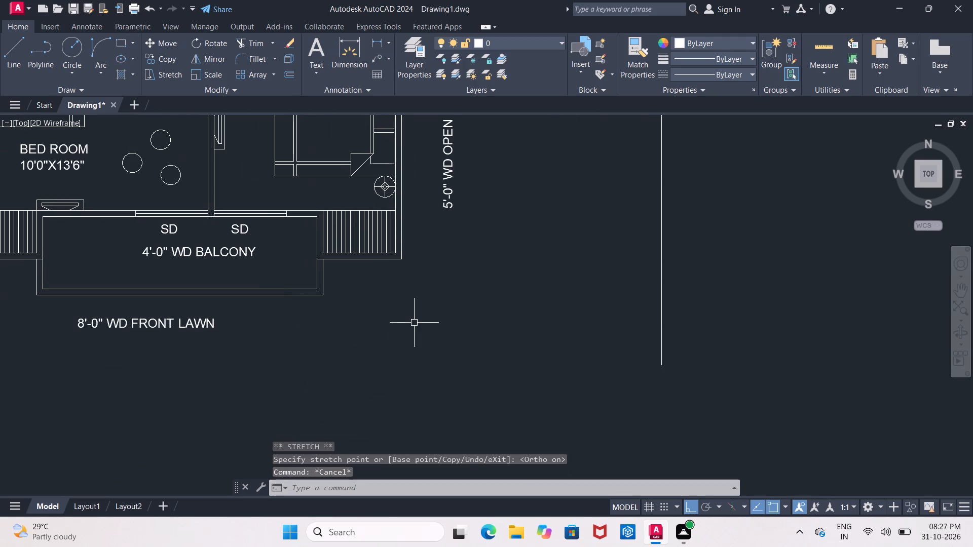
key(Return)
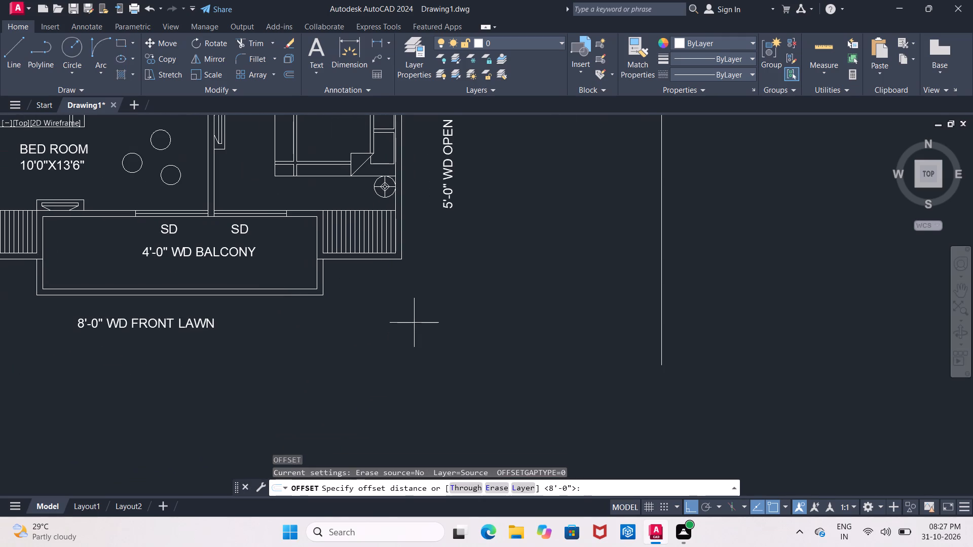
text(8')
key(Return)
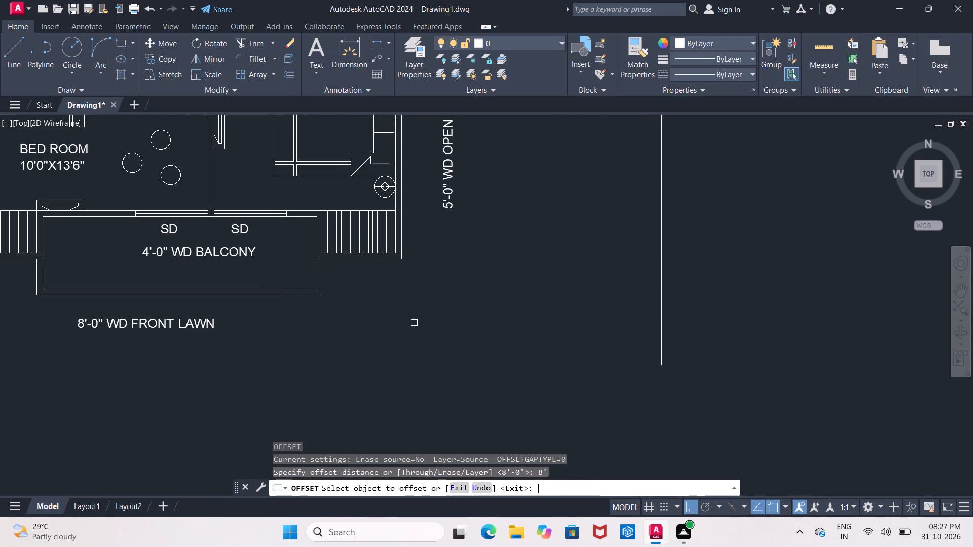
click(233, 297)
click(238, 366)
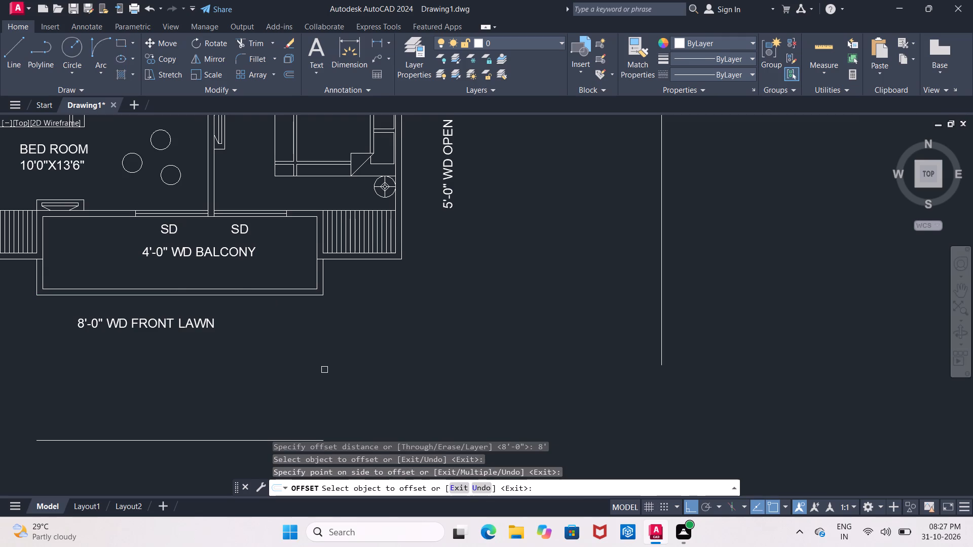
middle_drag(330, 367, 335, 285)
key(Escape)
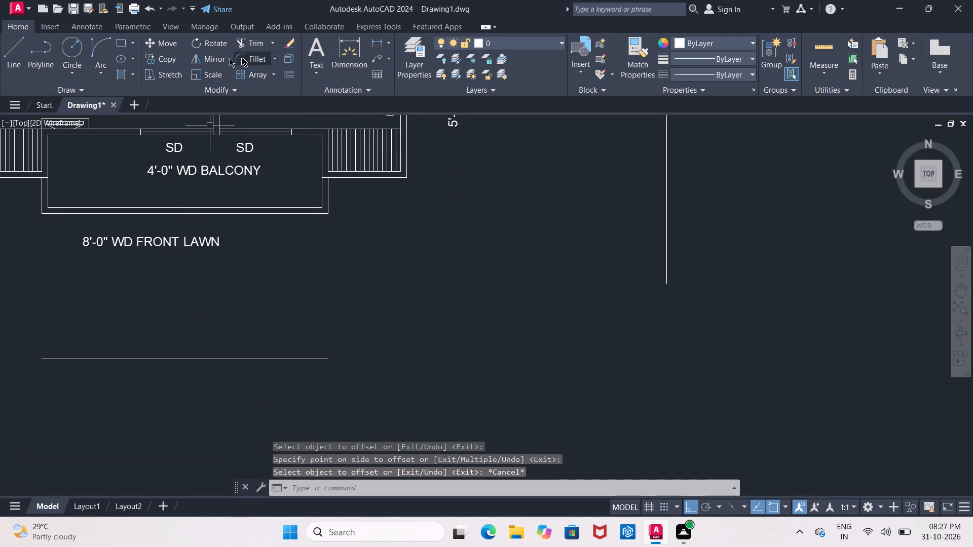
Fillet the offset line below the front lawn with the long vertical line on the right to close their corner.
click(246, 58)
click(302, 358)
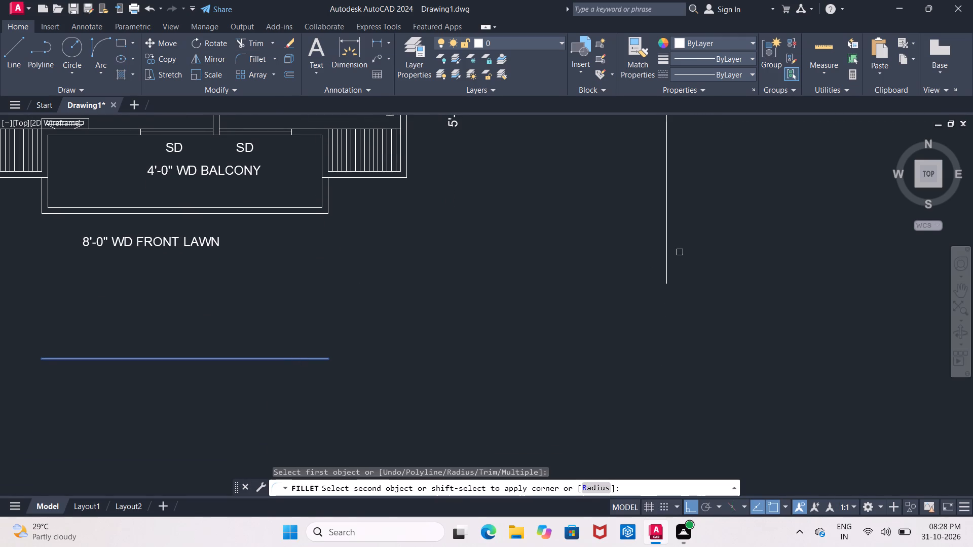
click(664, 256)
middle_drag(425, 276, 632, 284)
scroll(581, 288, down, 1)
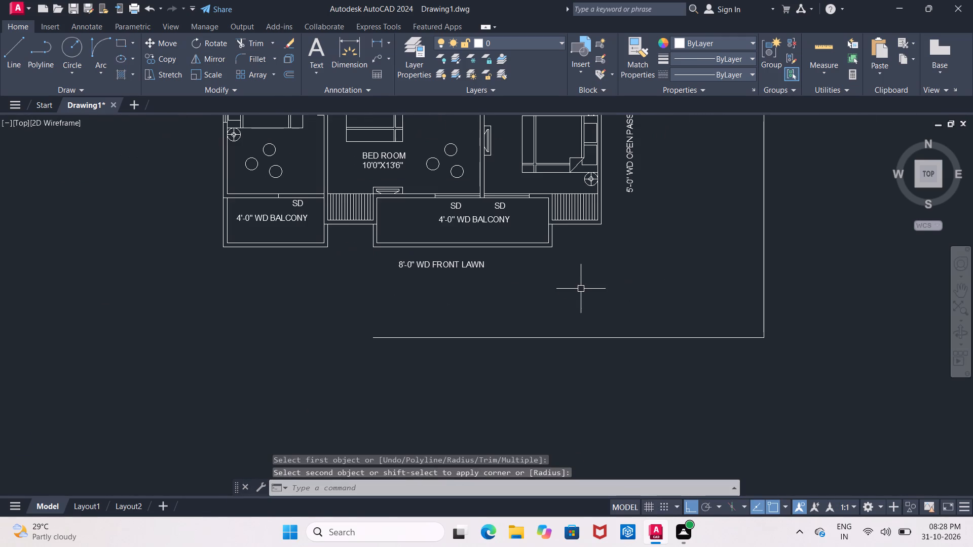
key(Escape)
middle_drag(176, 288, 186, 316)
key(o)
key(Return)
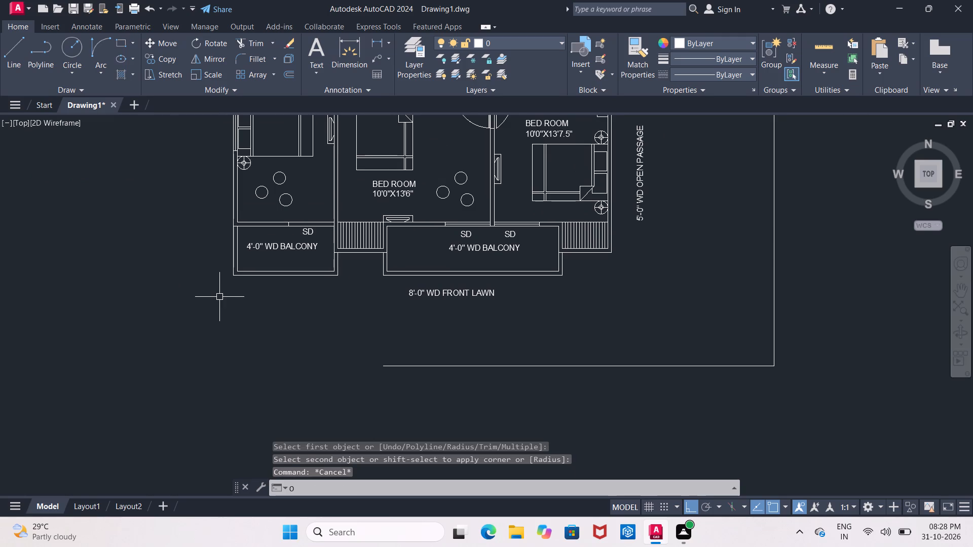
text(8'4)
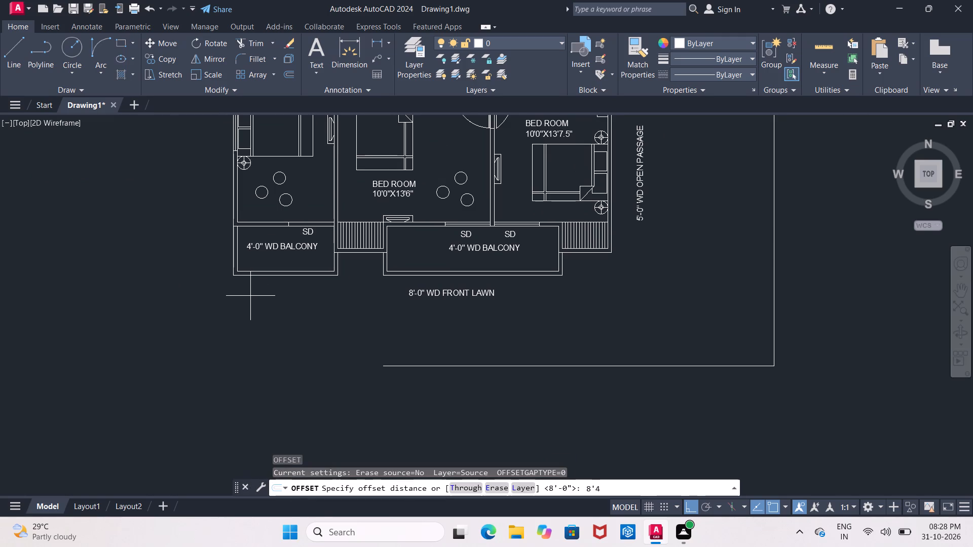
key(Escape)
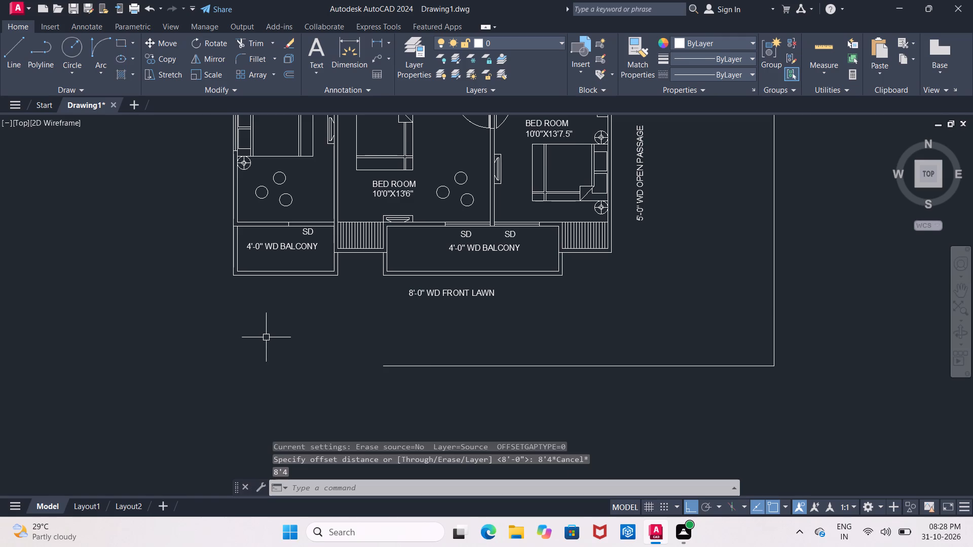
Offset the building's left outer line beside the small lower balcony 8' outward to the left.
key(o)
key(Return)
key(8)
key(apostrophe)
key(Return)
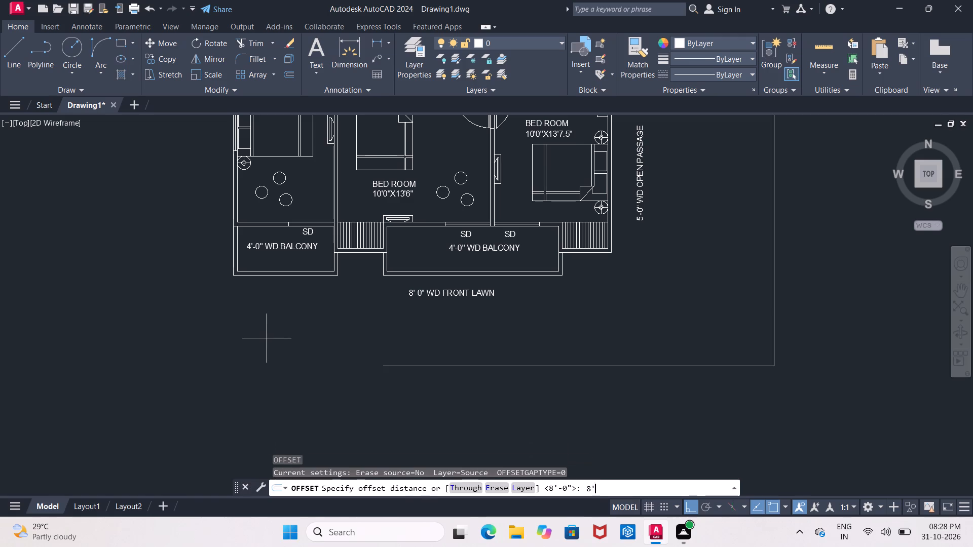
click(232, 245)
click(166, 260)
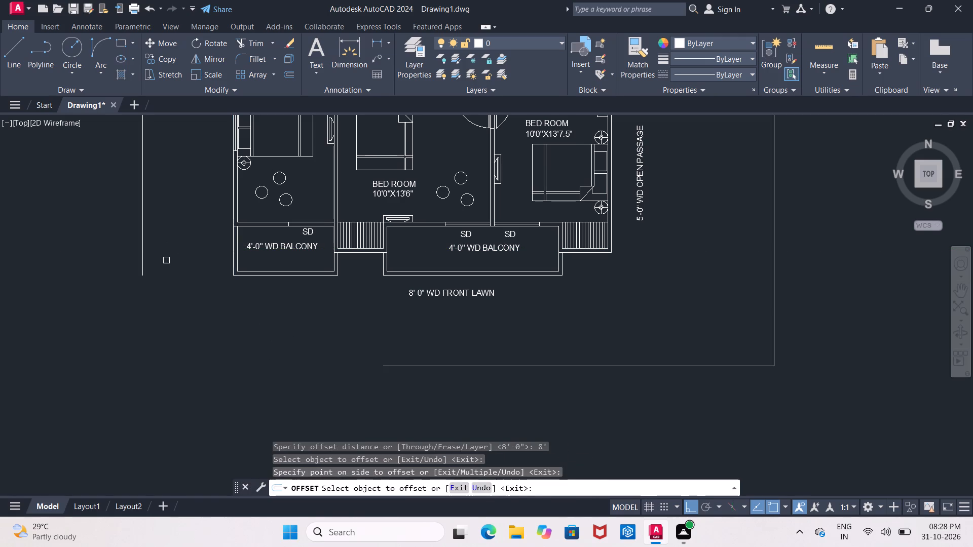
key(Escape)
Fillet the left boundary line with the line below the front lawn to close the plot's lower-left corner.
click(246, 58)
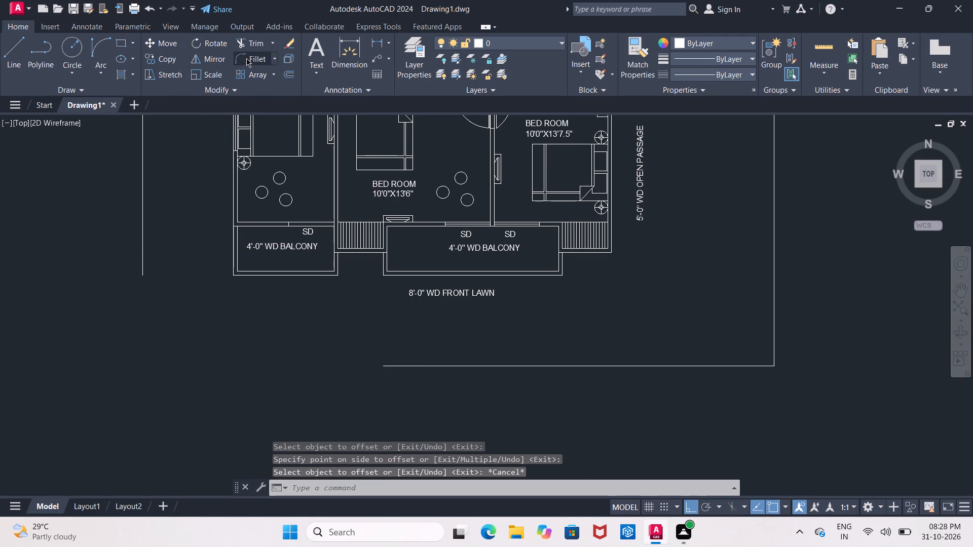
click(141, 249)
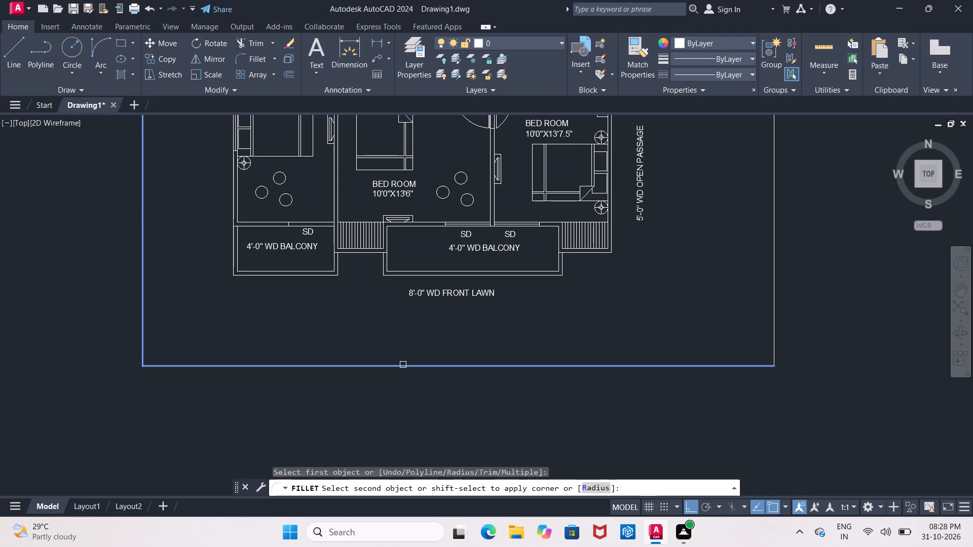
click(402, 365)
Offset the top outer wall line of the 11'6"X12'6" bedroom 8' upward, outside the building.
scroll(362, 327, down, 3)
middle_drag(359, 239, 349, 366)
scroll(335, 203, up, 3)
key(o)
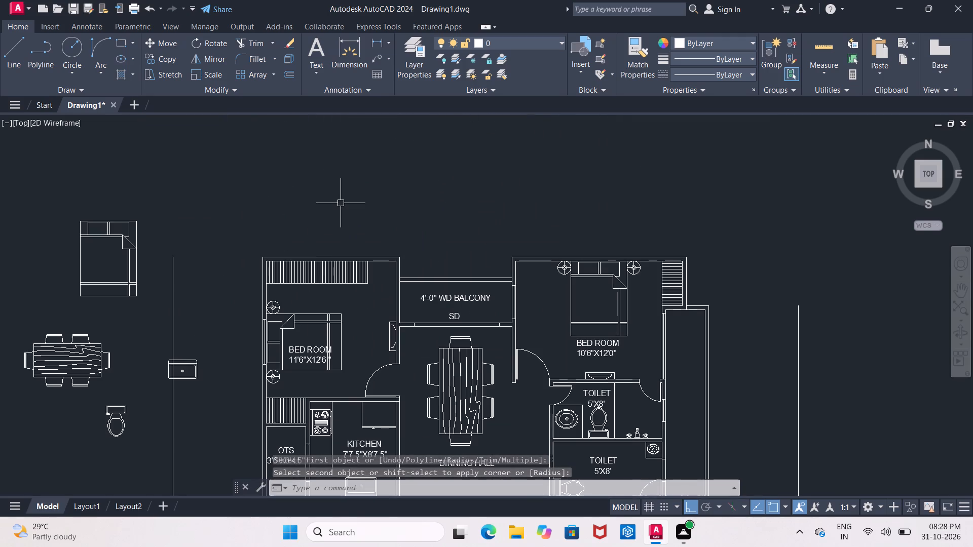
key(Return)
text(8')
key(Return)
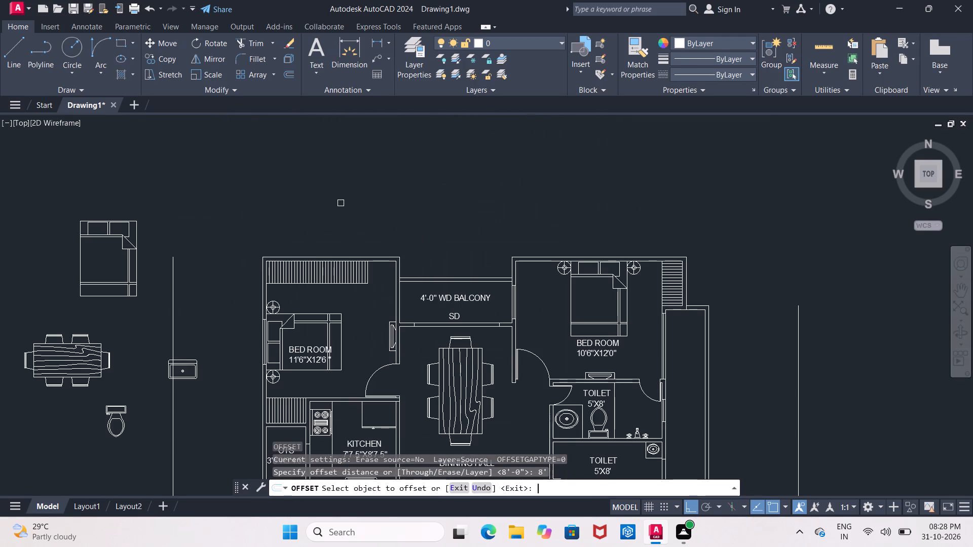
click(348, 254)
click(345, 214)
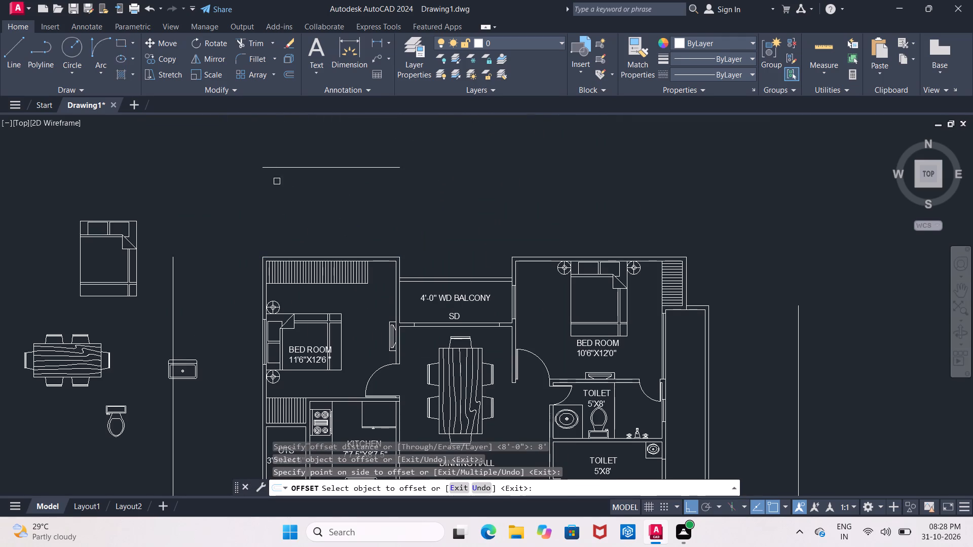
Fillet the left boundary line with the offset line above the building to close the plot's upper-left corner.
click(254, 63)
click(172, 289)
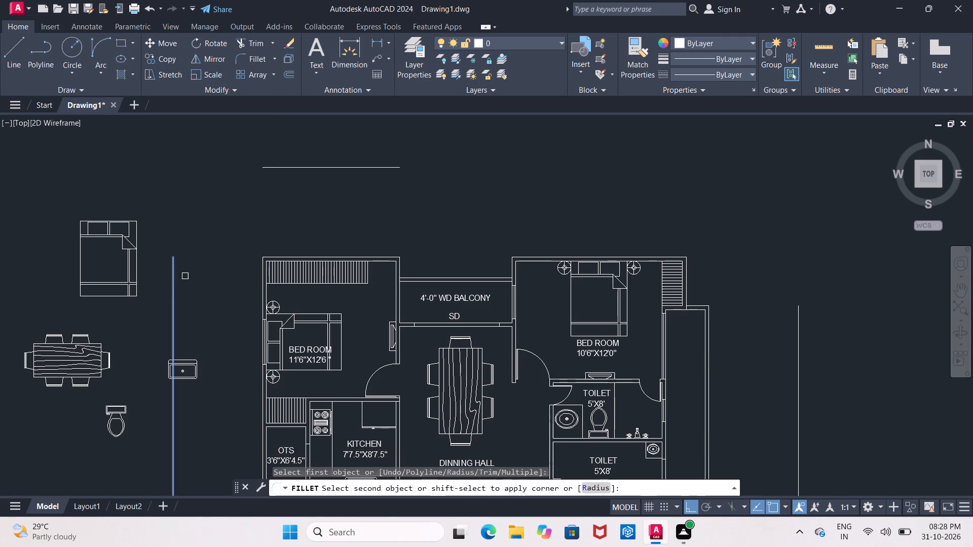
click(265, 171)
click(271, 171)
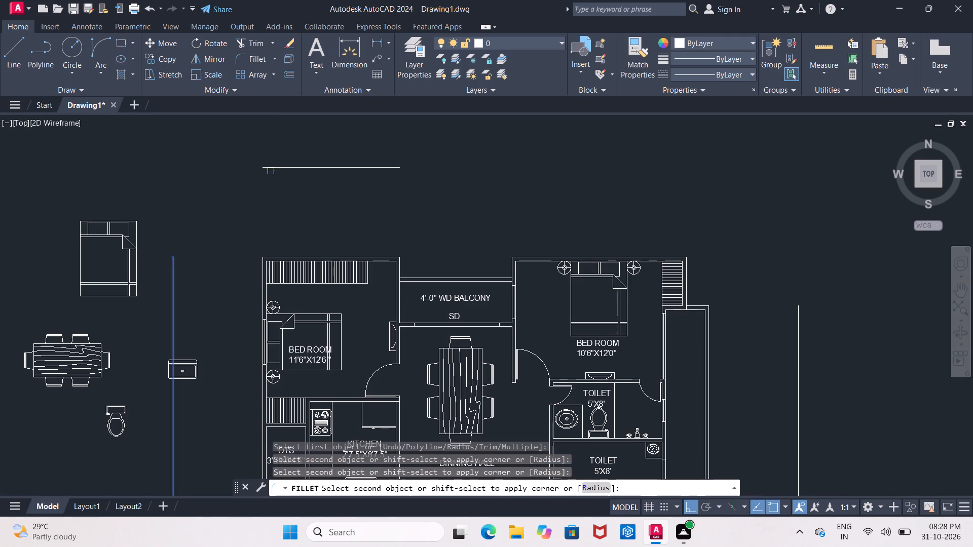
click(270, 167)
Fillet the right boundary line with the line above the building to close the plot's upper-right corner.
click(247, 57)
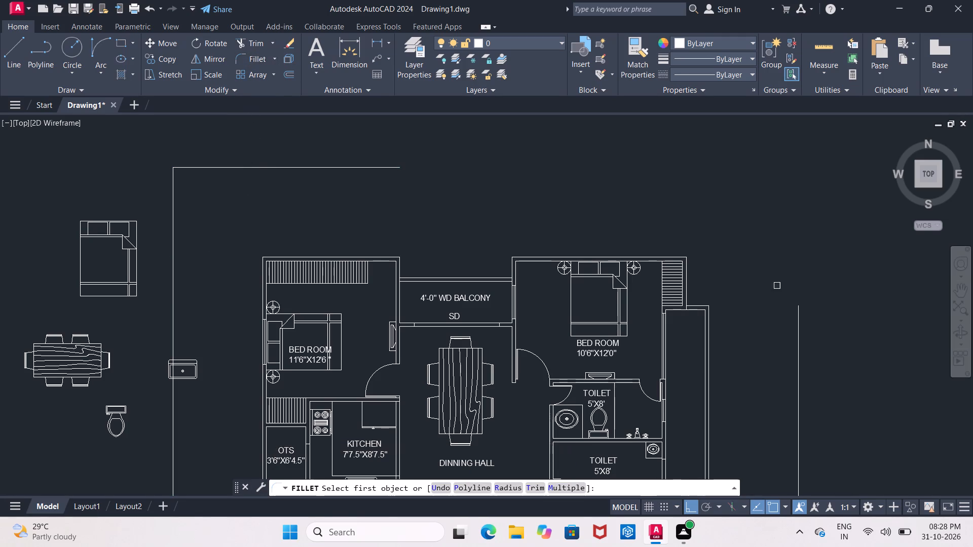
click(798, 320)
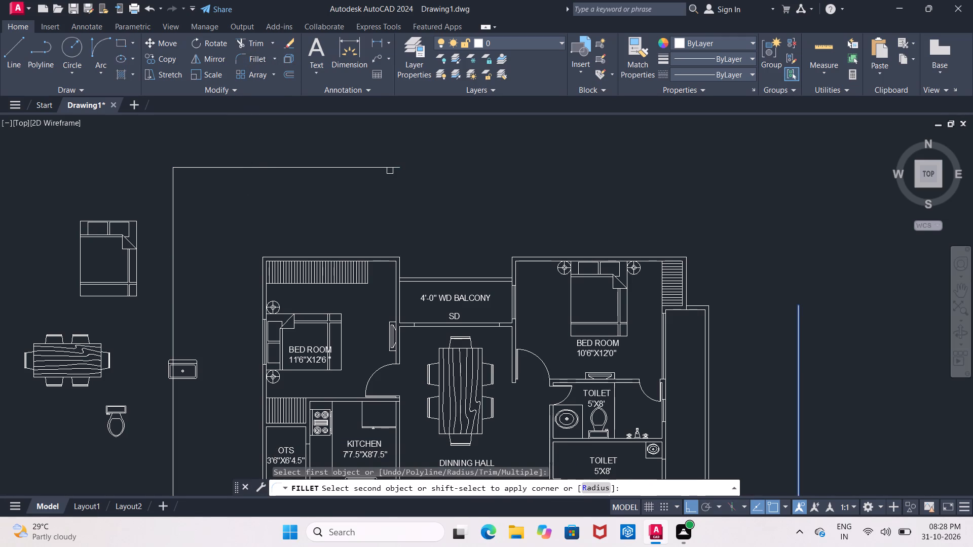
click(388, 167)
key(Escape)
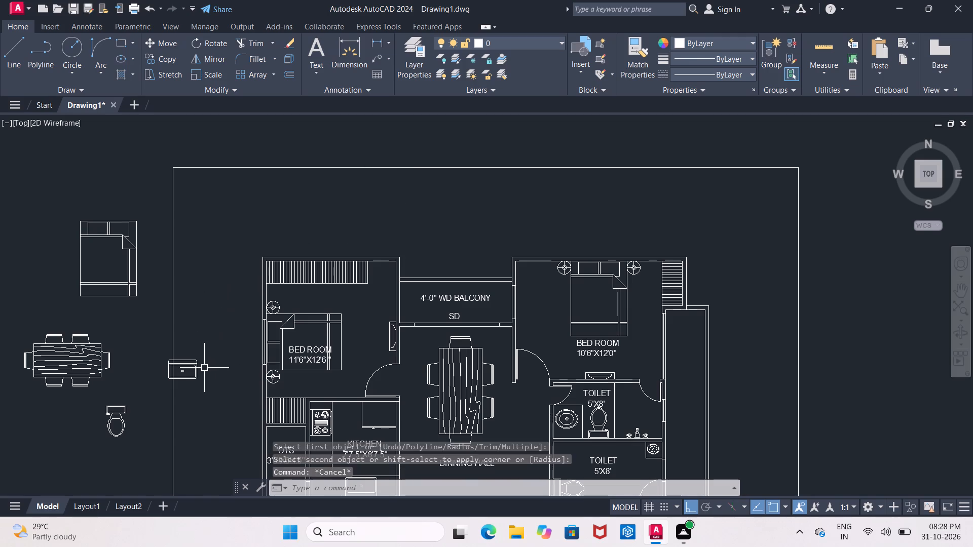
Select the loose sink block lying across the plot's left boundary line.
click(196, 368)
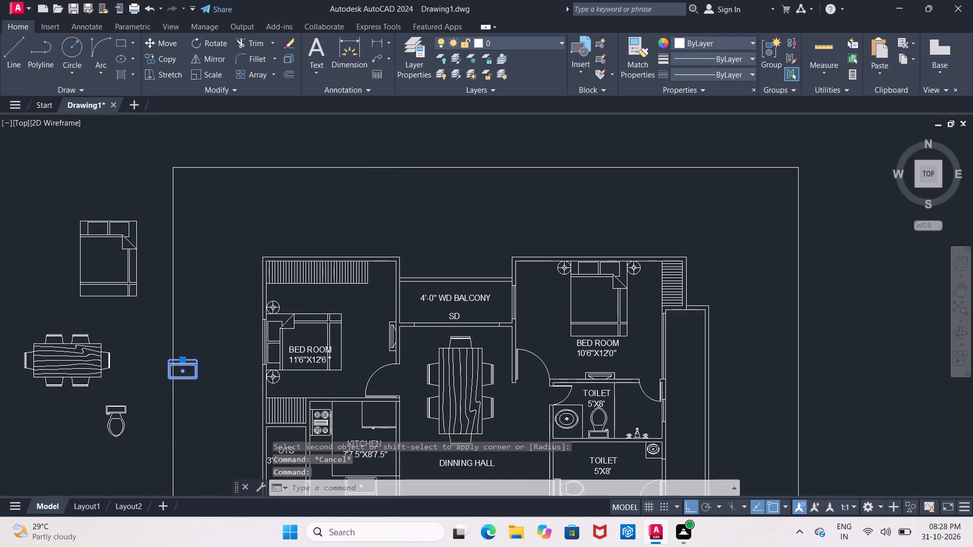
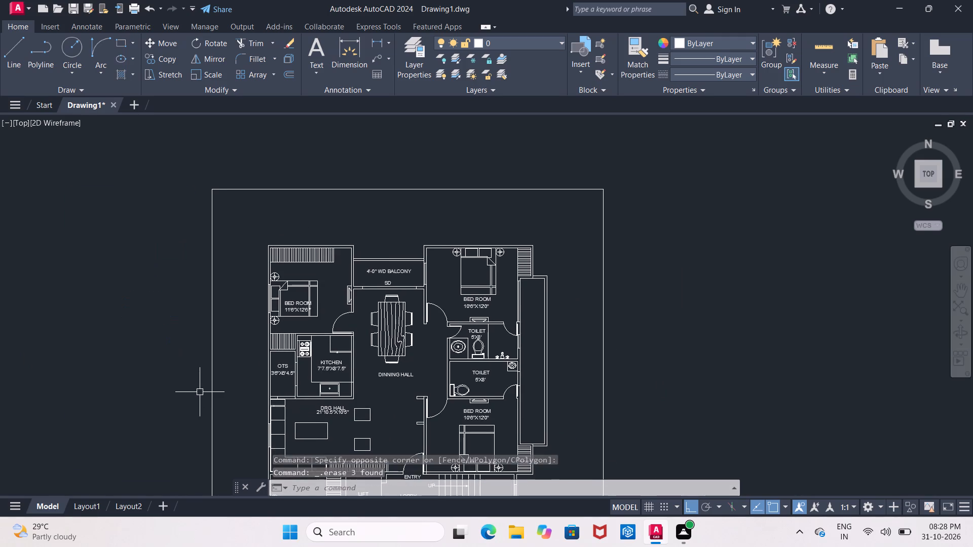
Offset the right outer wall line of the 10'0"X13'7.5" bedroom 5' outward, beyond the open passage label.
scroll(188, 361, down, 2)
middle_drag(213, 393, 217, 224)
scroll(242, 274, up, 2)
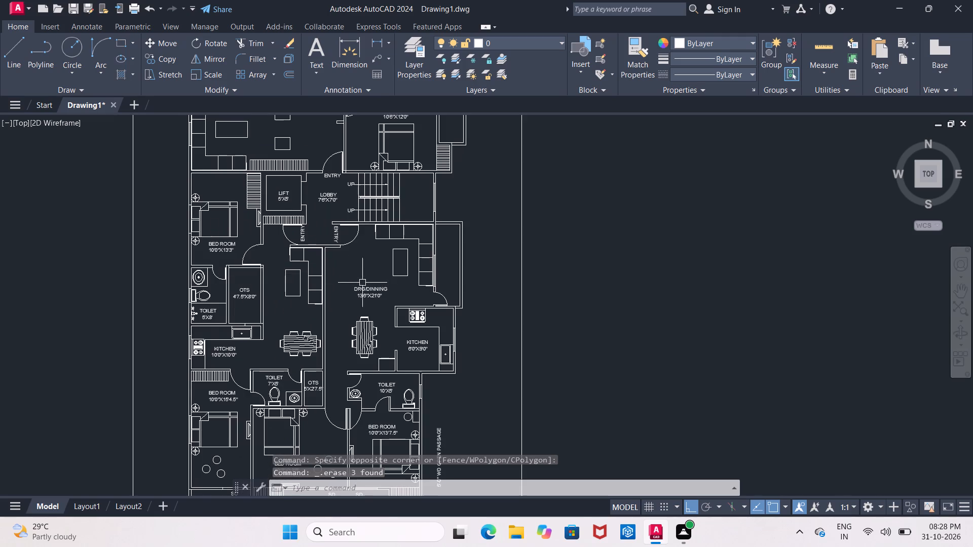
middle_drag(422, 316, 383, 258)
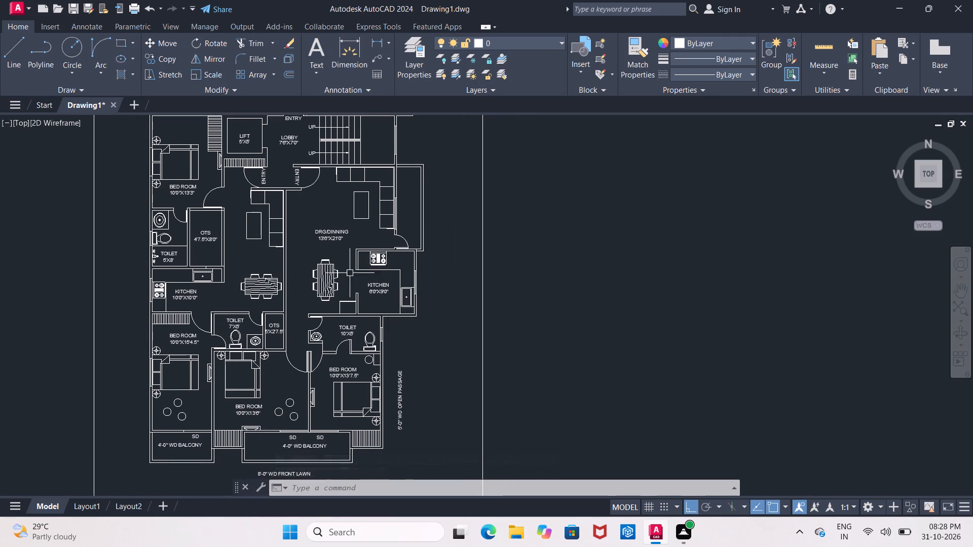
scroll(297, 294, down, 1)
scroll(355, 365, up, 2)
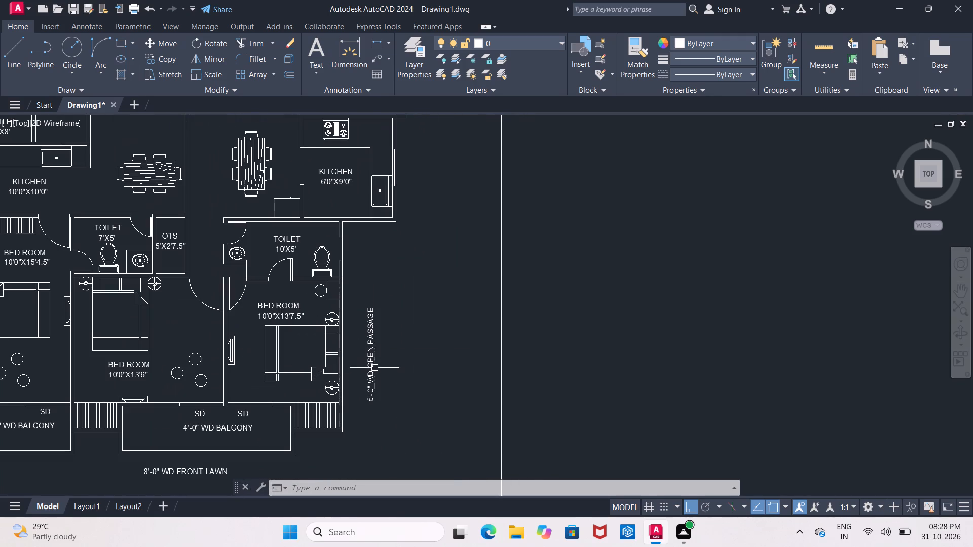
middle_drag(384, 365, 291, 341)
key(o)
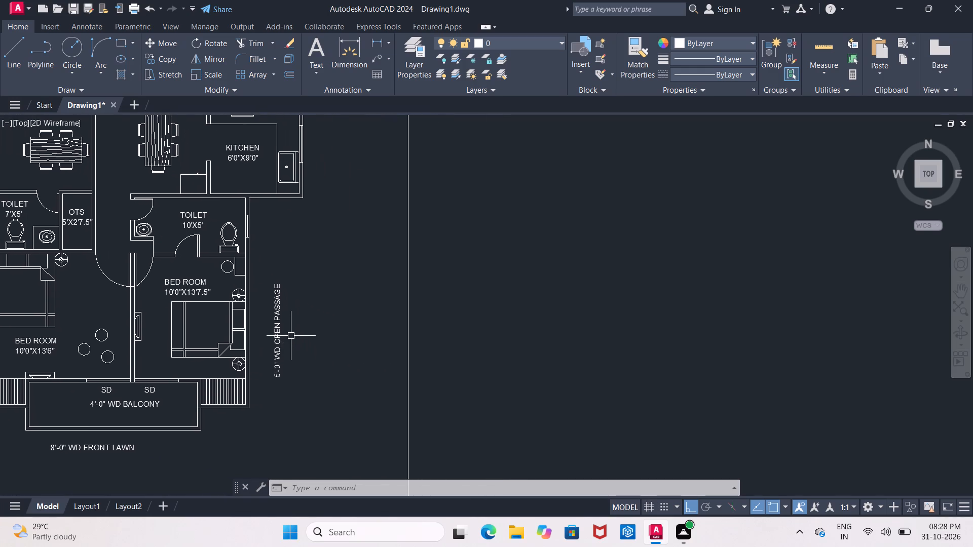
key(Return)
text(5')
key(Return)
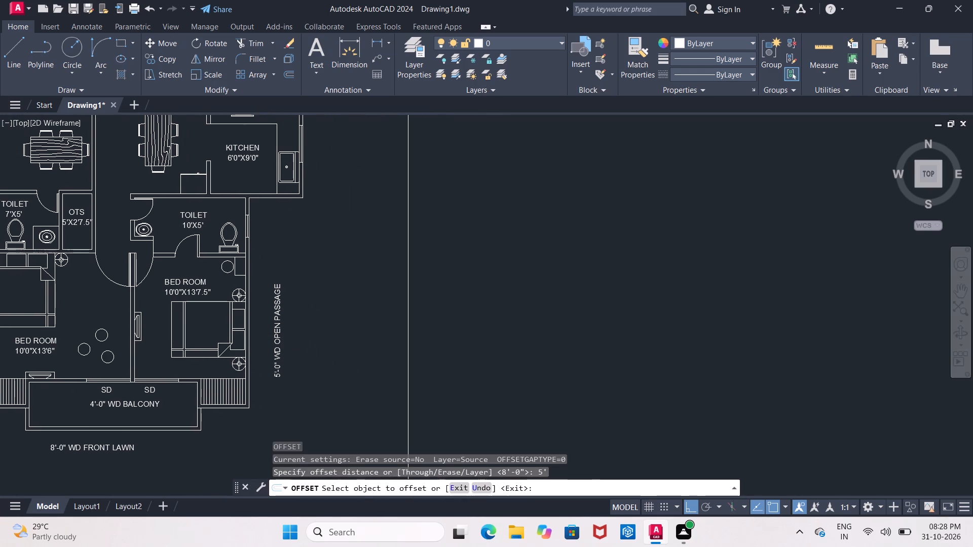
scroll(205, 303, up, 1)
click(274, 345)
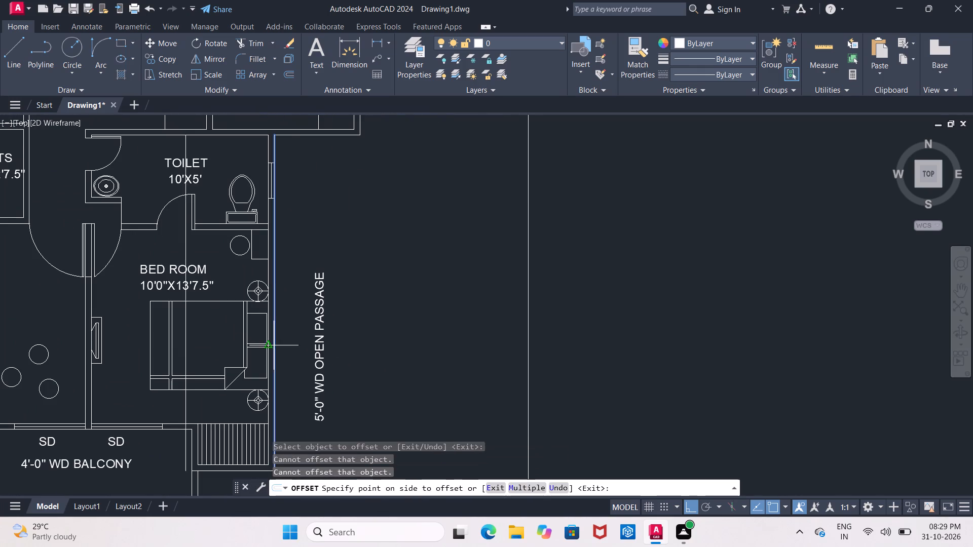
click(403, 340)
middle_drag(403, 339, 311, 263)
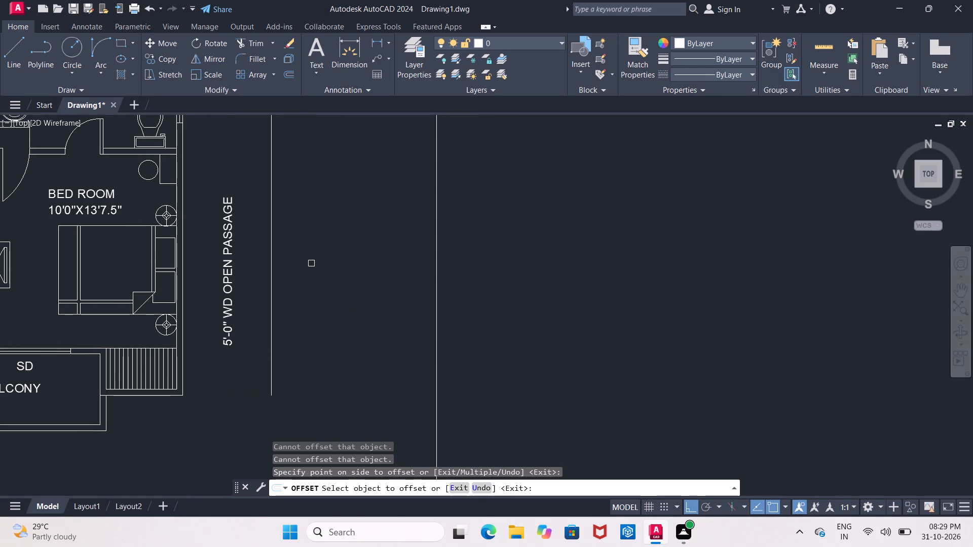
middle_drag(311, 263, 335, 351)
key(Escape)
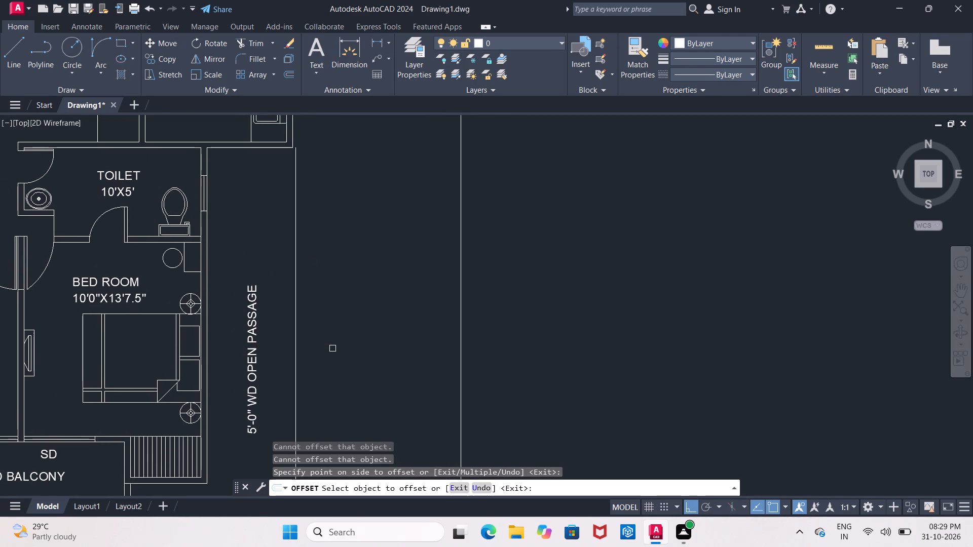
key(e)
key(x)
key(space)
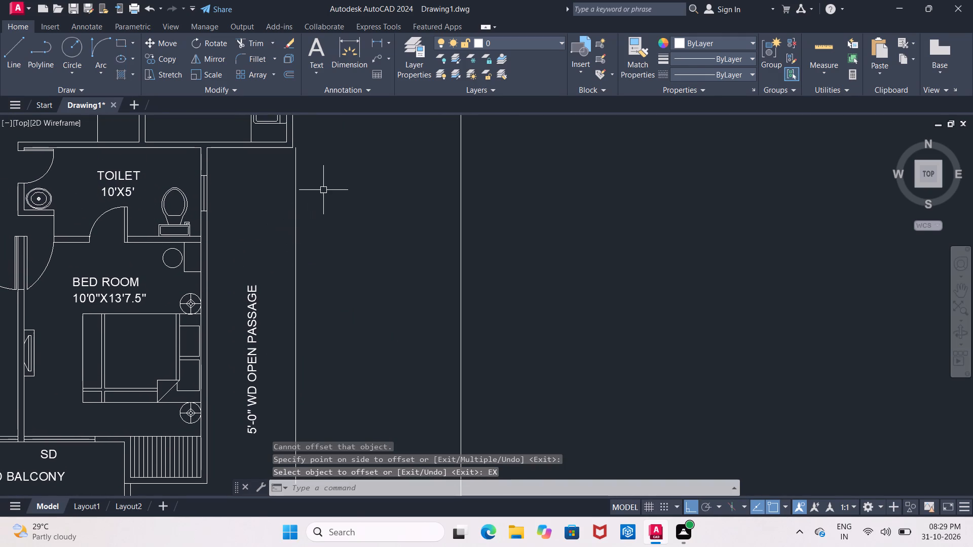
middle_drag(323, 187, 328, 255)
key(Escape)
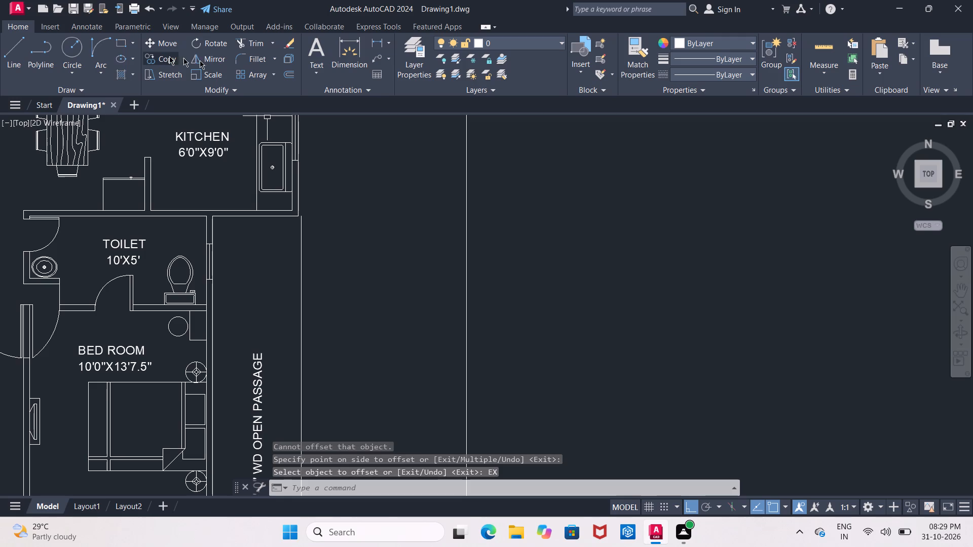
Fillet the passage offset line with the 6'0"X9'0" kitchen's bottom wall line to close the passage's upper corner.
click(207, 60)
key(Escape)
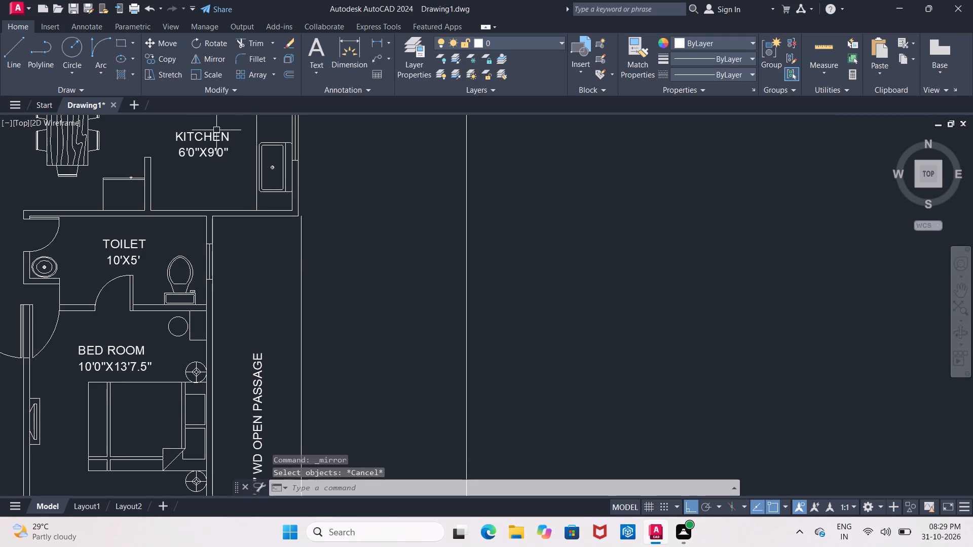
click(239, 56)
scroll(287, 240, up, 1)
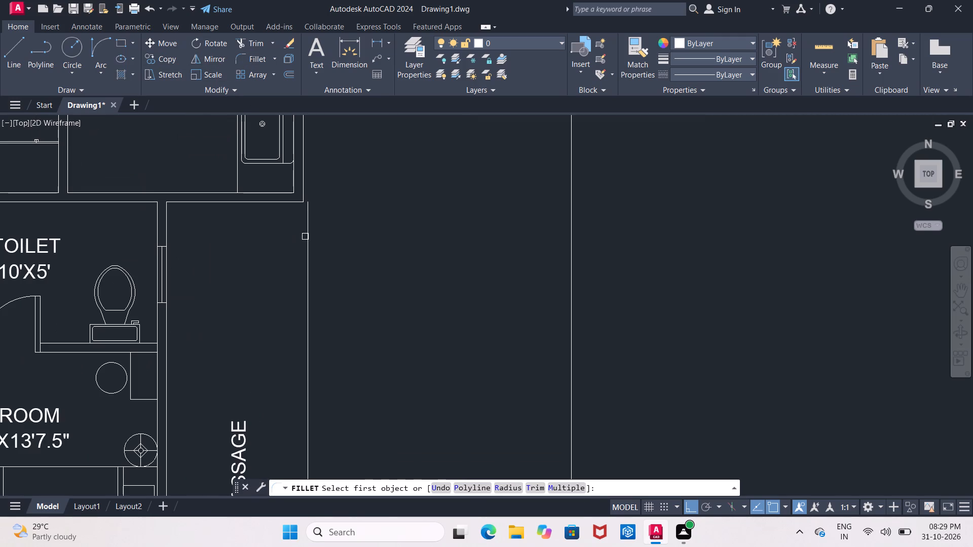
click(308, 233)
click(285, 204)
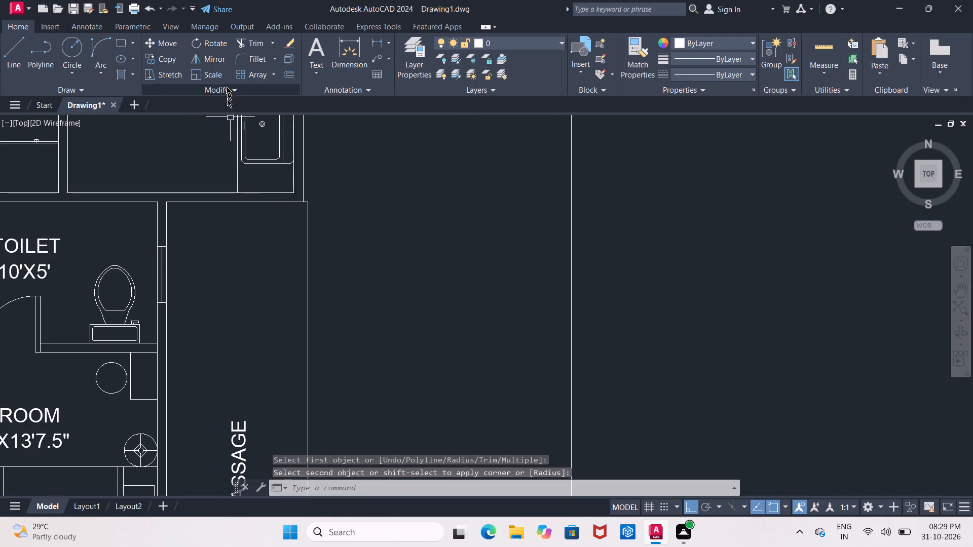
Fillet the bedroom's bottom wall line with the passage offset line to close the passage's lower corner.
click(236, 62)
scroll(261, 196, down, 2)
scroll(279, 418, up, 1)
middle_drag(278, 418, 264, 332)
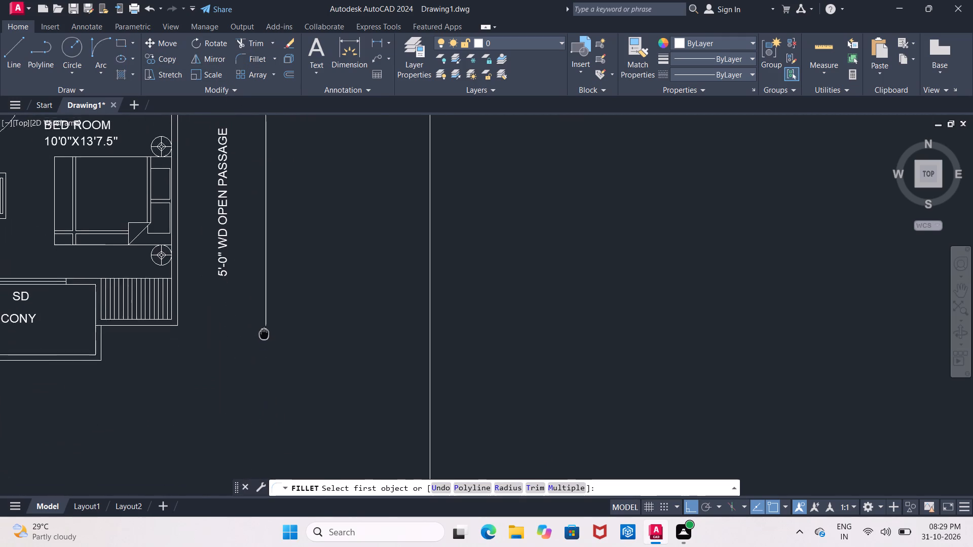
scroll(222, 331, up, 1)
click(141, 320)
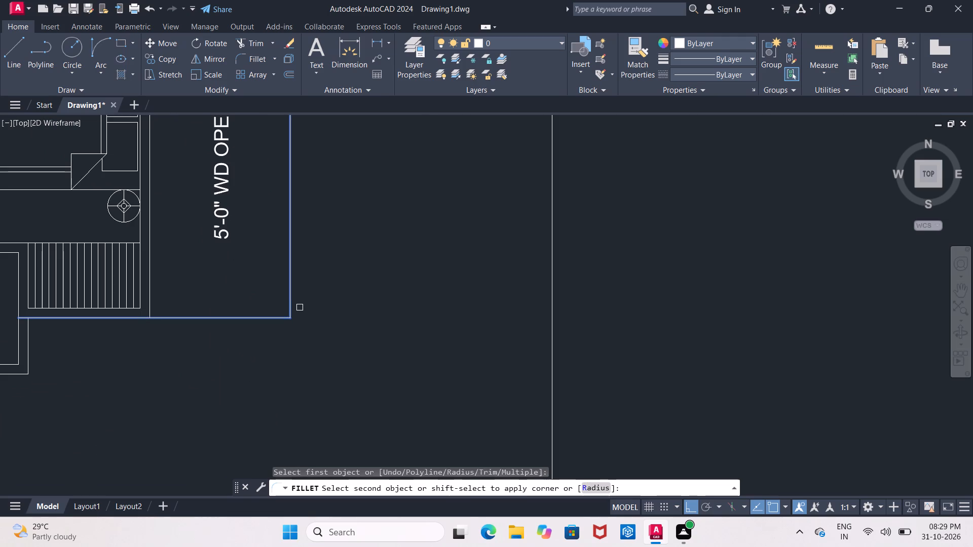
click(289, 312)
middle_drag(197, 303, 215, 344)
key(Escape)
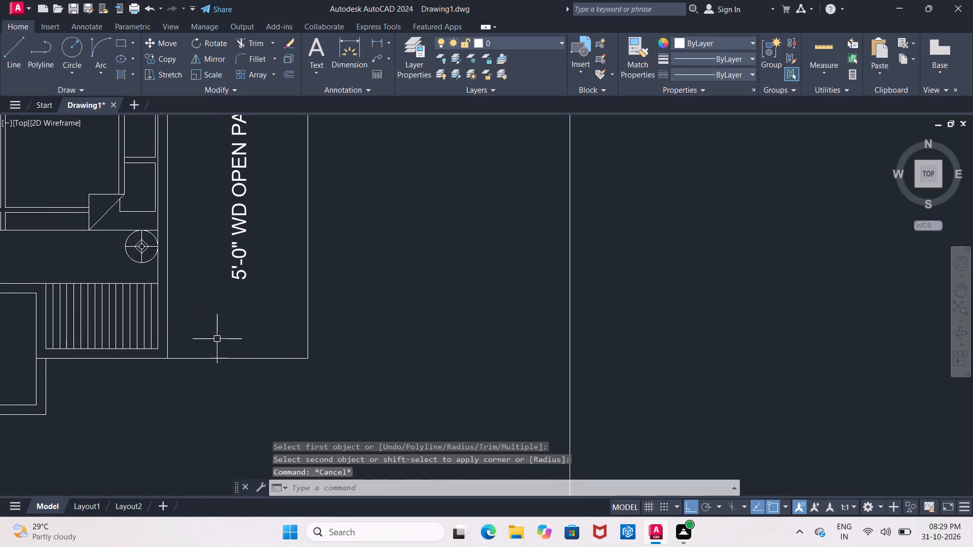
Move the 5'-0" WD OPEN PASSAGE label straight up slightly within the enclosed passage.
scroll(217, 339, down, 2)
drag(210, 220, 213, 224)
click(241, 334)
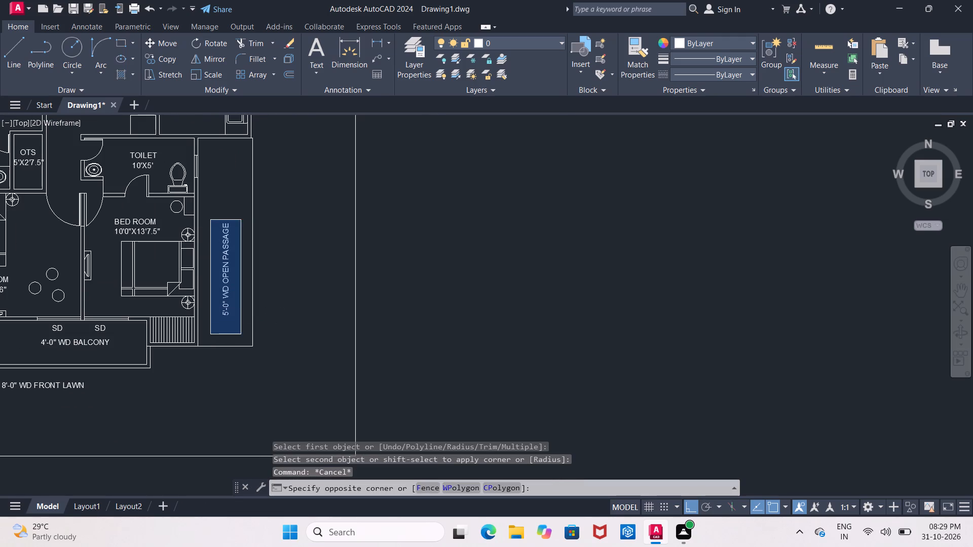
click(164, 47)
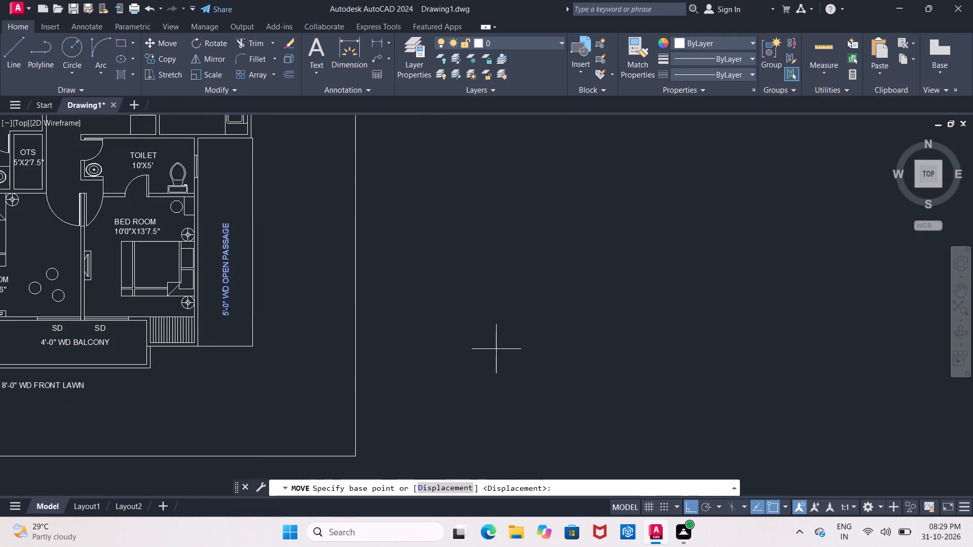
click(496, 349)
click(489, 323)
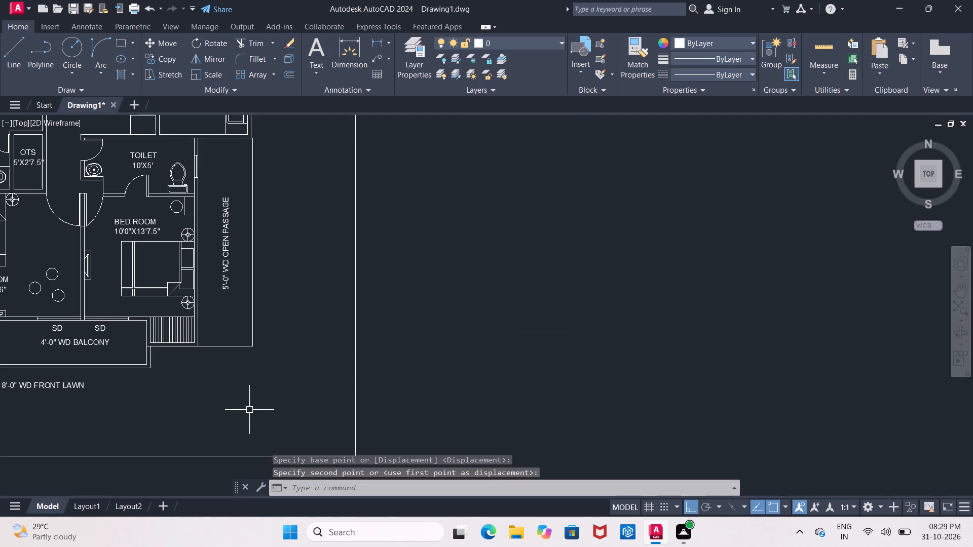
Copy the SD label from the wide front balcony into the long side balcony beside the upper 10'6"X12'0" bedroom, with Ortho off.
middle_drag(249, 410, 402, 371)
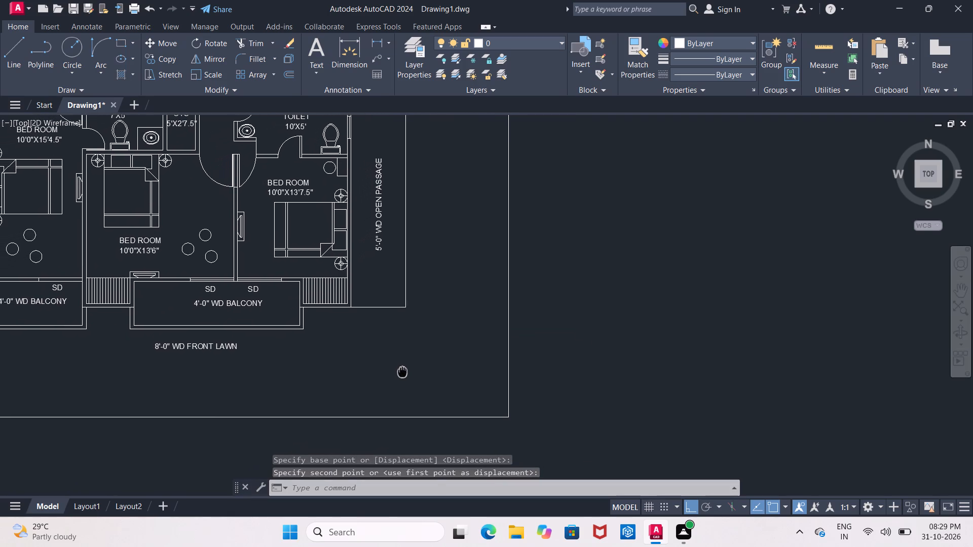
middle_drag(402, 371, 423, 368)
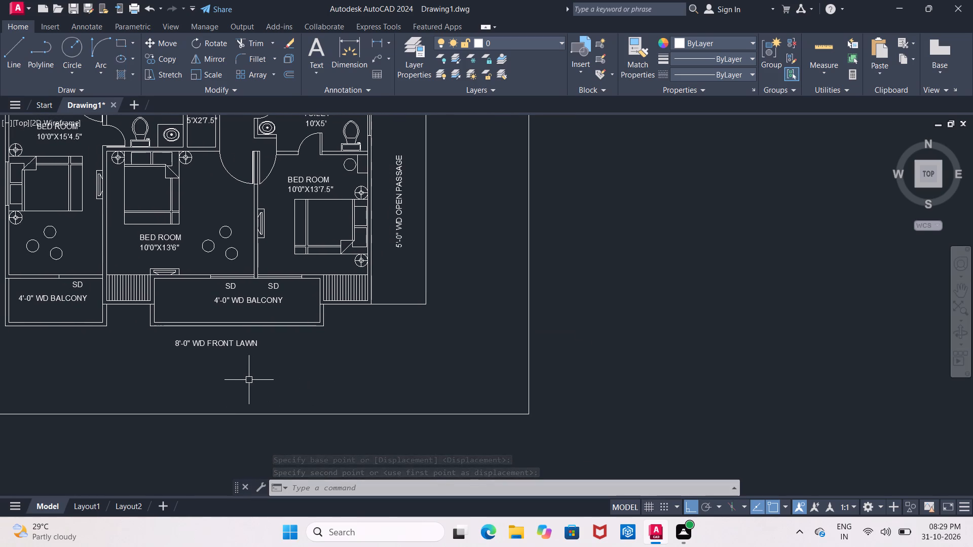
middle_drag(250, 386, 256, 416)
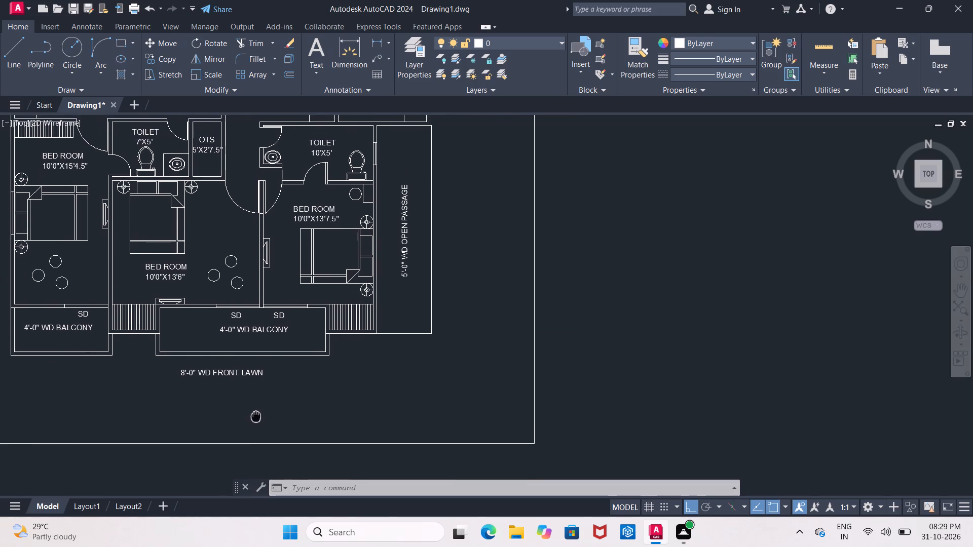
middle_drag(256, 416, 256, 419)
scroll(256, 419, down, 2)
middle_drag(266, 377, 268, 438)
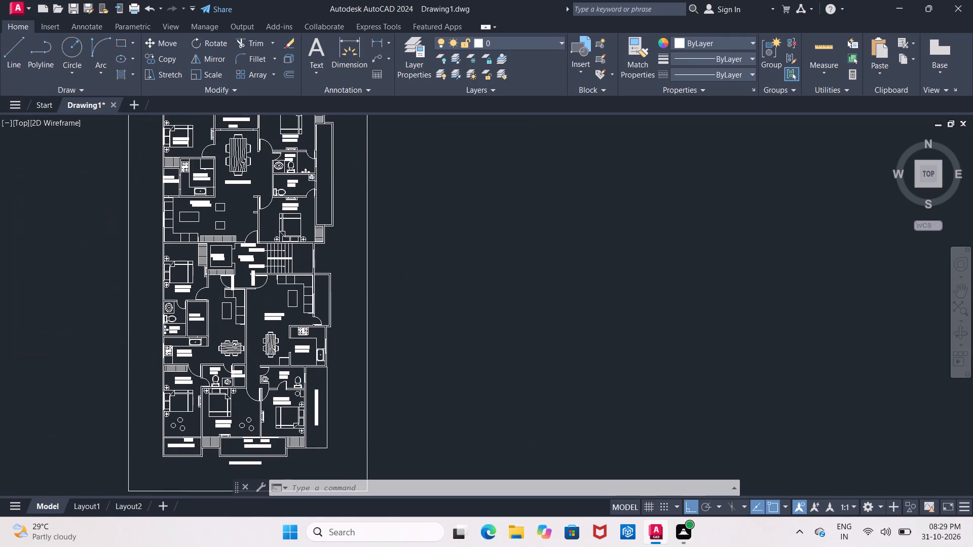
scroll(249, 429, up, 2)
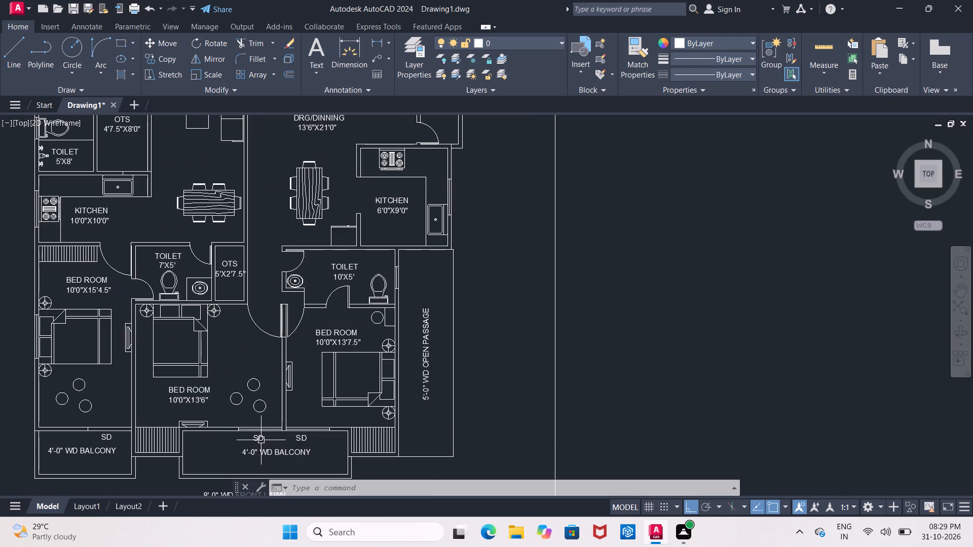
click(261, 440)
click(174, 65)
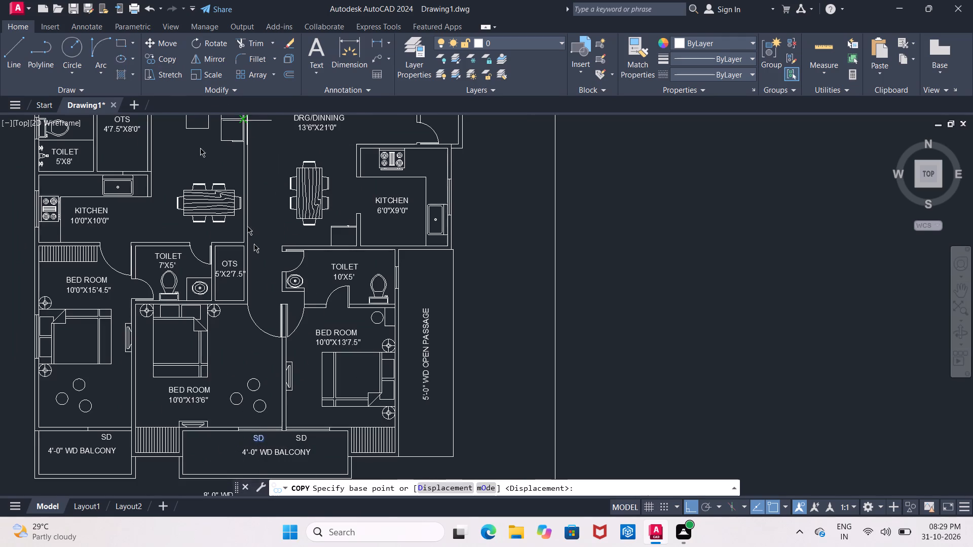
click(260, 439)
middle_drag(270, 359, 266, 473)
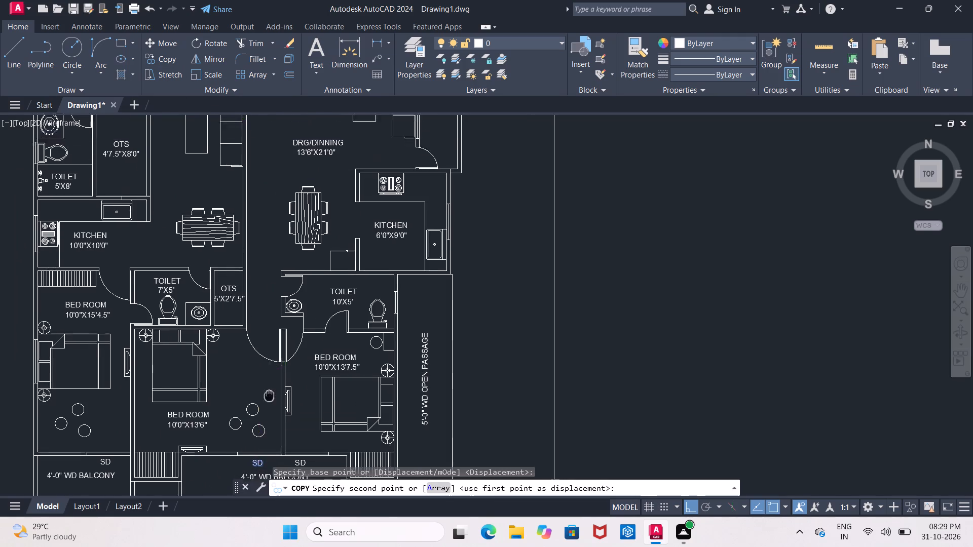
middle_drag(266, 473, 259, 530)
scroll(317, 408, down, 3)
scroll(359, 297, up, 1)
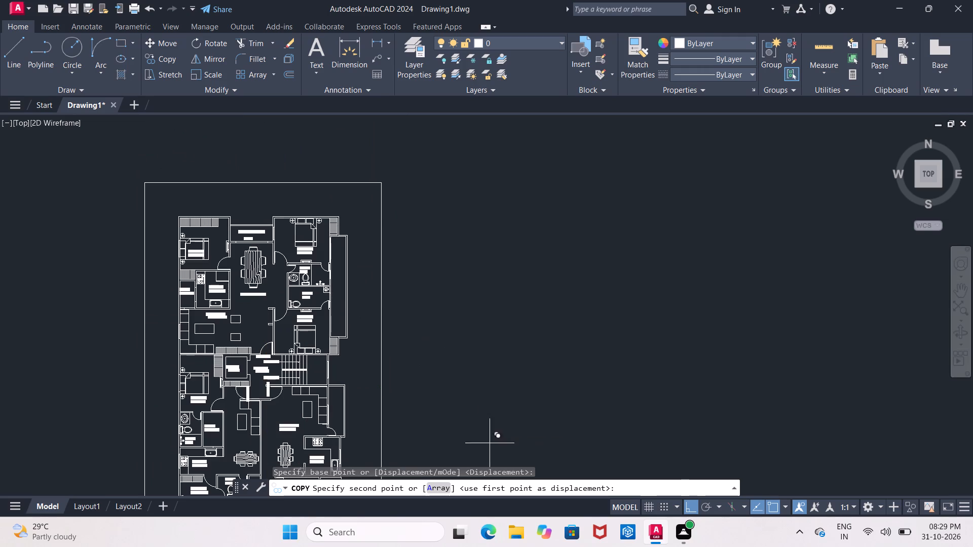
click(688, 506)
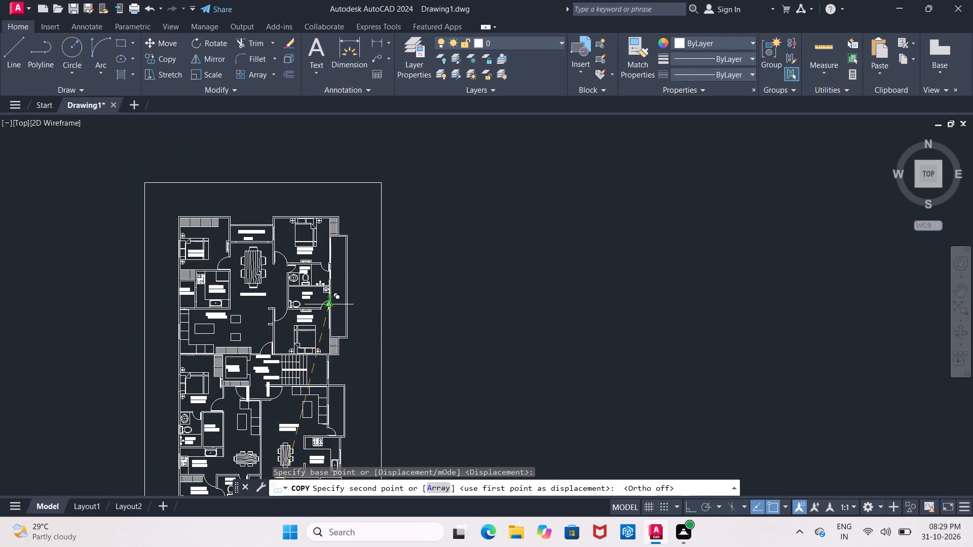
scroll(329, 306, up, 3)
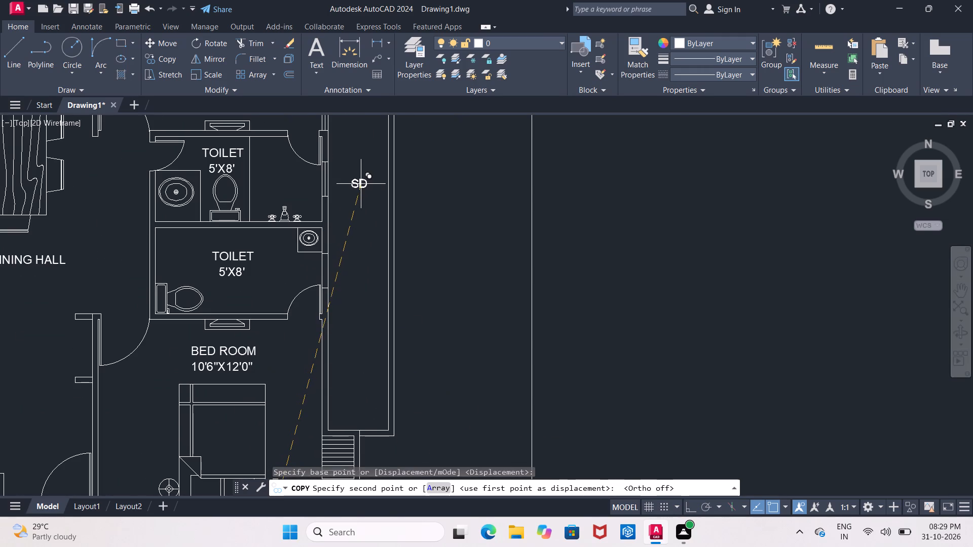
middle_drag(353, 203, 316, 408)
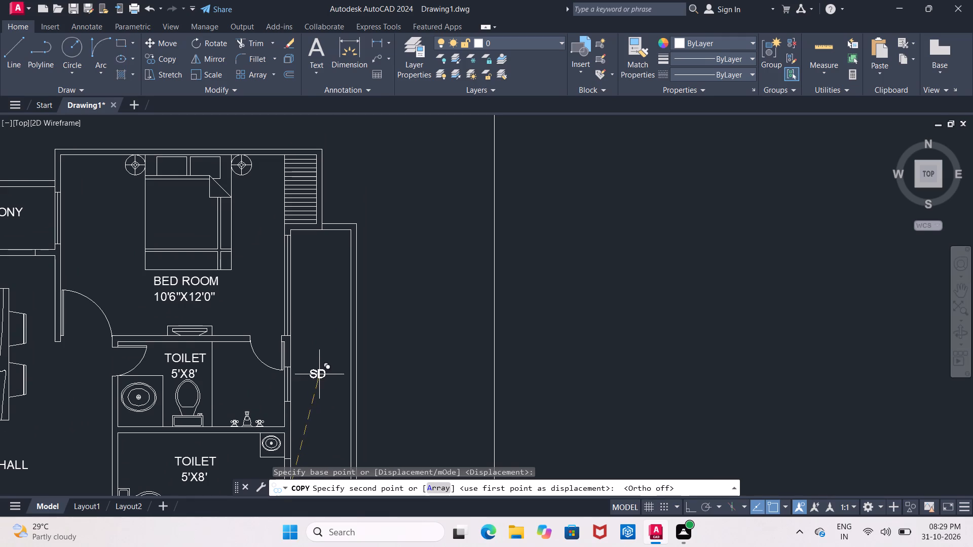
click(312, 285)
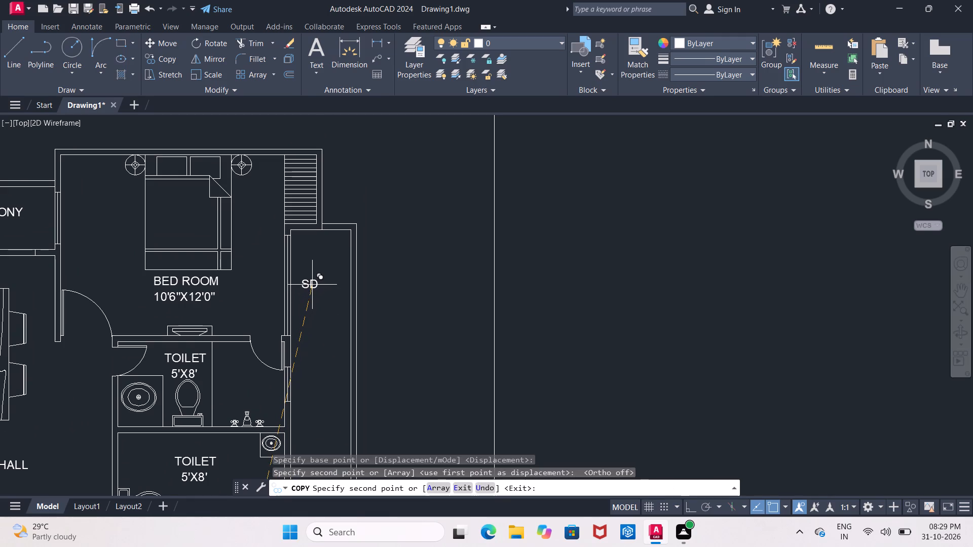
key(Escape)
Erase the vertical centre line in the wall opening between the upper 10'6"X12'0" bedroom and the long side balcony.
scroll(315, 302, up, 1)
click(271, 311)
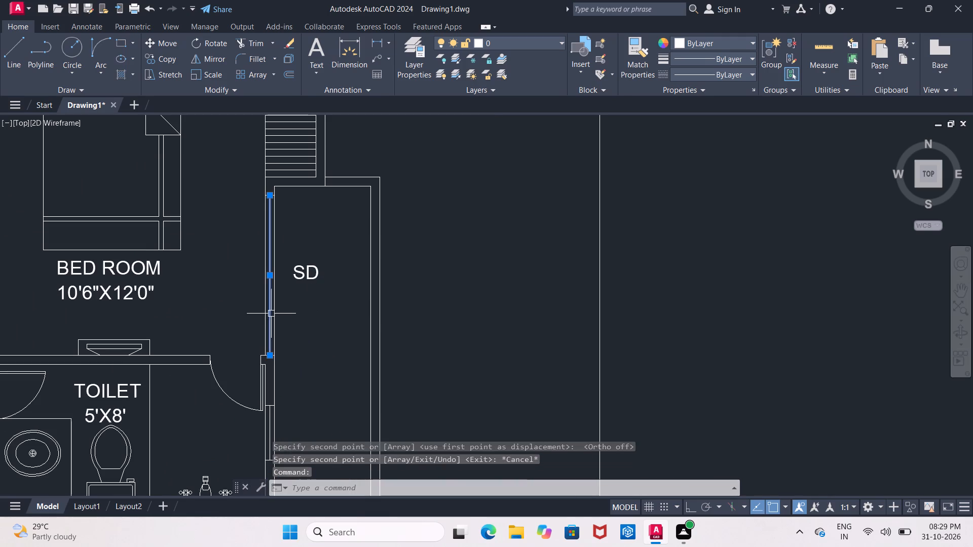
key(Delete)
Rotate the SD label in the long side balcony by 90° with Ortho on so it reads vertically.
click(306, 277)
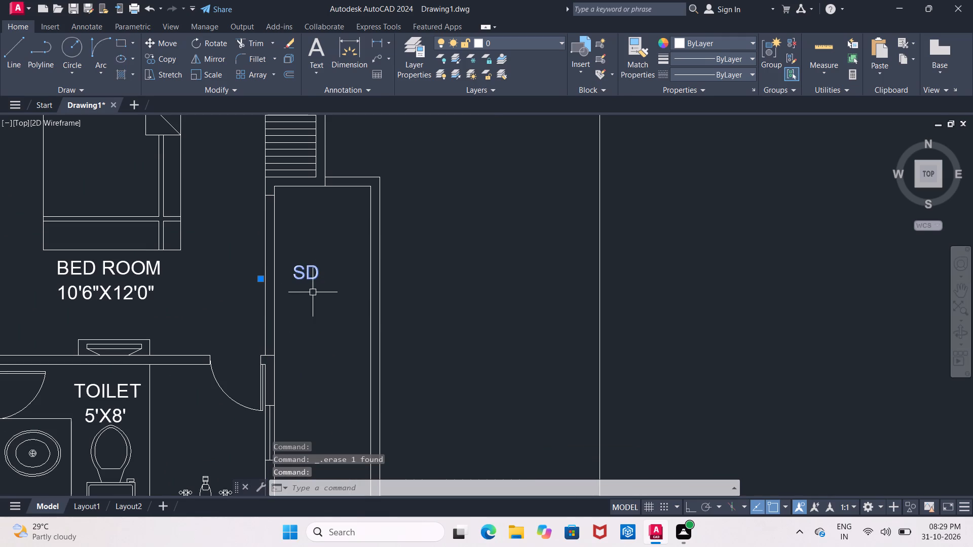
click(196, 41)
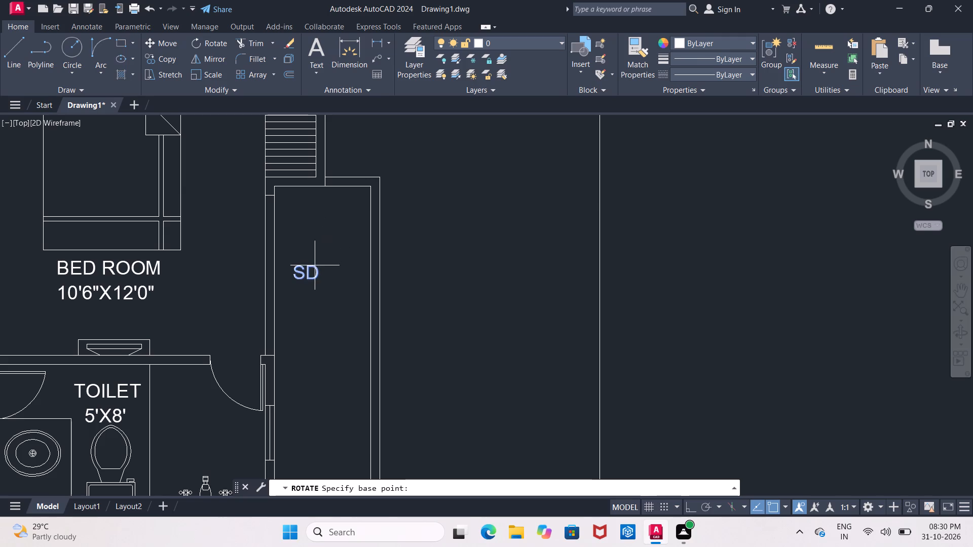
click(688, 504)
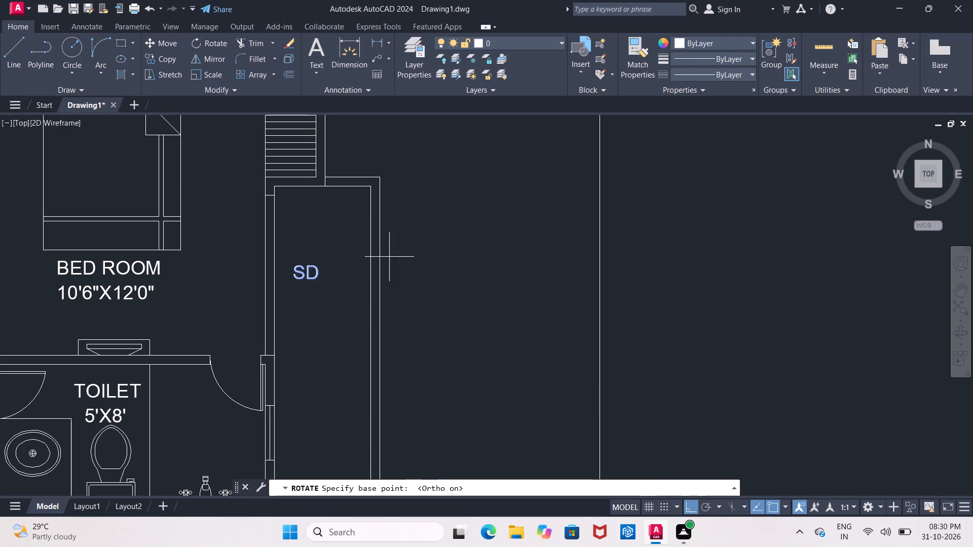
click(316, 270)
click(307, 244)
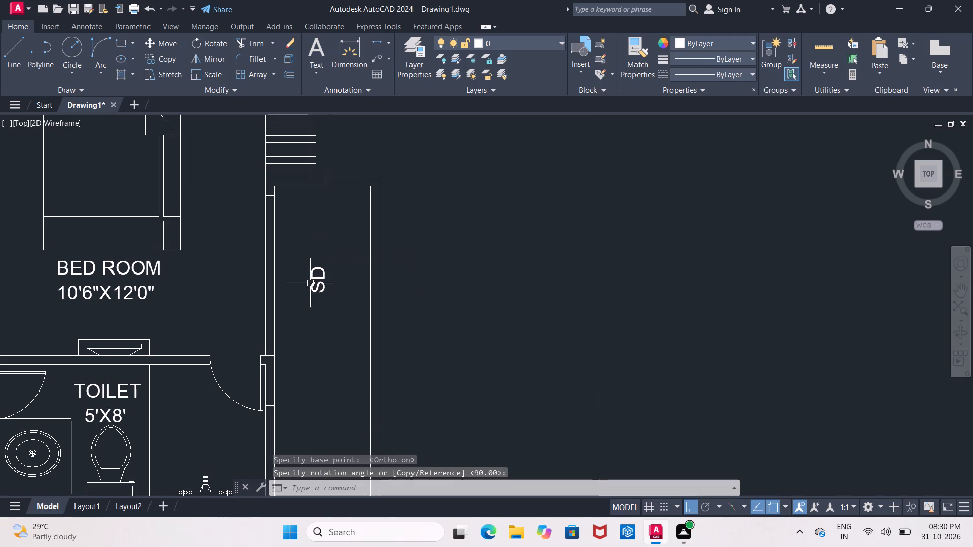
Move the vertical SD label straight across, close to the upper bedroom's wall opening in the side balcony.
click(293, 264)
click(352, 305)
click(167, 42)
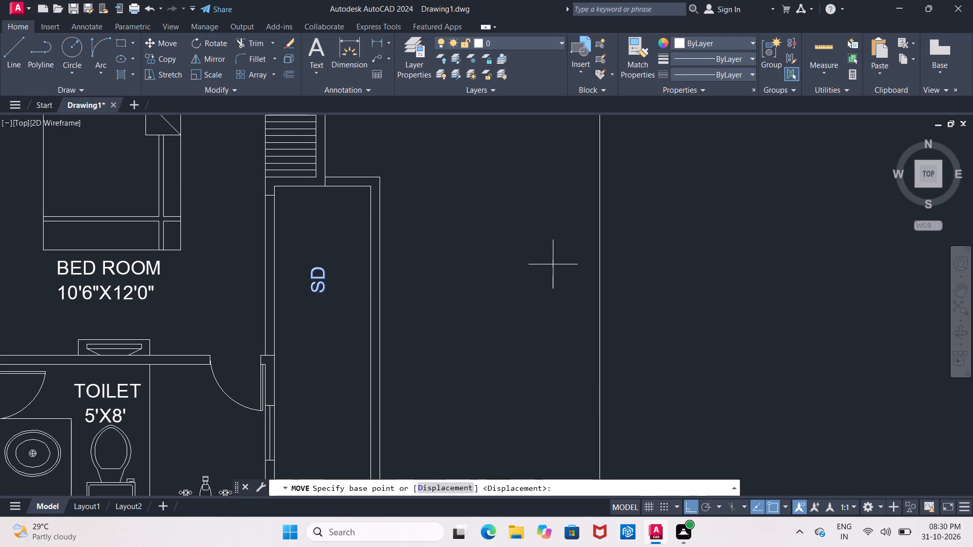
drag(551, 266, 546, 263)
click(521, 262)
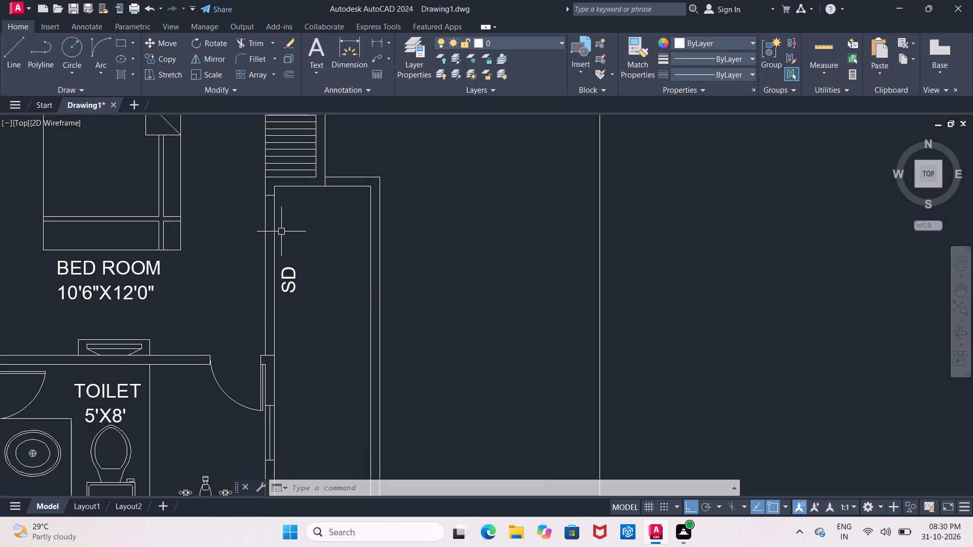
Check the long side balcony's clear width with a linear dimension between its inner edges, without placing the dimension.
scroll(282, 236, down, 1)
middle_drag(242, 224, 245, 236)
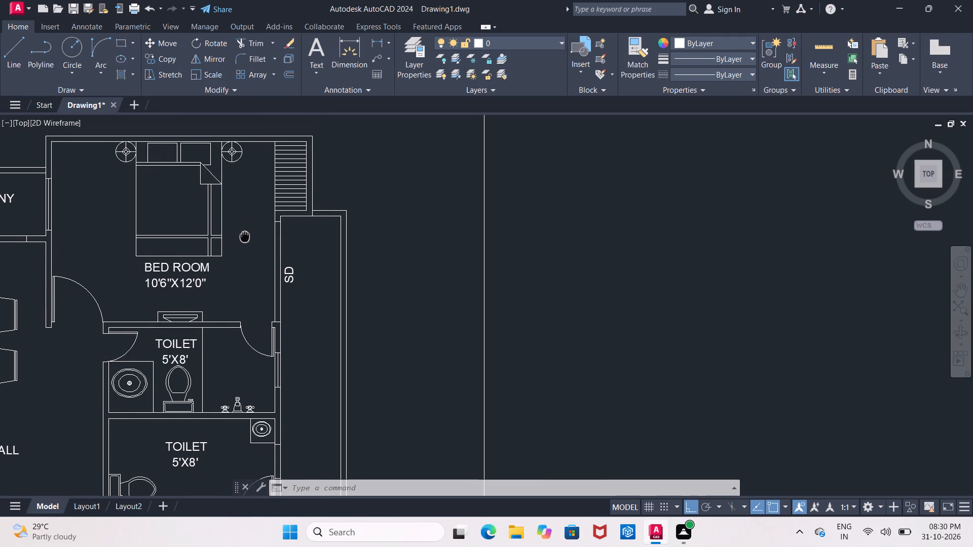
middle_drag(245, 236, 252, 251)
middle_drag(314, 341, 313, 337)
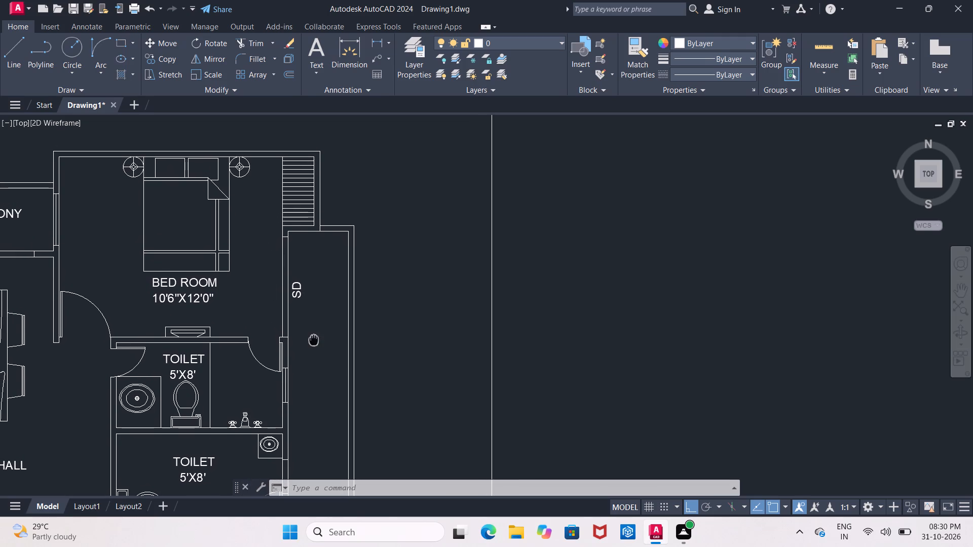
middle_drag(313, 337, 303, 289)
key(Escape)
key(o)
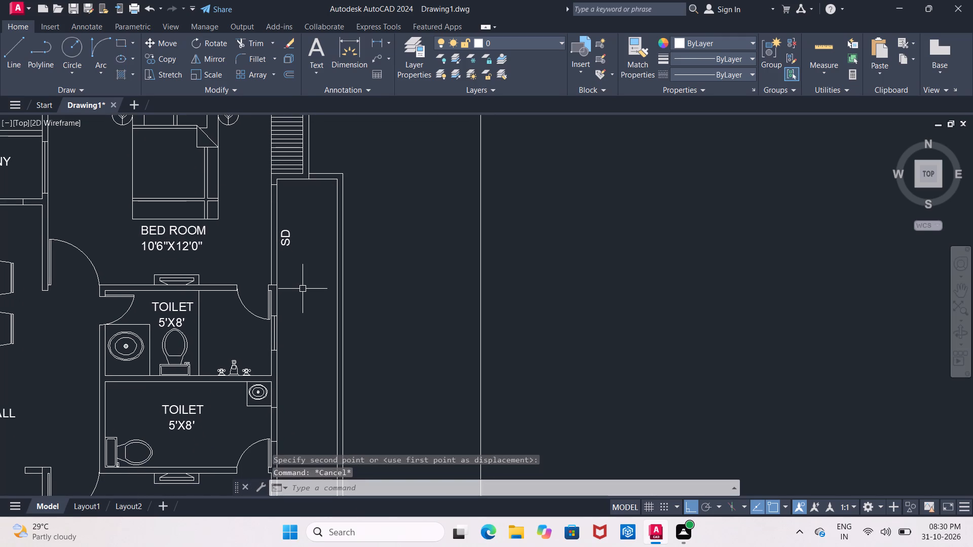
key(Escape)
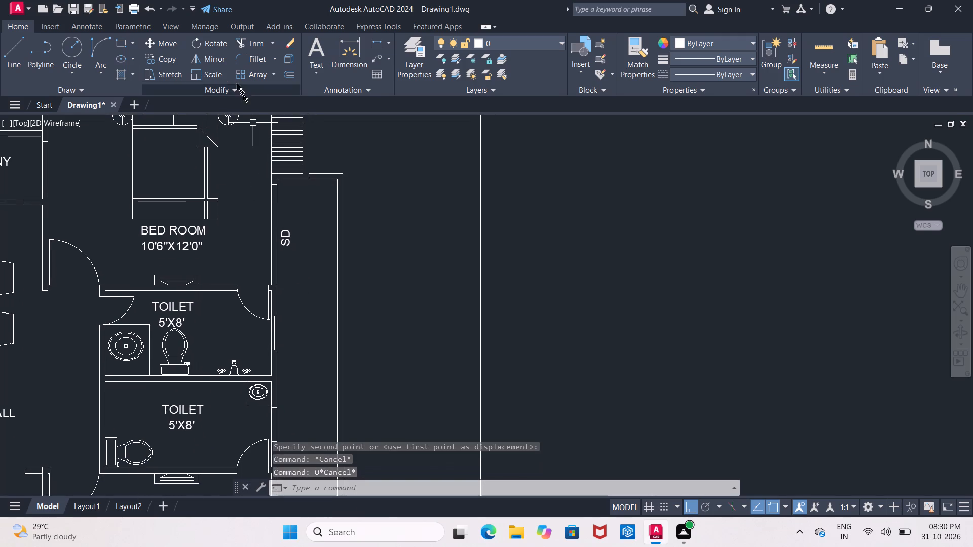
click(378, 44)
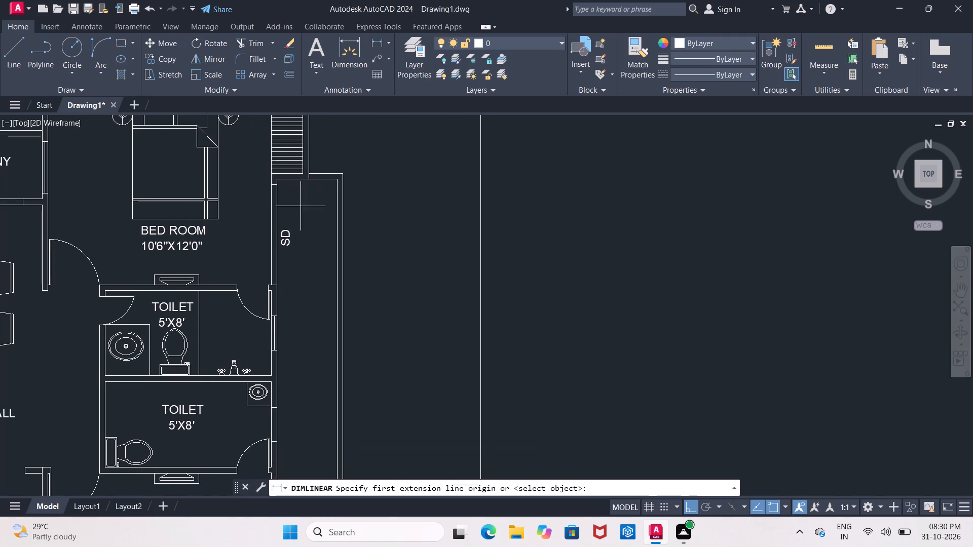
click(277, 182)
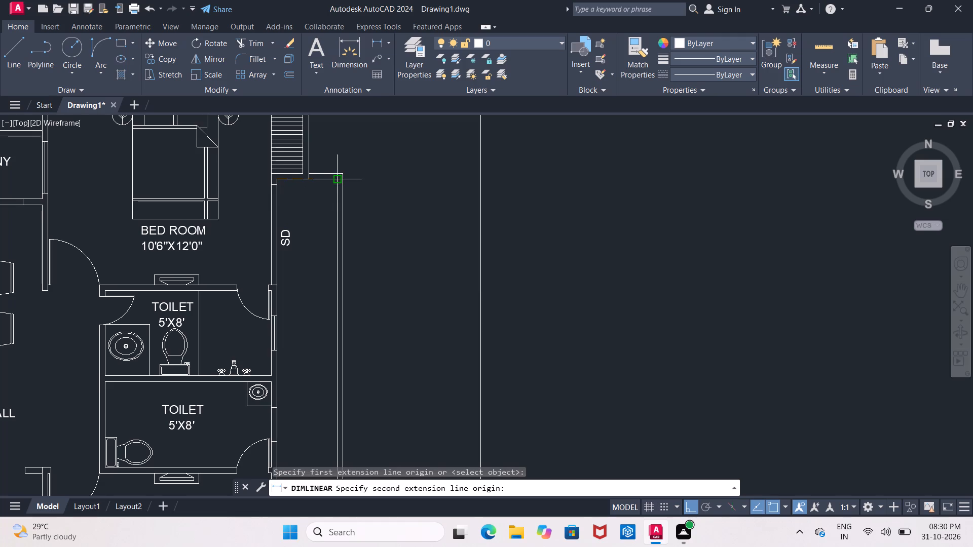
click(335, 180)
key(Escape)
Copy the 4'-0" WD BALCONY label to the empty area outside the plot line beside the side balcony, with Ortho off.
middle_drag(116, 212, 218, 324)
click(66, 274)
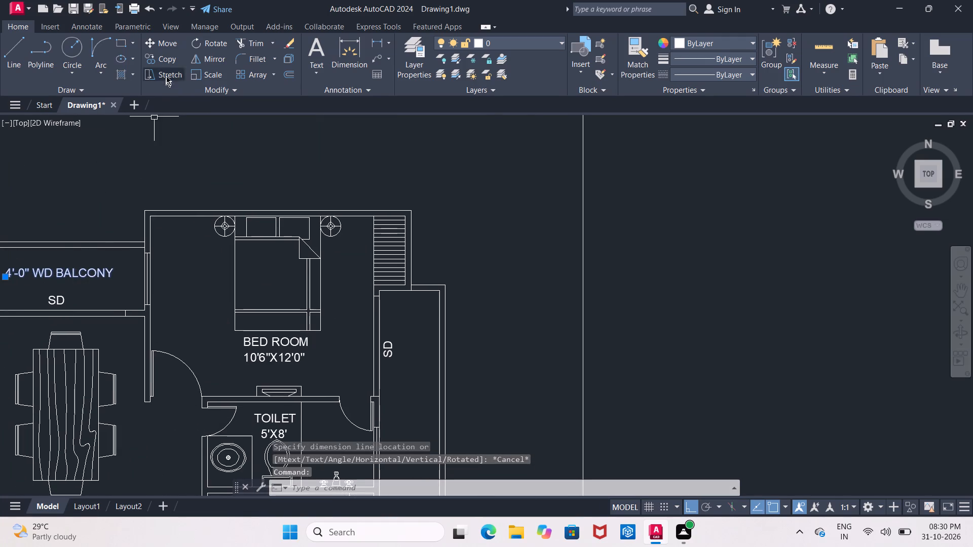
click(163, 65)
click(59, 277)
middle_drag(318, 338, 224, 224)
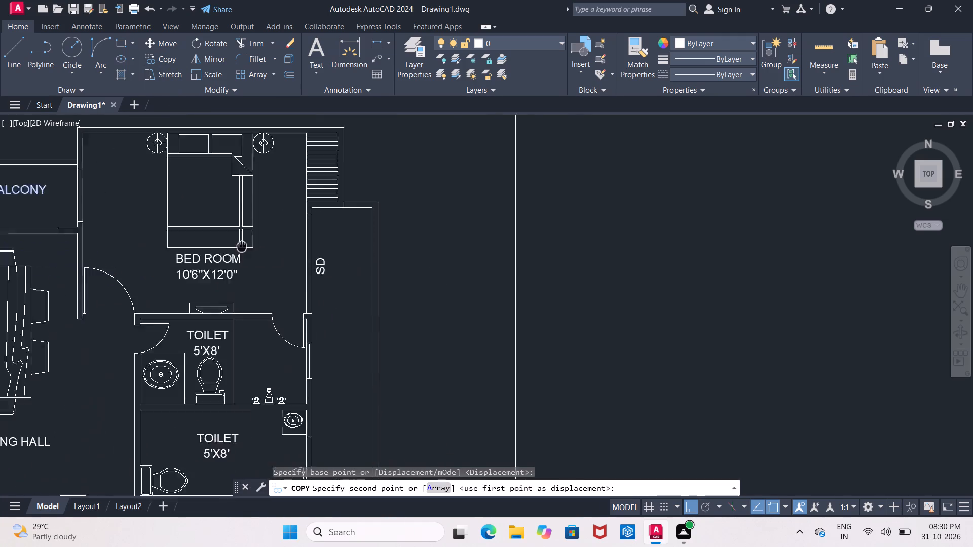
middle_drag(224, 224, 202, 191)
click(691, 509)
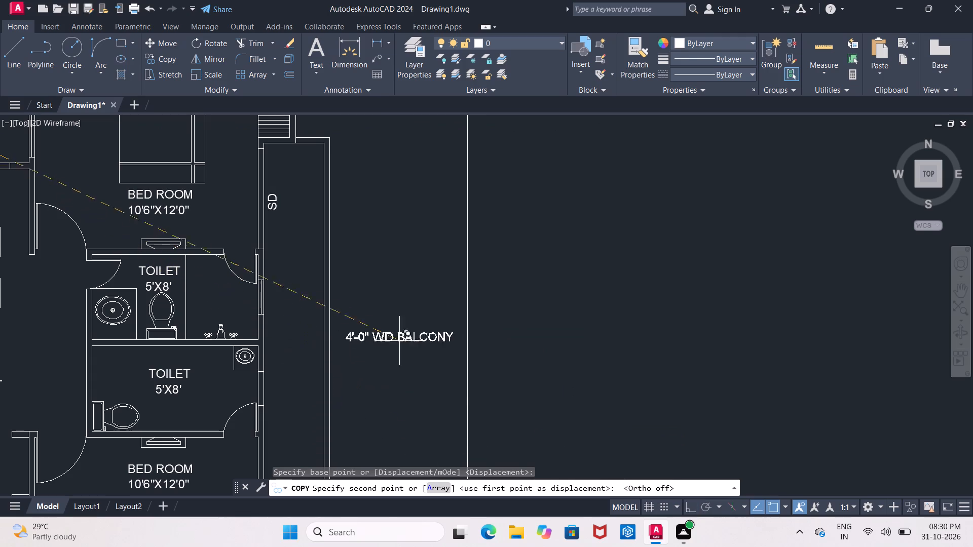
click(537, 315)
key(Escape)
Edit the copied balcony label to read 3'6" WD BALCONY.
scroll(539, 326, up, 1)
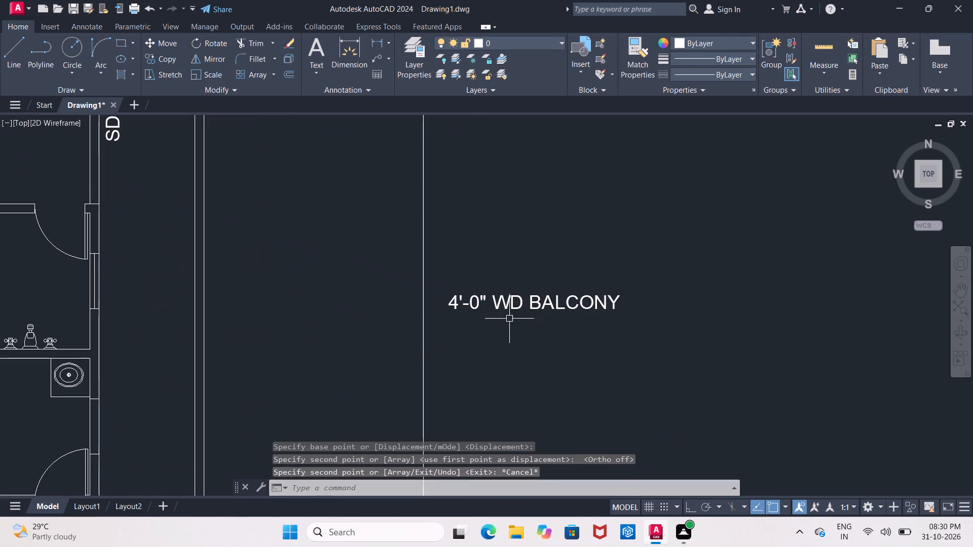
click(506, 308)
right_click(507, 307)
click(529, 219)
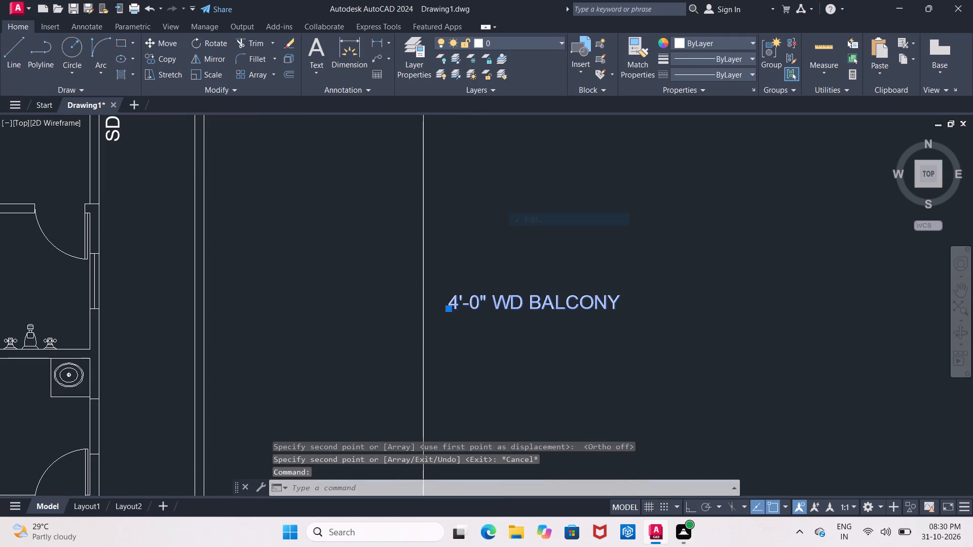
click(477, 301)
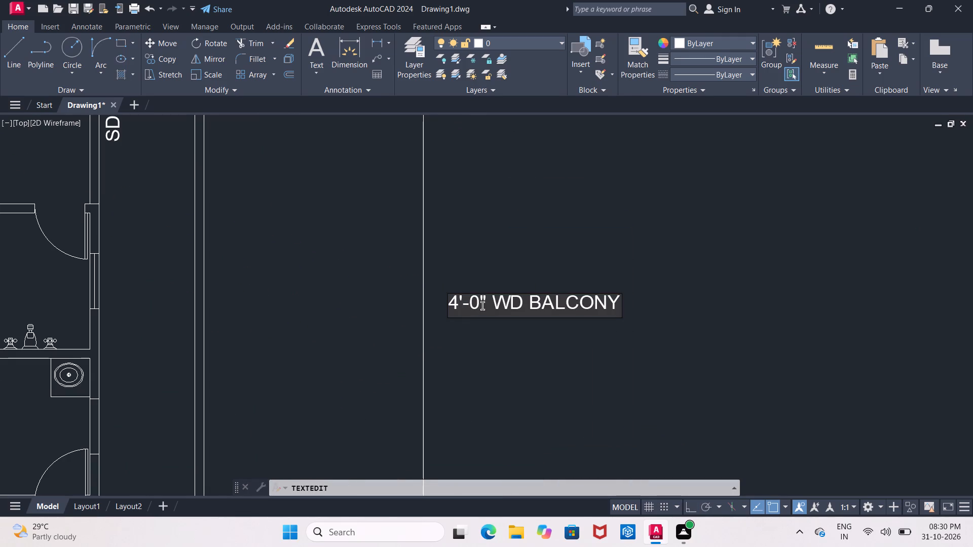
key(Right)
key(BackSpace)
key(BackSpace)
key(BackSpace)
key(BackSpace)
key(BackSpace)
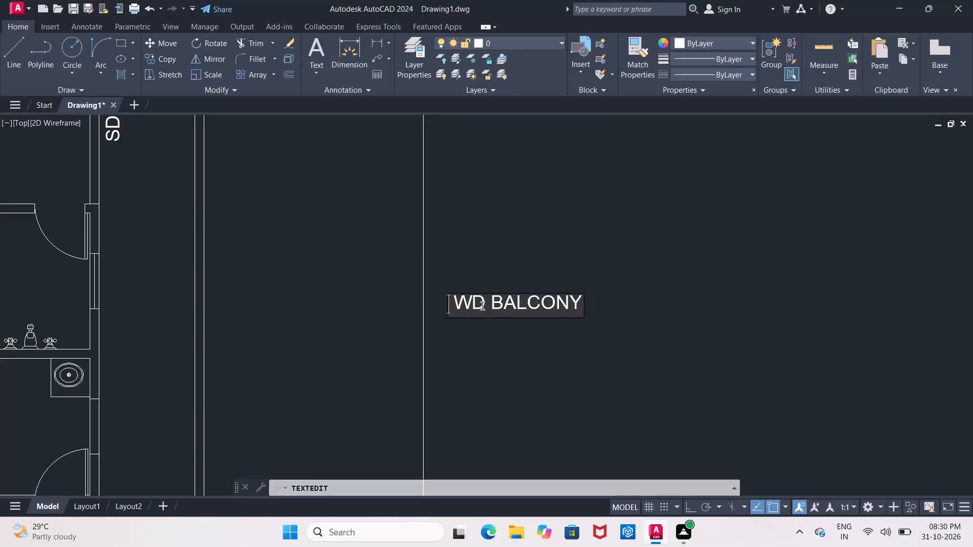
text(3')
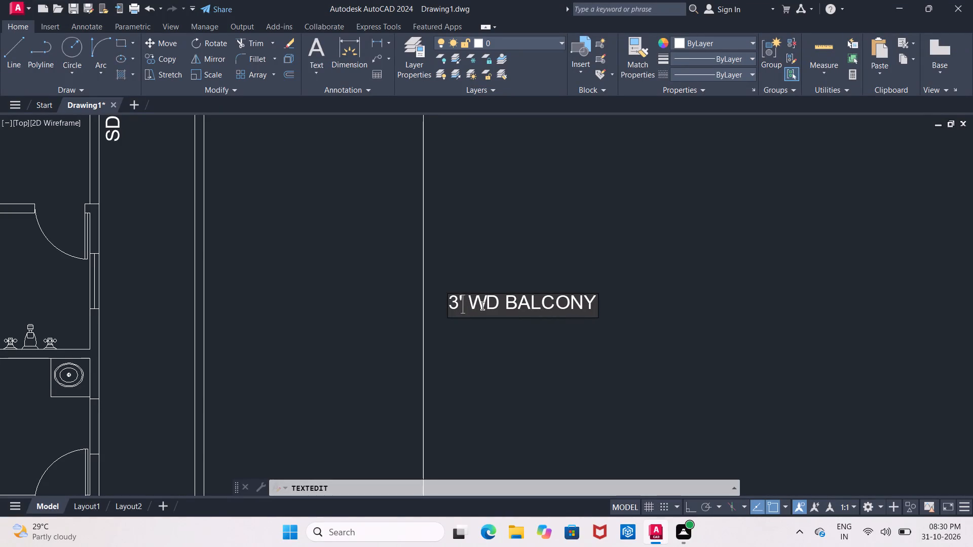
key(6)
key(shift+quotedbl)
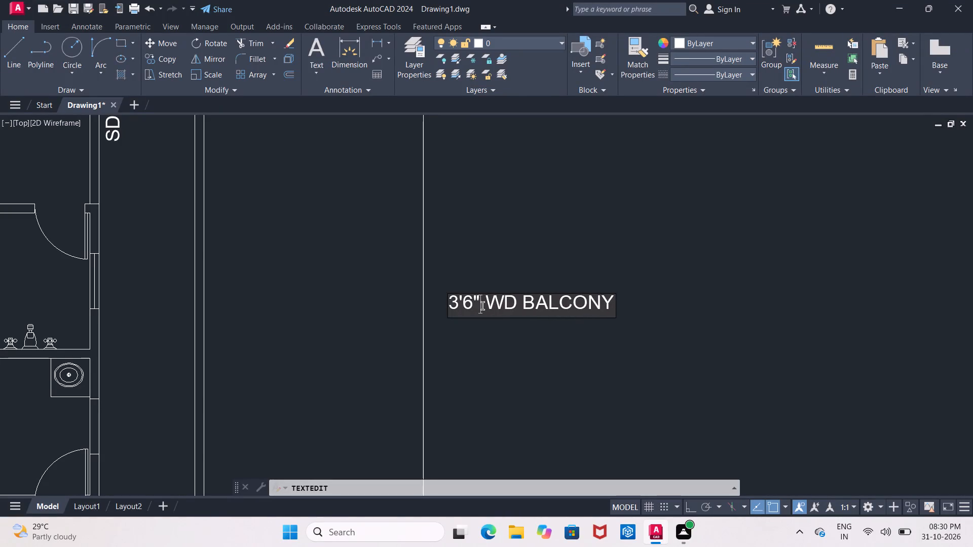
click(478, 334)
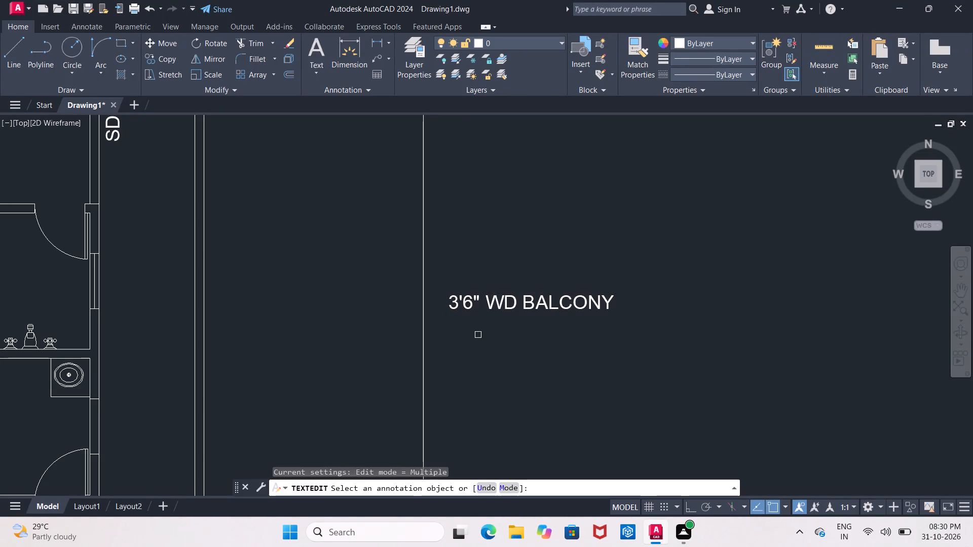
key(Escape)
Rotate the 3'6" WD BALCONY label by 90° with Ortho on so it reads vertically.
drag(442, 289, 454, 308)
click(610, 319)
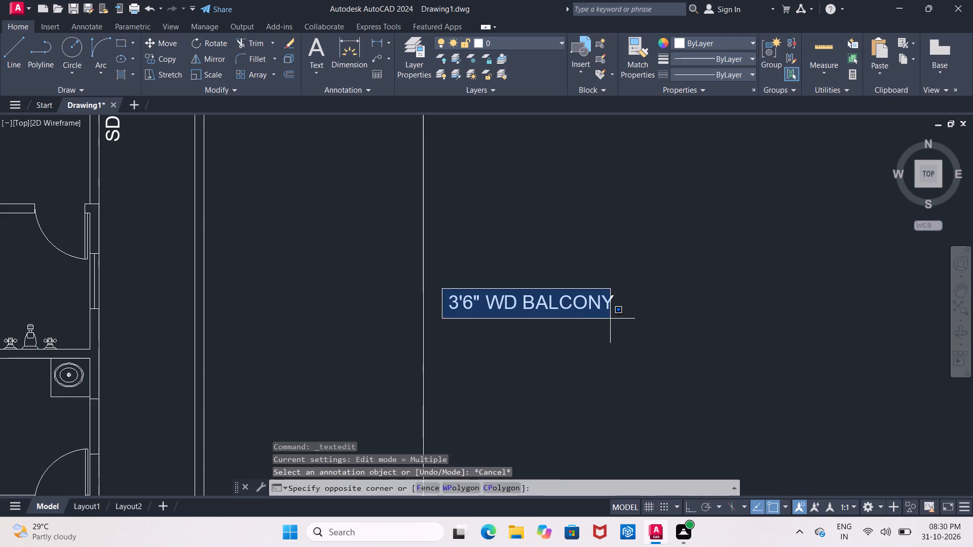
click(517, 307)
click(207, 43)
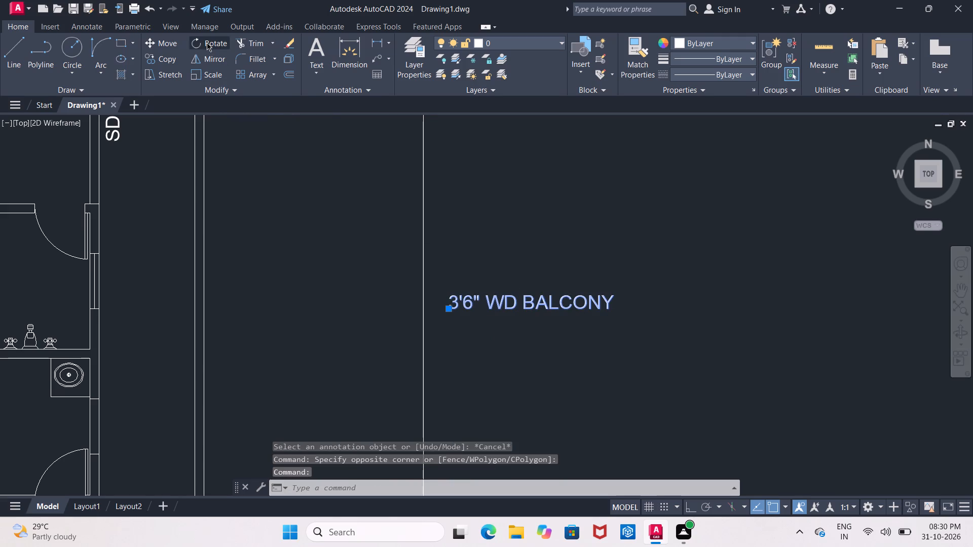
click(607, 298)
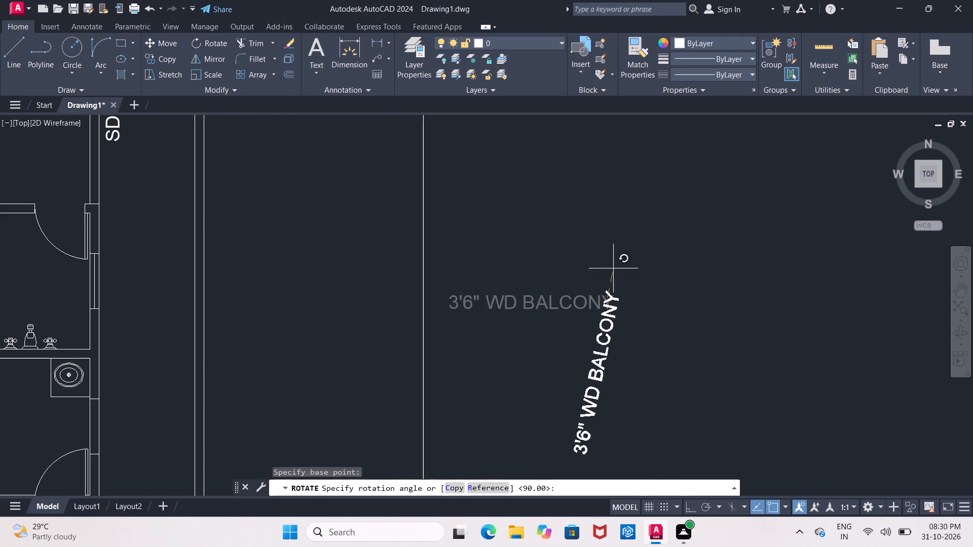
click(691, 504)
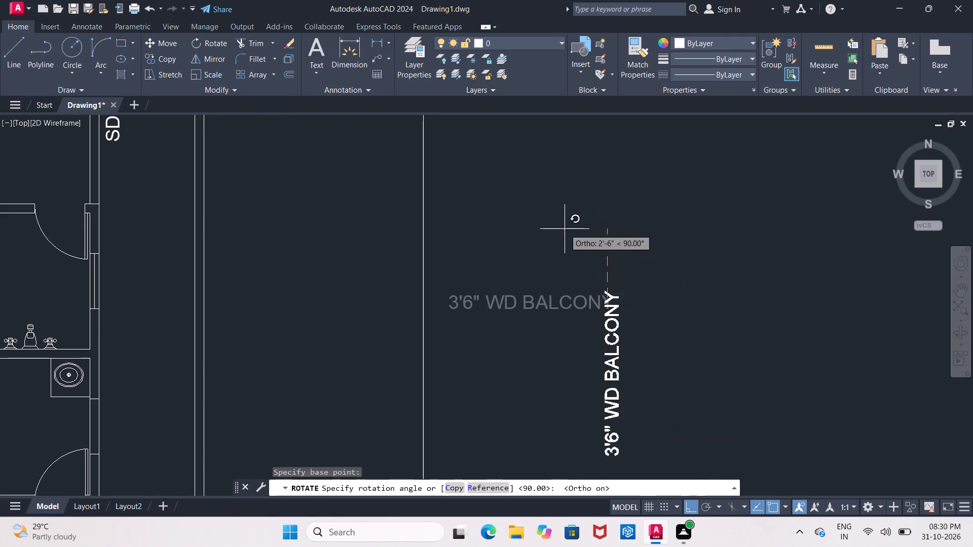
click(565, 228)
Move the vertical 3'6" WD BALCONY label into the middle of the long side balcony beside the toilets, with Ortho off.
scroll(587, 305, down, 1)
middle_drag(575, 281, 530, 215)
drag(523, 206, 528, 213)
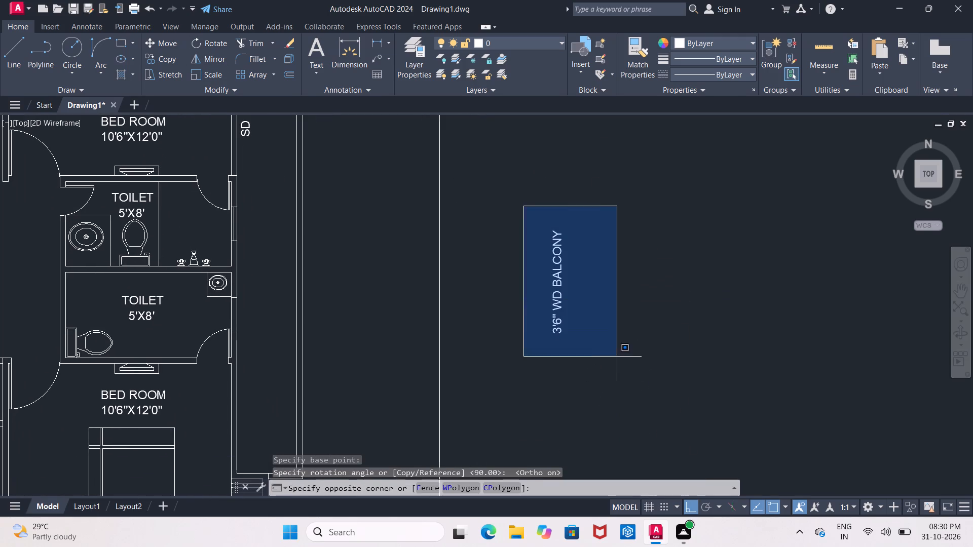
click(617, 355)
click(164, 46)
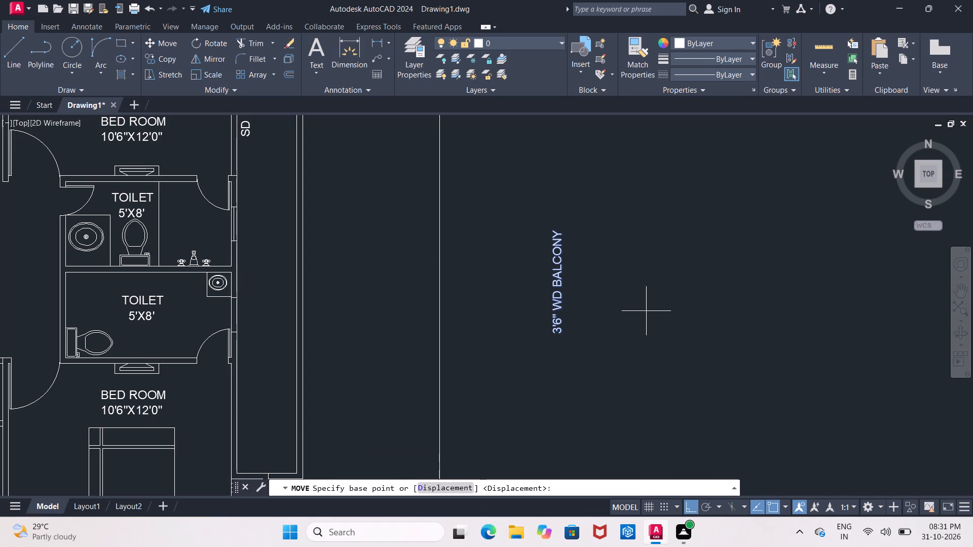
drag(653, 316, 651, 310)
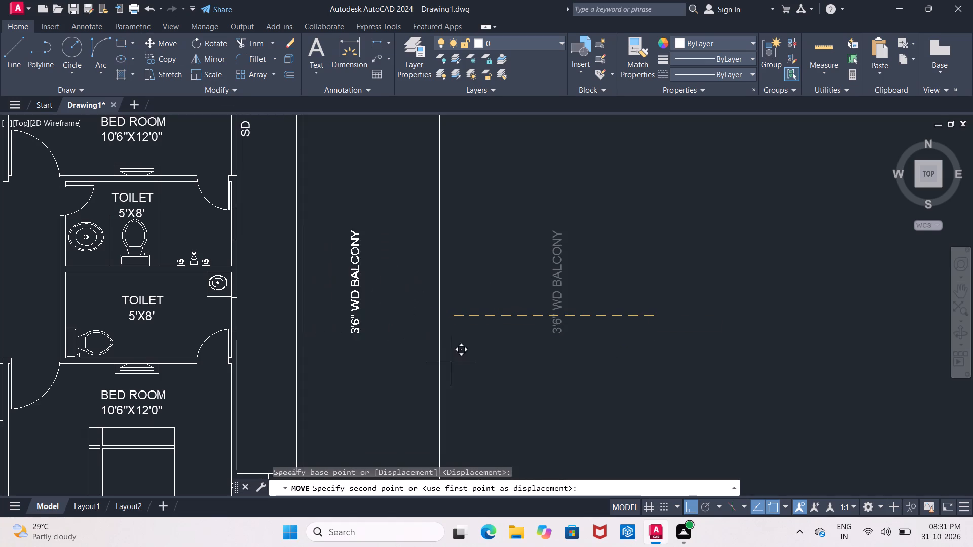
click(687, 504)
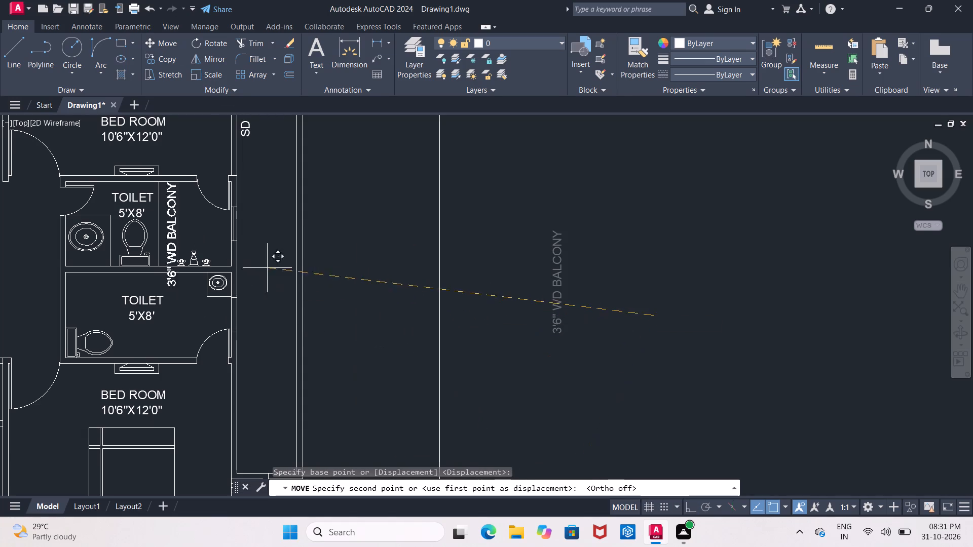
scroll(342, 286, down, 1)
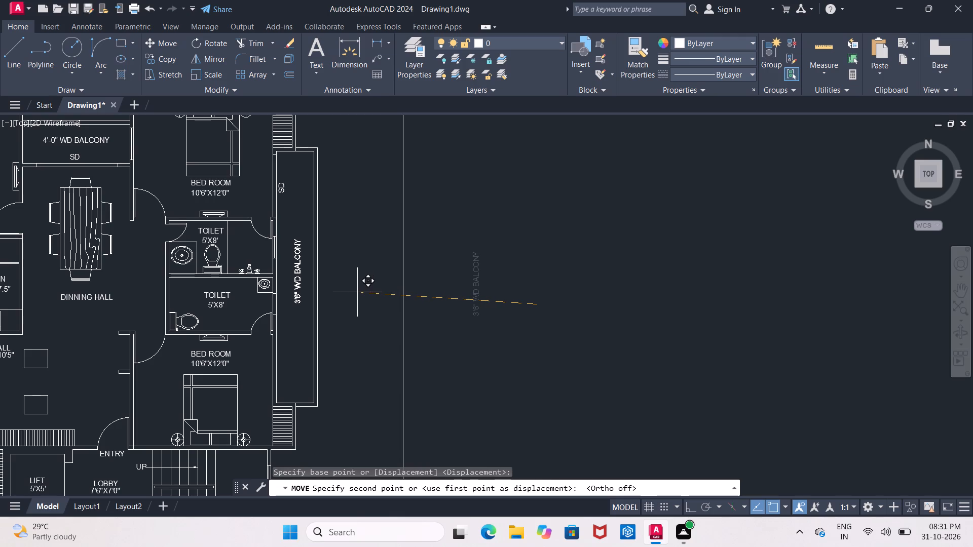
click(357, 292)
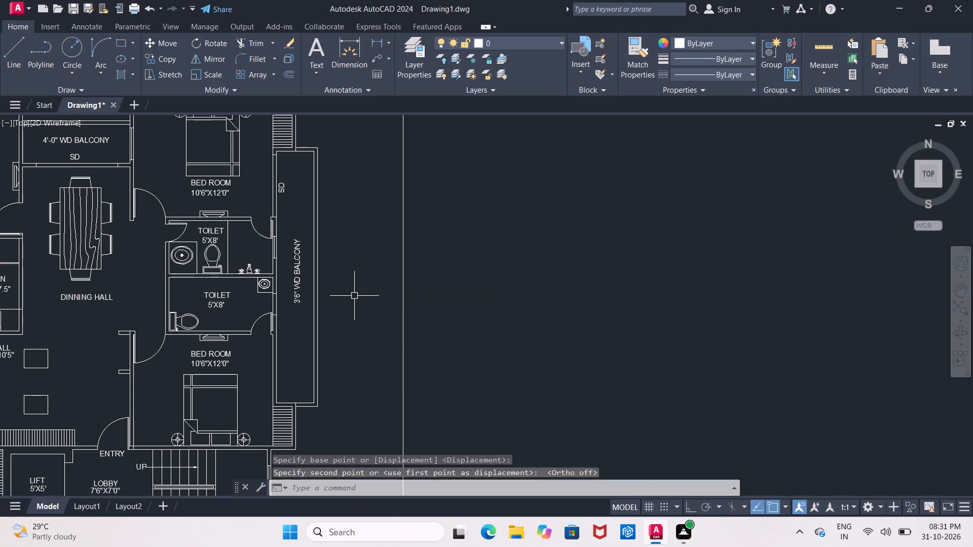
Copy the vertical 3'6" WD BALCONY label straight down into the balcony beside the DRG/DINNING room, with Ortho on.
middle_drag(354, 296, 383, 267)
scroll(383, 267, down, 2)
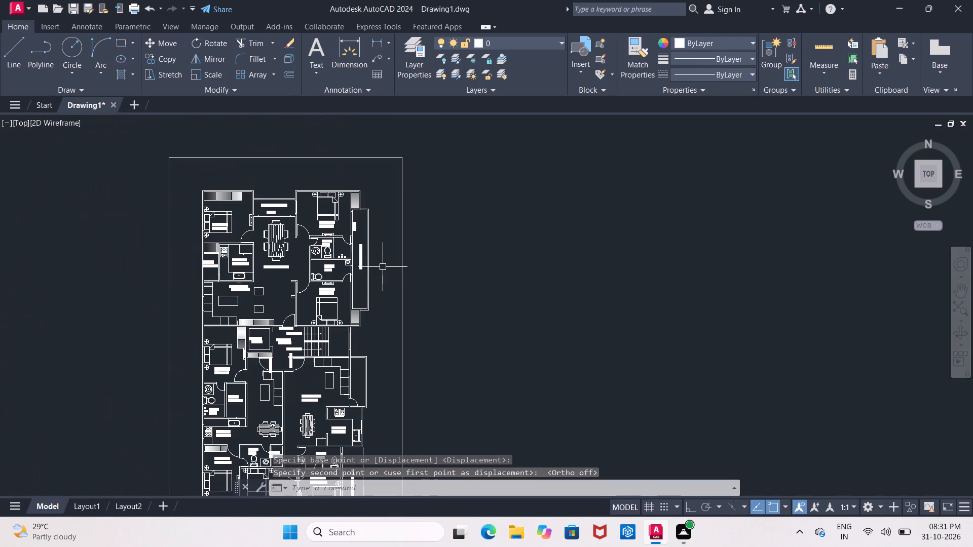
middle_drag(379, 307, 363, 271)
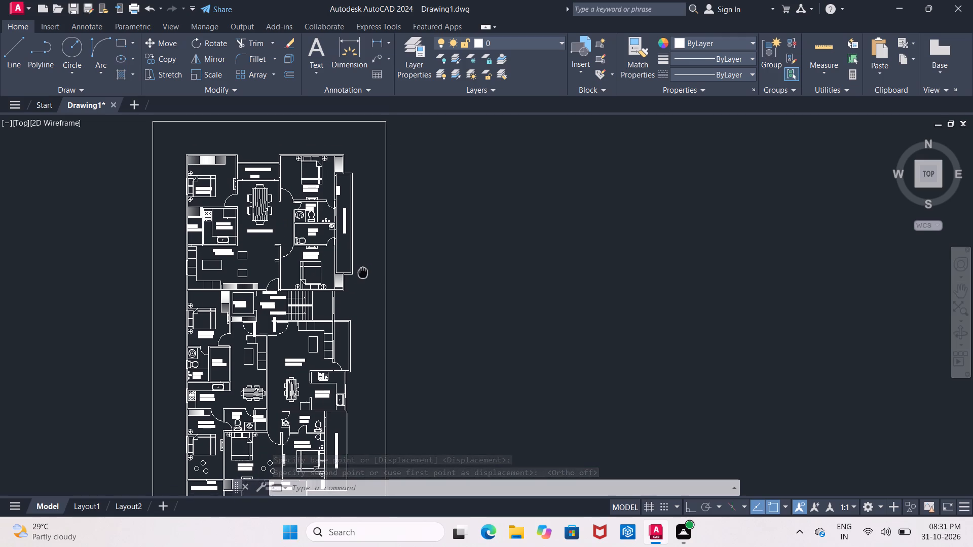
middle_drag(363, 271, 291, 348)
click(272, 303)
click(174, 57)
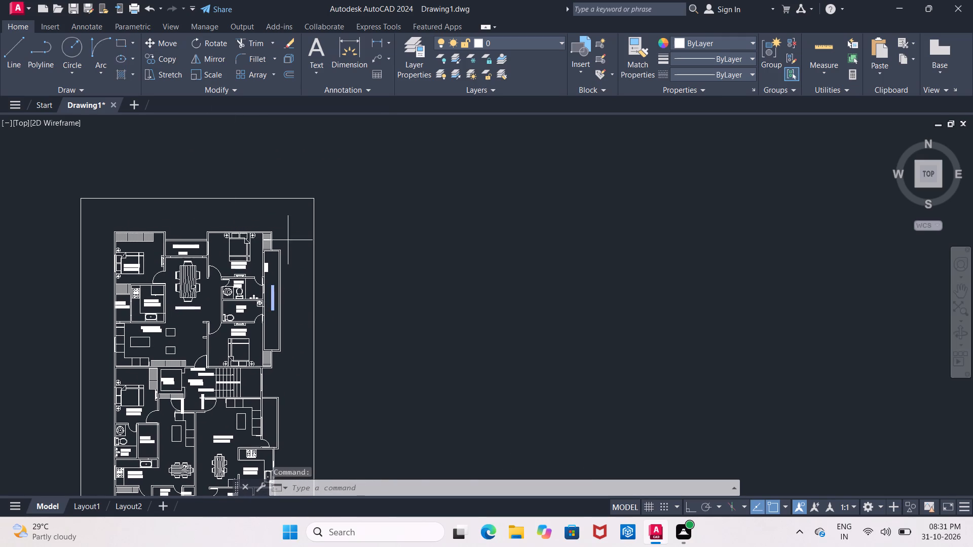
middle_drag(428, 397, 426, 318)
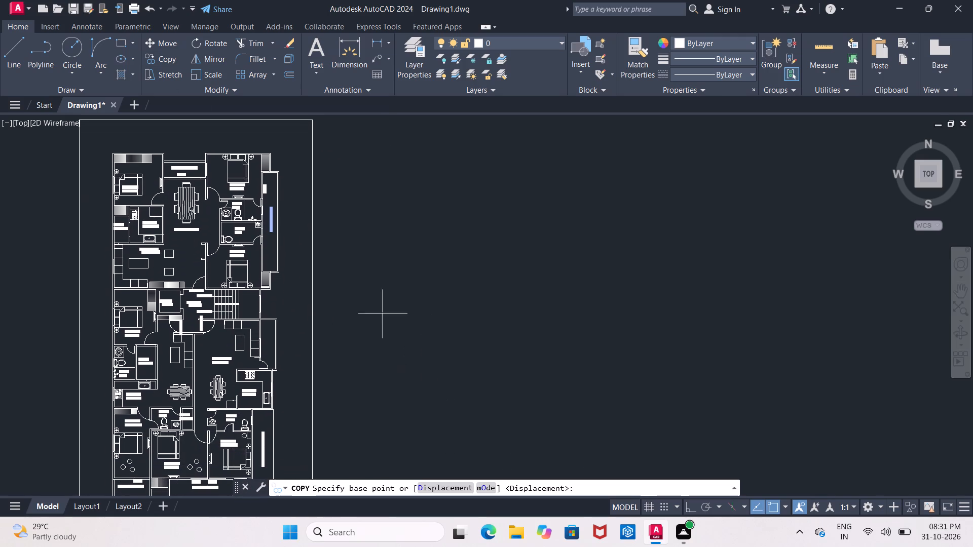
click(273, 221)
scroll(273, 332, up, 3)
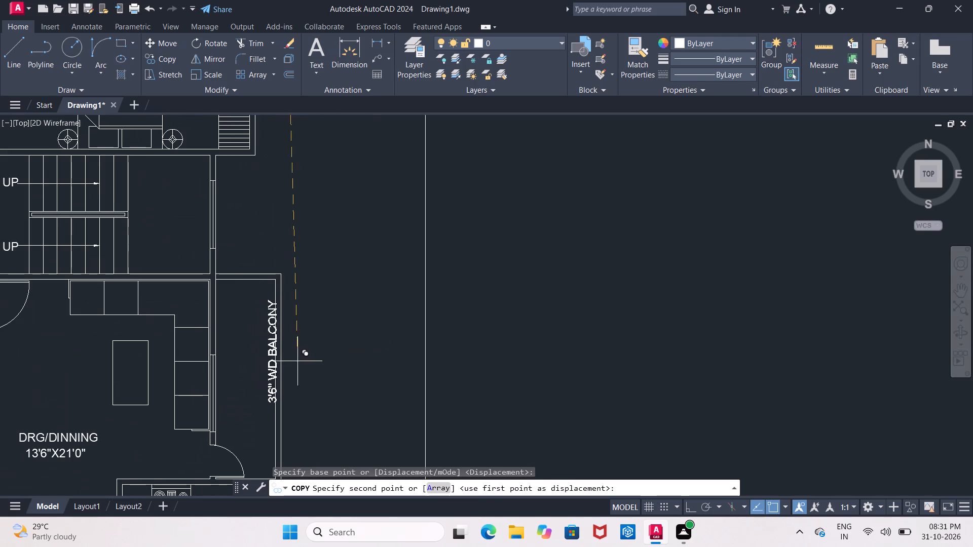
click(689, 507)
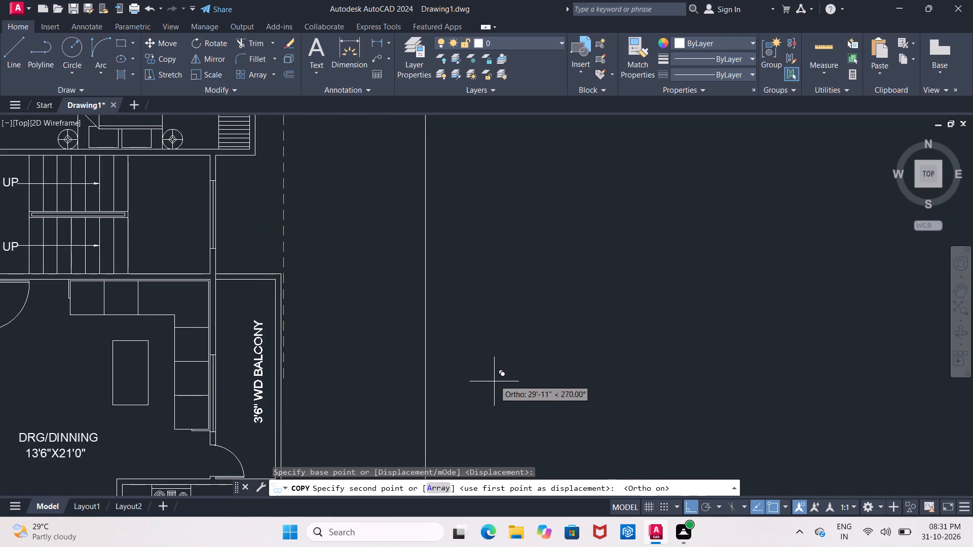
click(493, 377)
key(Escape)
scroll(485, 376, down, 2)
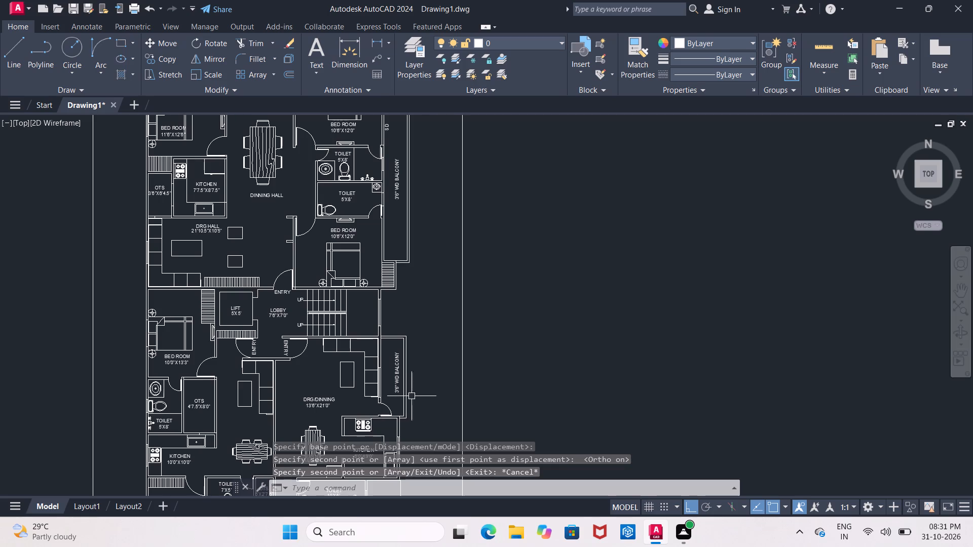
Measure the clear width of the balcony beside the DRG/DINNING room with a trial linear dimension.
scroll(387, 394, up, 2)
middle_drag(403, 318, 266, 386)
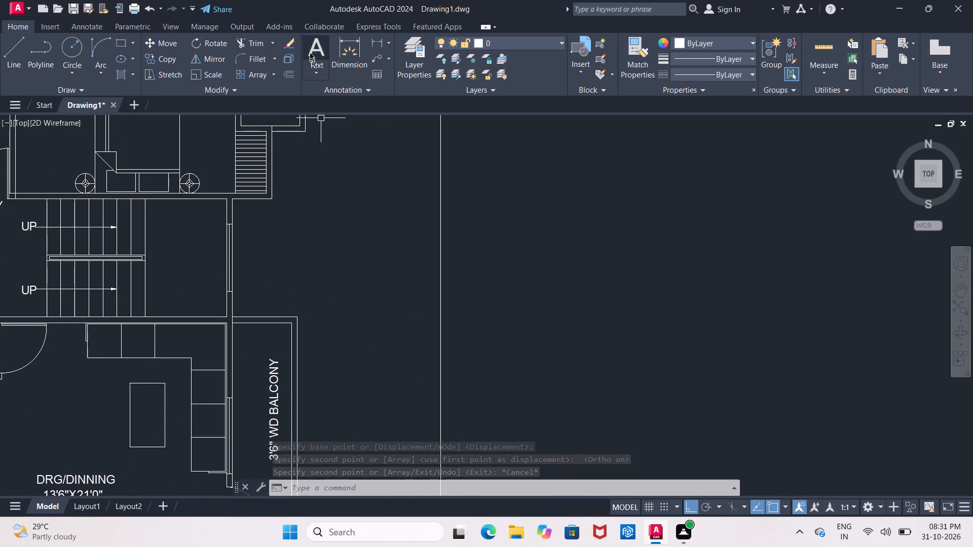
click(372, 43)
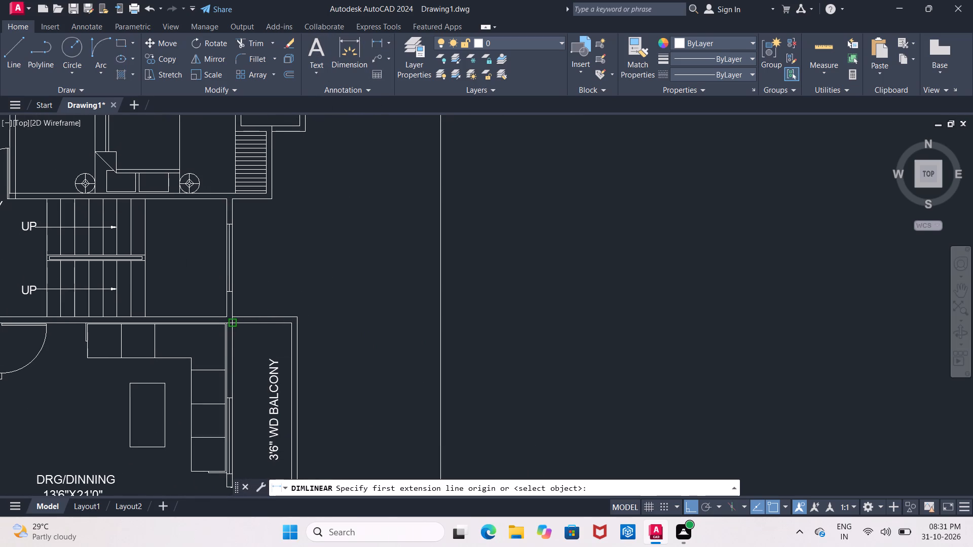
click(234, 325)
click(292, 325)
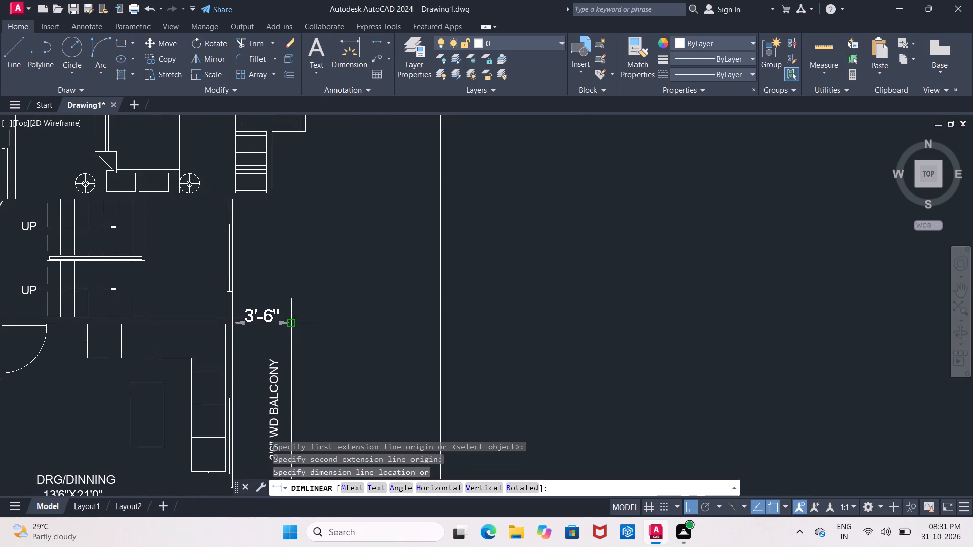
key(Escape)
Open the bed block of the 11'6"X12'6" bedroom in the Block Editor.
scroll(292, 324, down, 3)
middle_drag(356, 327, 357, 284)
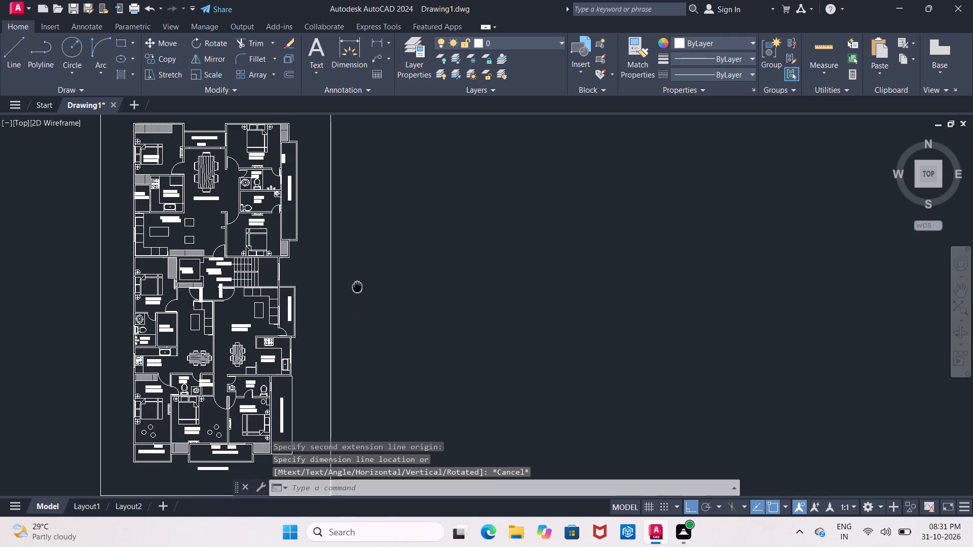
middle_drag(357, 284, 356, 274)
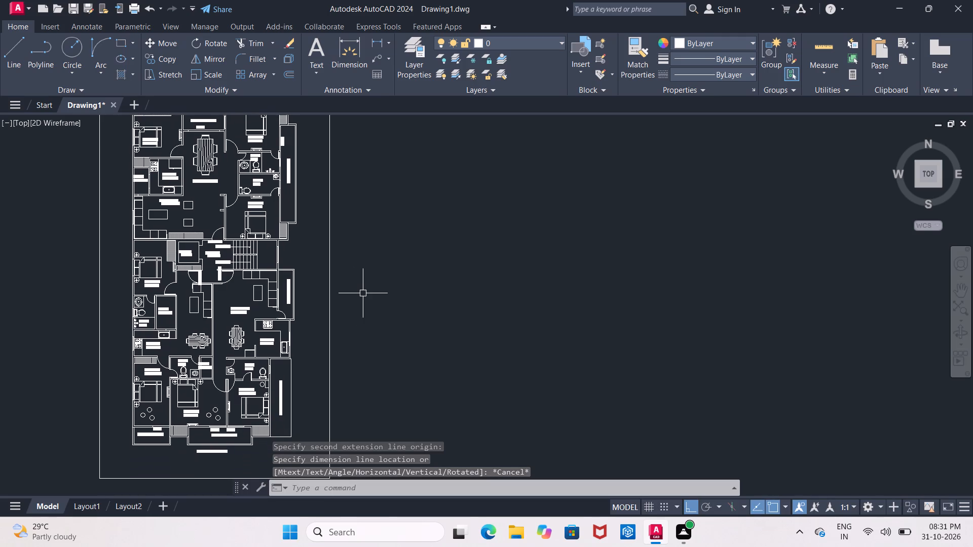
middle_drag(363, 293, 381, 359)
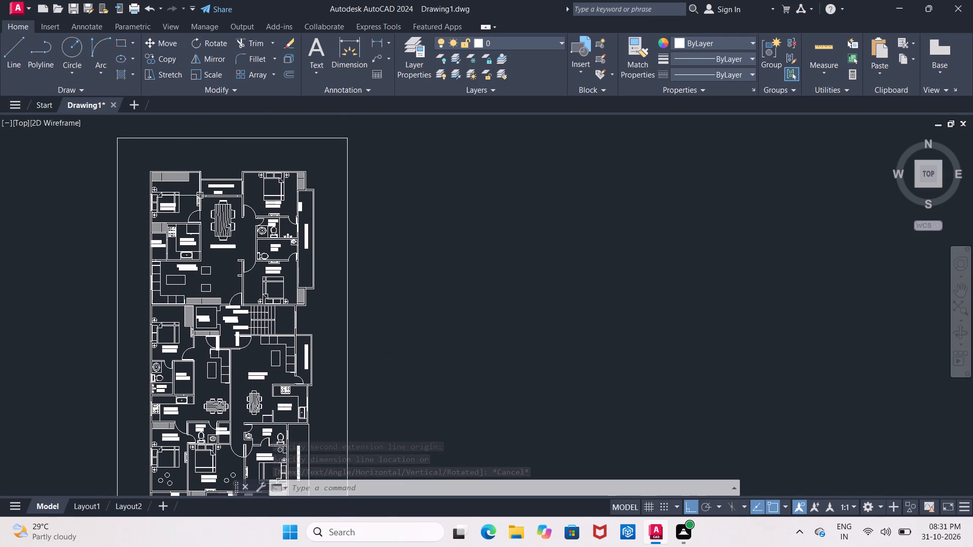
scroll(173, 196, up, 3)
click(164, 194)
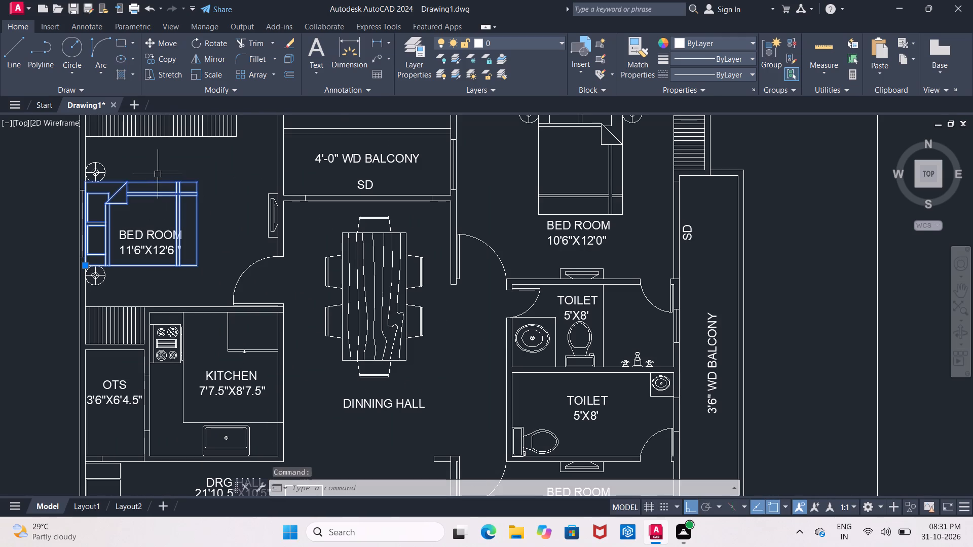
right_click(158, 163)
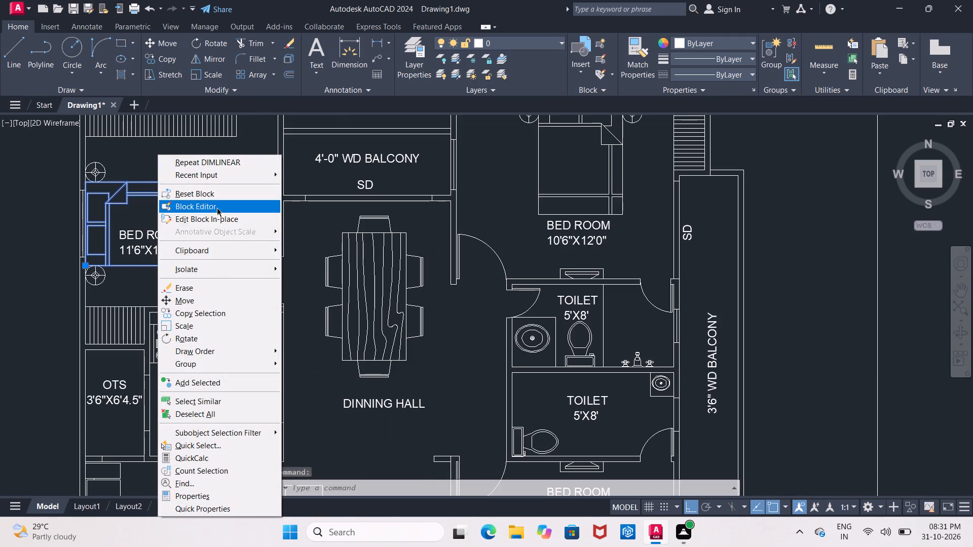
click(217, 208)
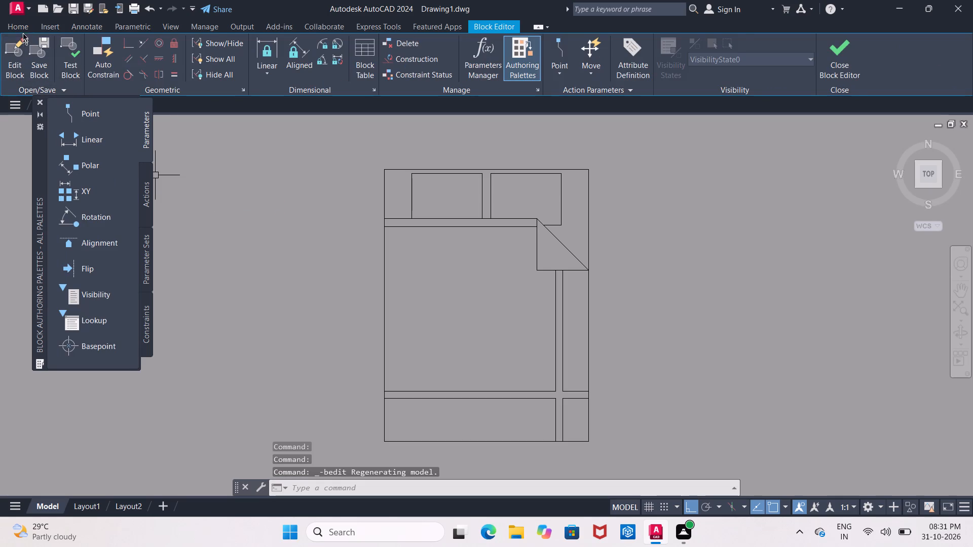
Set the current object colour to 254,204,102 and draw a short horizontal sample line beside the bed.
click(23, 30)
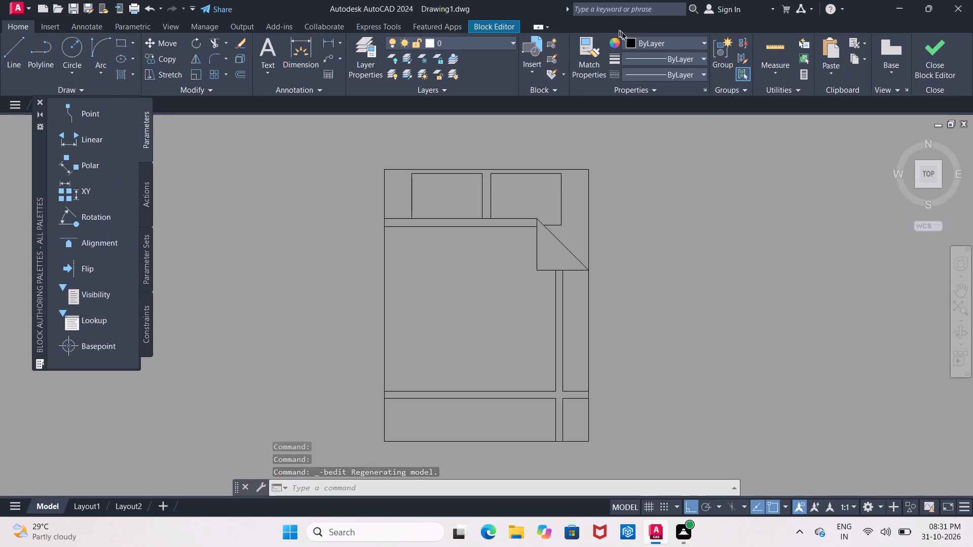
click(632, 40)
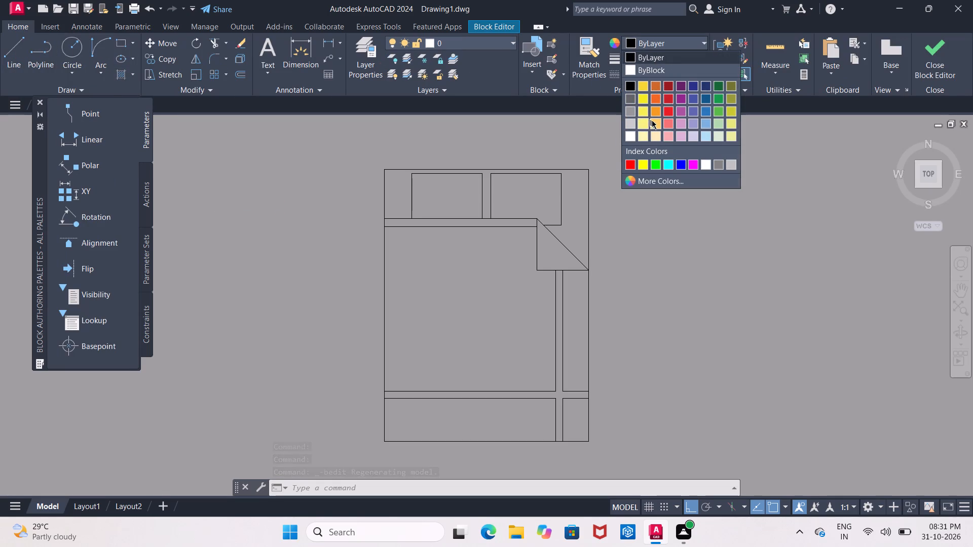
click(653, 121)
click(21, 53)
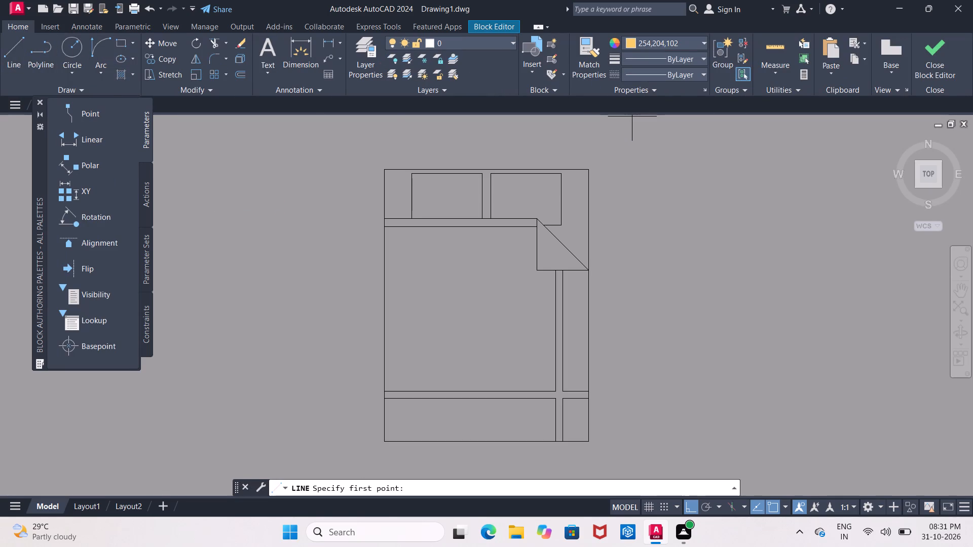
click(685, 184)
click(757, 191)
key(Escape)
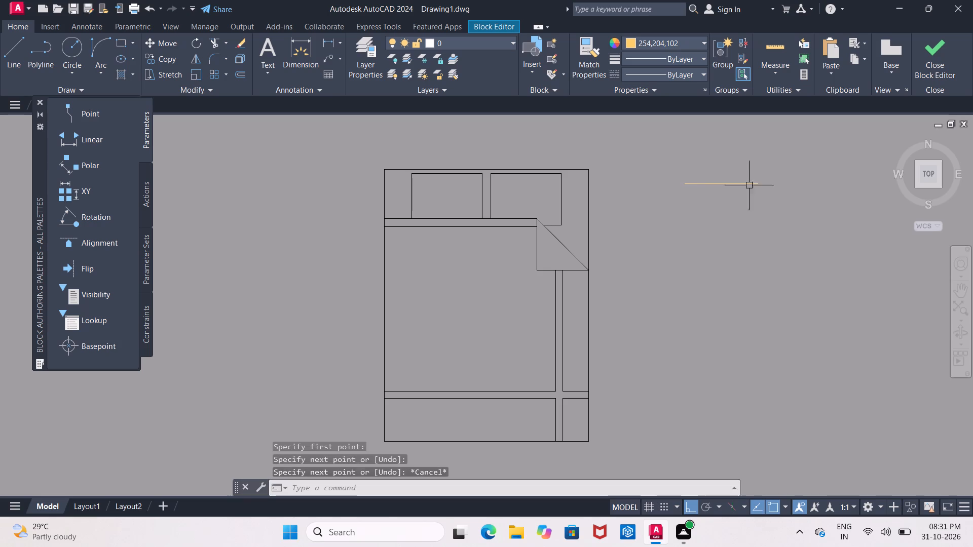
Match the sample line's properties onto all the lines of the bed.
click(586, 45)
click(713, 183)
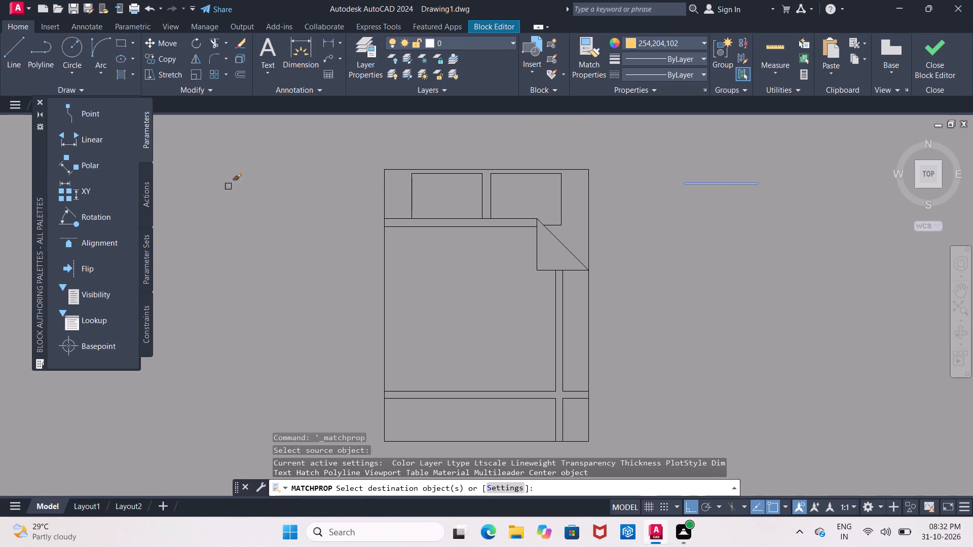
click(305, 151)
click(792, 442)
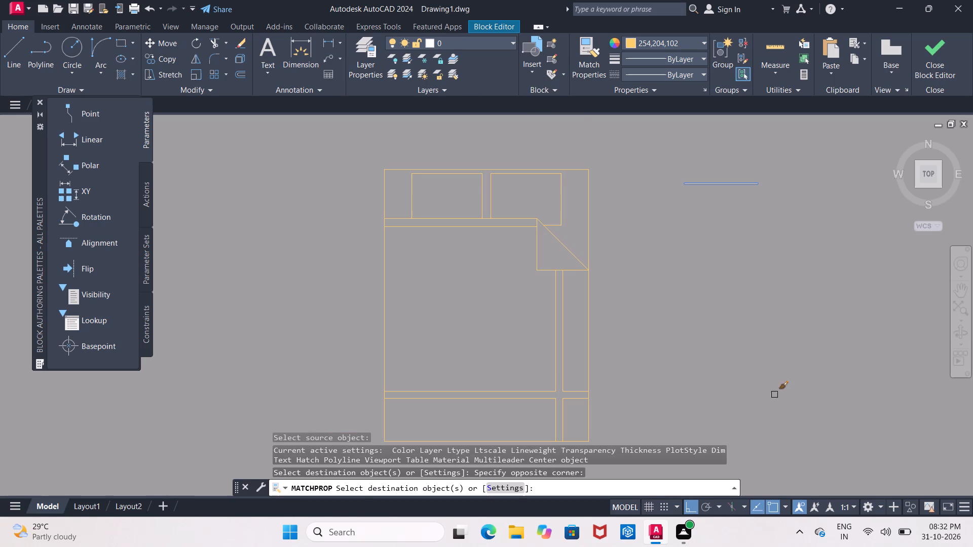
middle_drag(700, 309, 658, 230)
key(Escape)
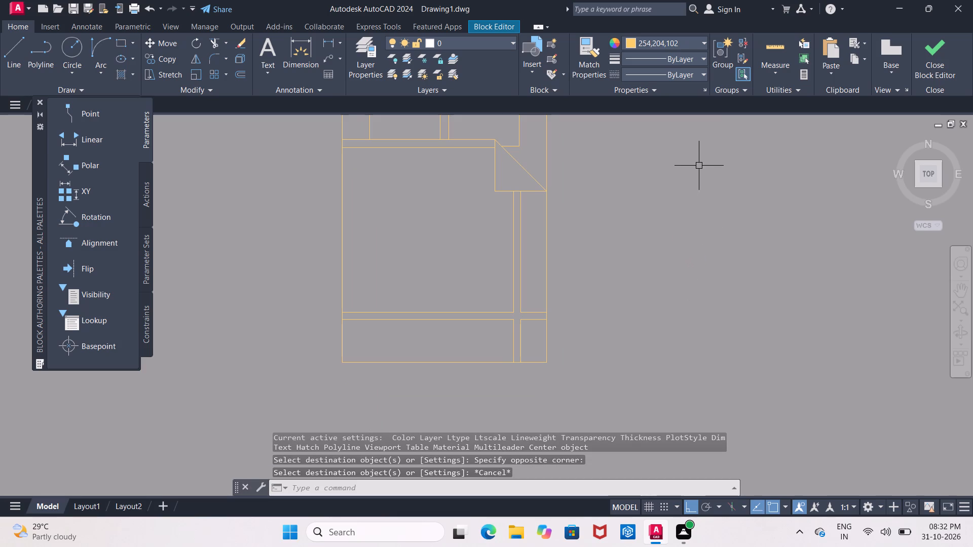
Erase the sample line and close the Block Editor, saving the changes to the bed block.
middle_drag(702, 172, 685, 238)
click(686, 169)
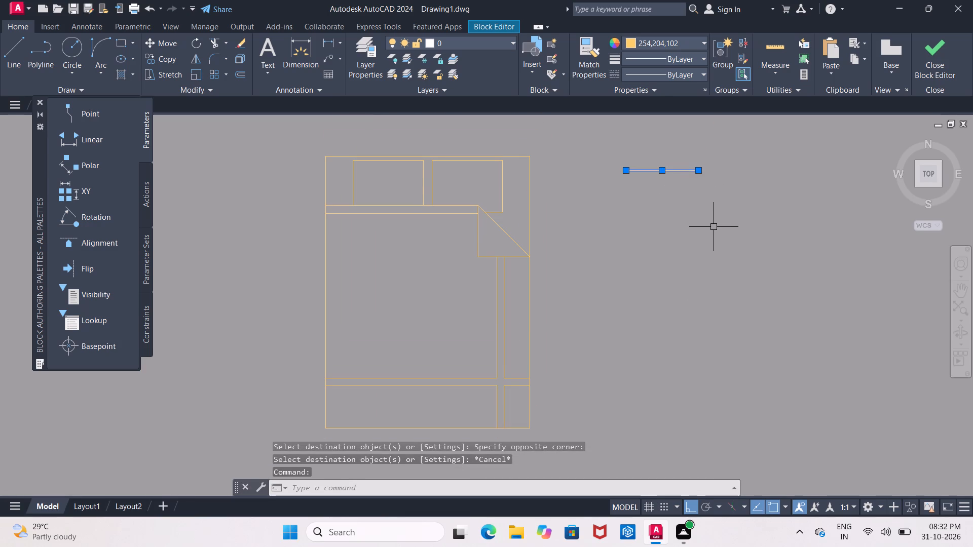
key(Delete)
click(921, 66)
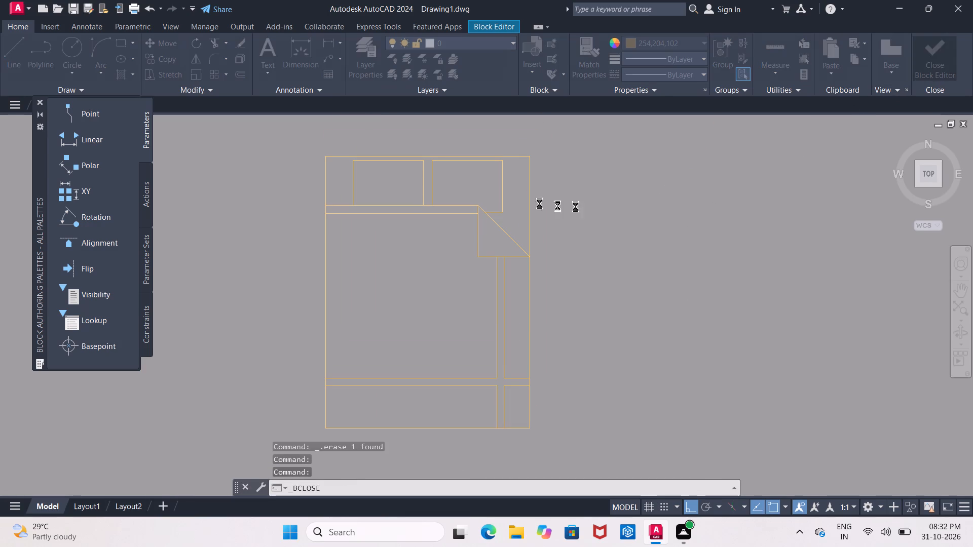
click(443, 238)
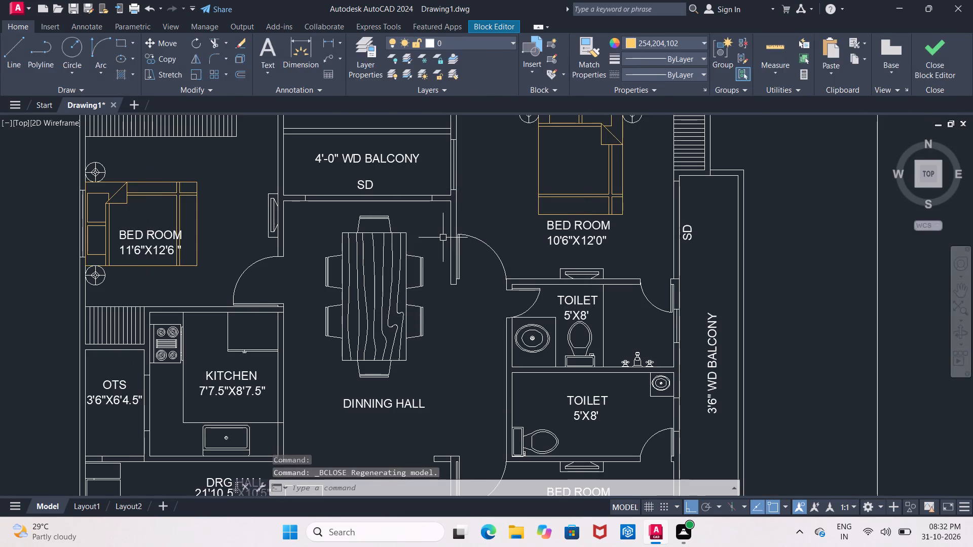
Open the stove block of the 7'7.5"X8'7.5" kitchen in the Block Editor.
scroll(434, 239, down, 1)
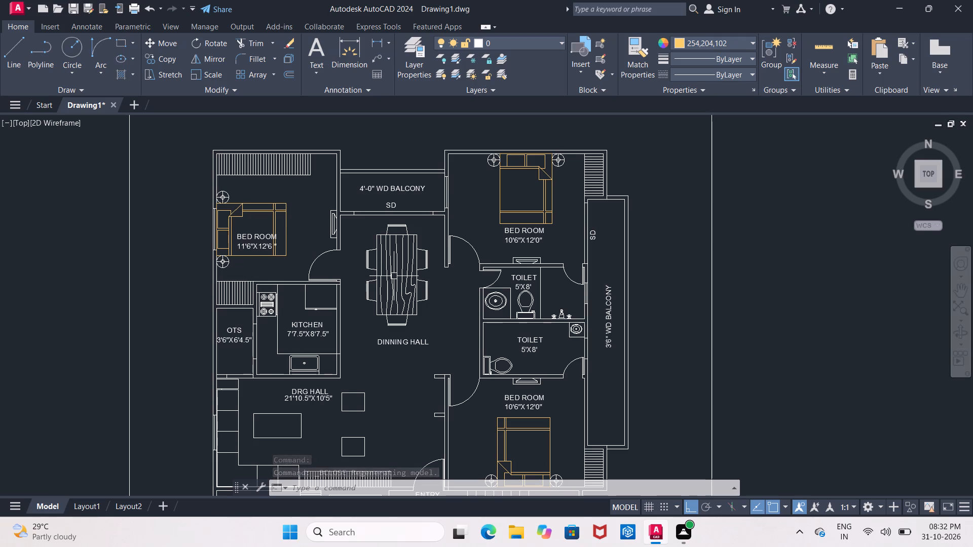
key(Escape)
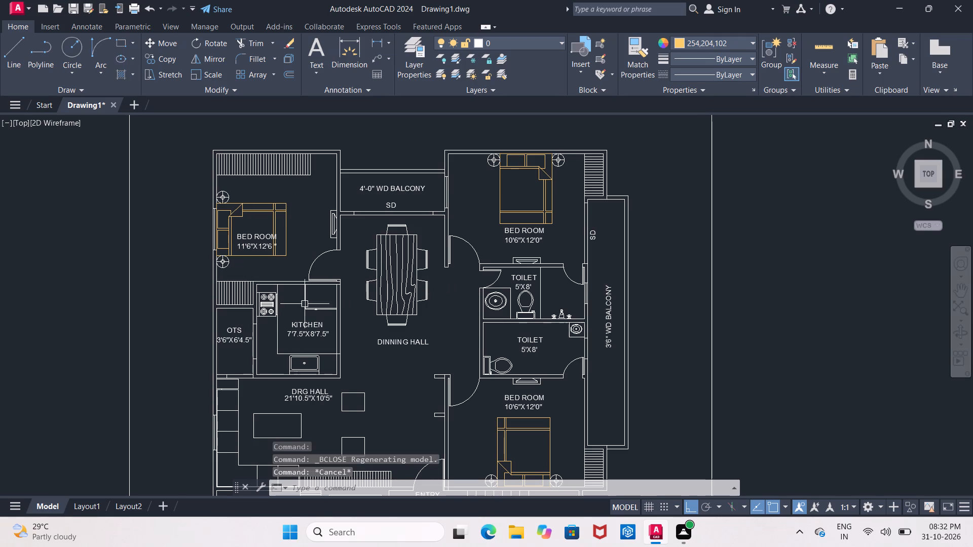
click(271, 304)
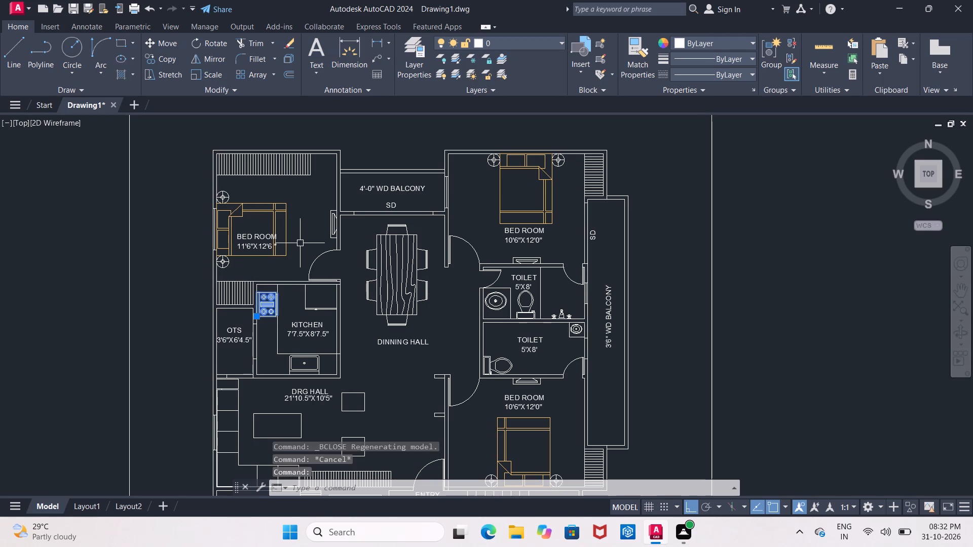
right_click(300, 234)
click(343, 206)
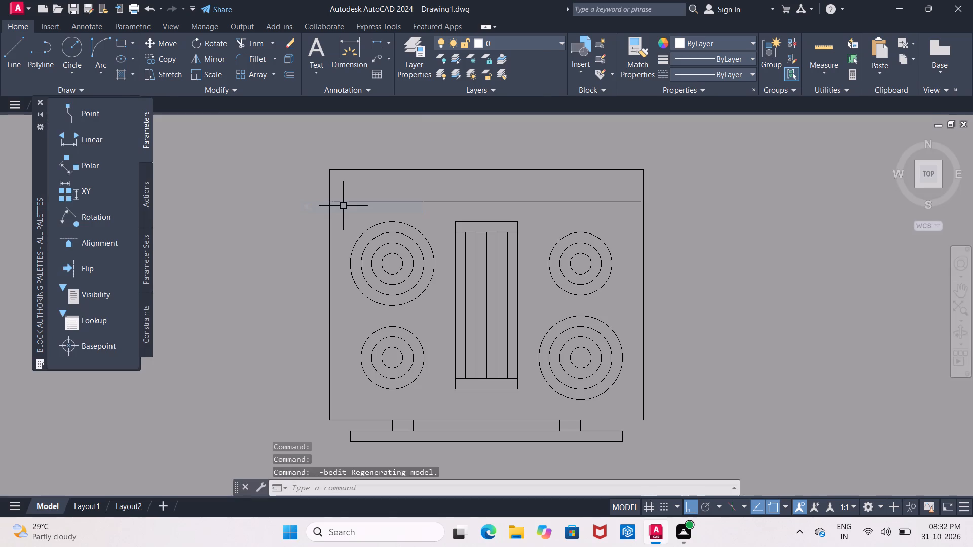
Draw a short horizontal sample line in colour 254,204,102 beside the stove.
click(20, 27)
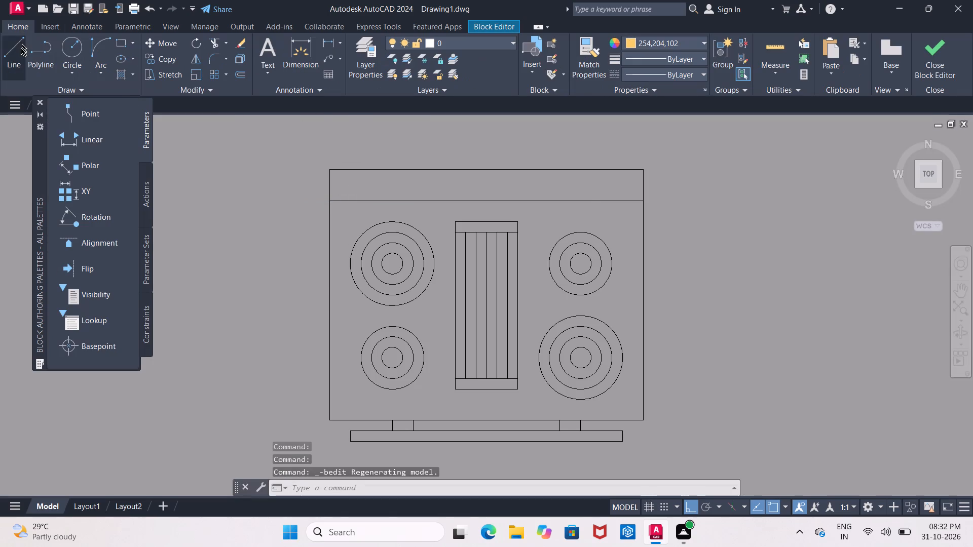
click(20, 49)
click(676, 217)
click(730, 215)
key(Escape)
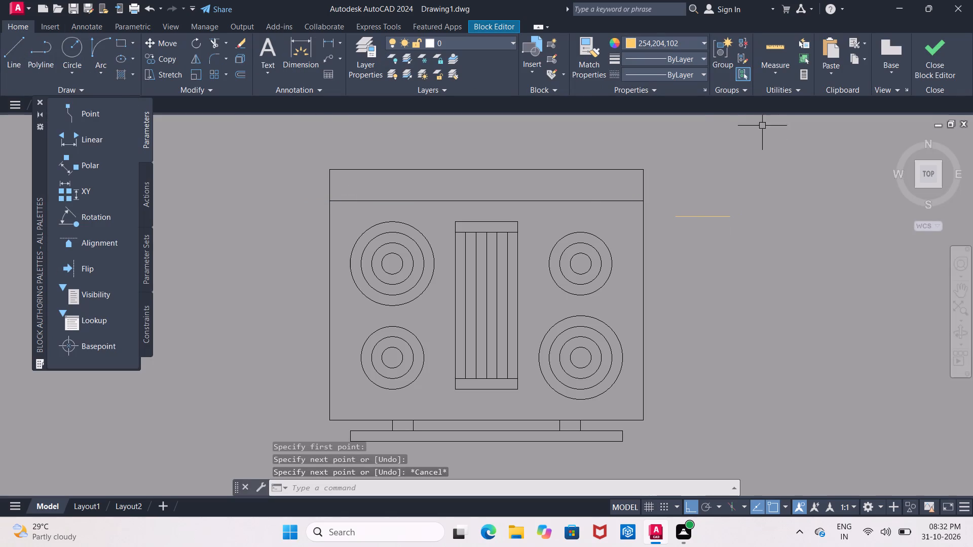
Match the sample line's properties onto all the lines and circles of the stove.
click(593, 53)
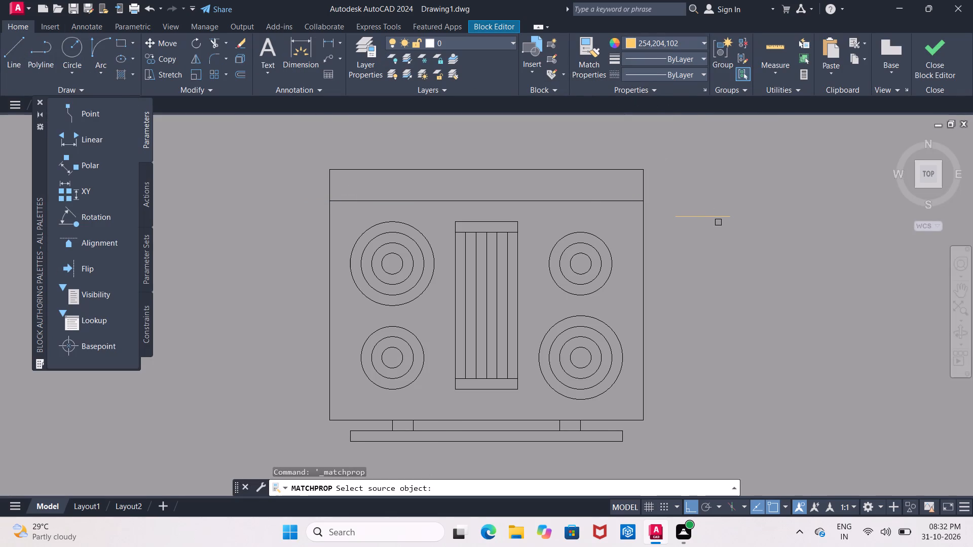
click(715, 217)
click(322, 158)
middle_drag(587, 435, 576, 403)
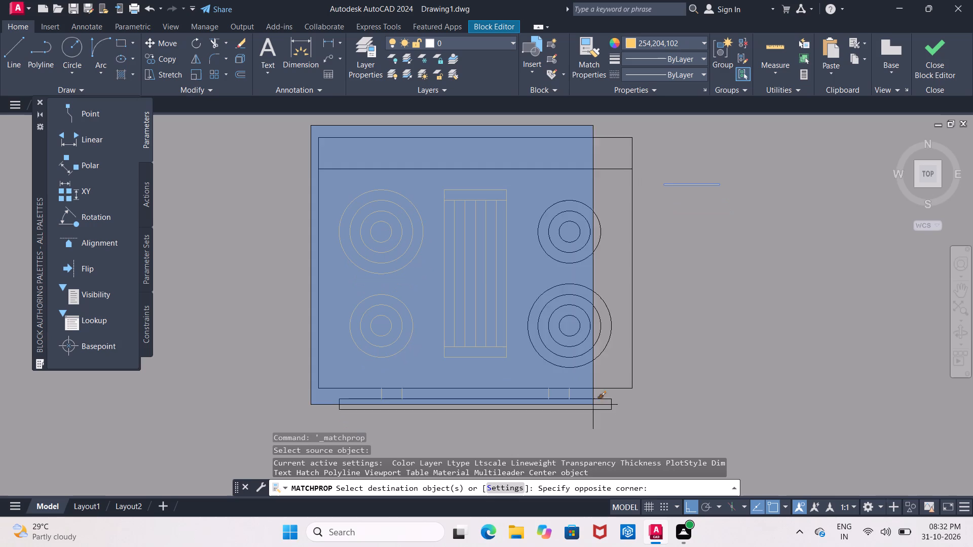
click(650, 415)
key(Escape)
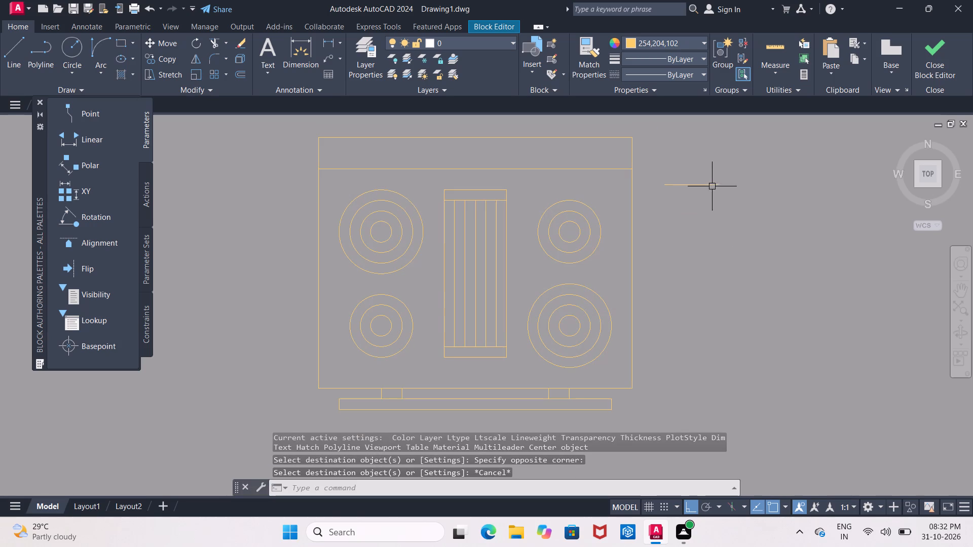
Erase the sample line and close the Block Editor, saving the changes to the stove block.
click(711, 185)
key(Delete)
click(951, 64)
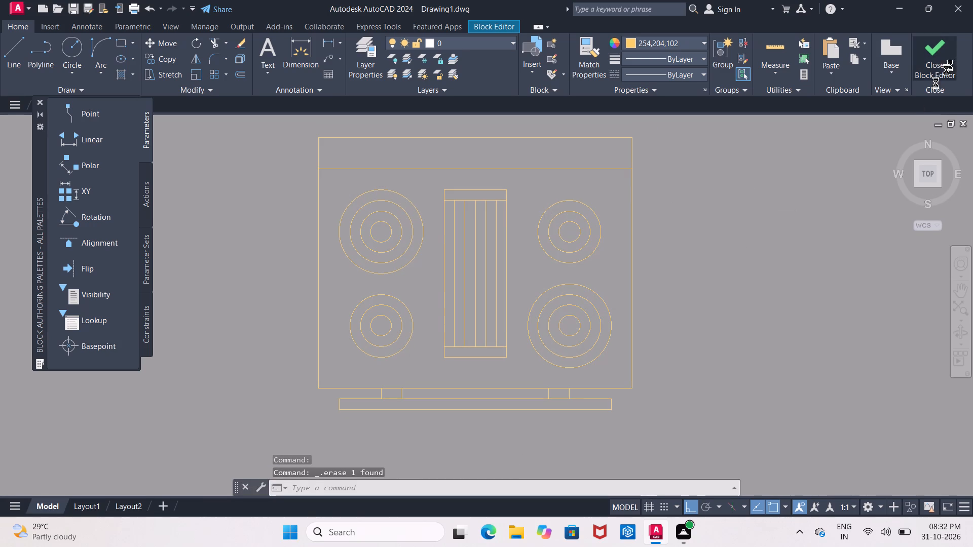
click(452, 243)
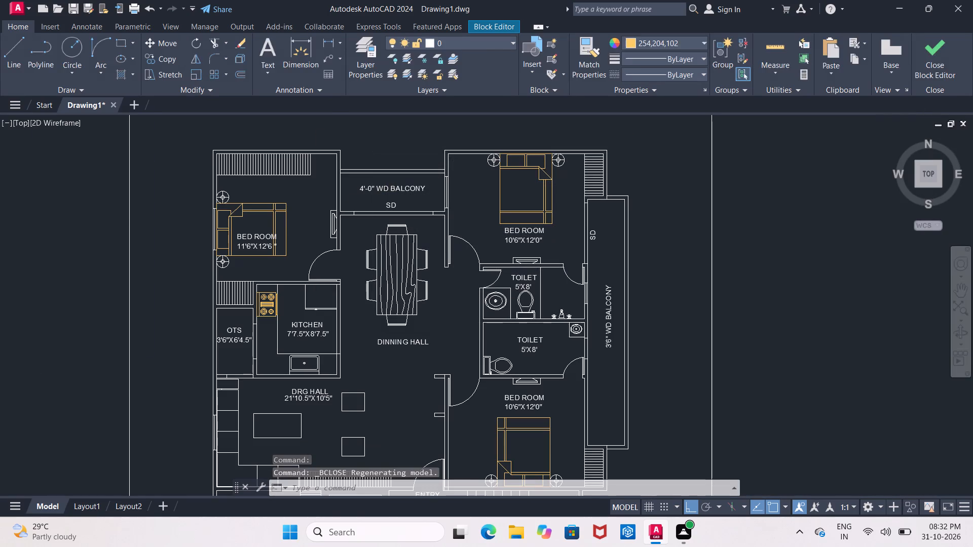
Open the sink block of the 7'7.5"X8'7.5" kitchen in the Block Editor.
click(290, 366)
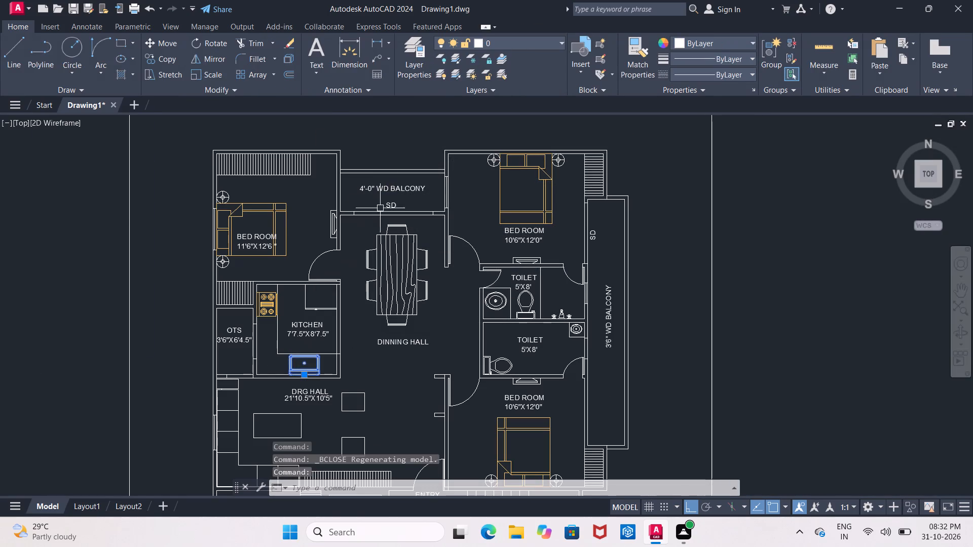
right_click(657, 187)
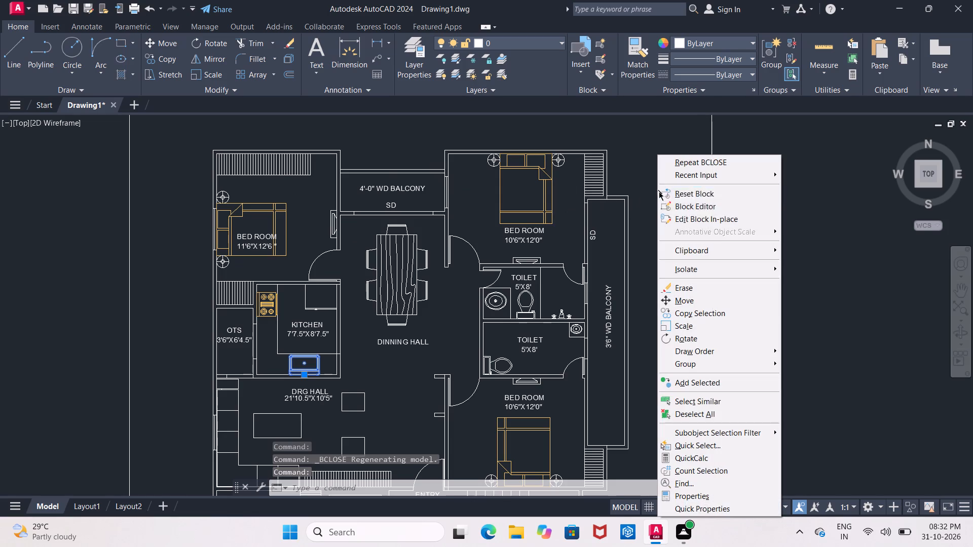
click(696, 208)
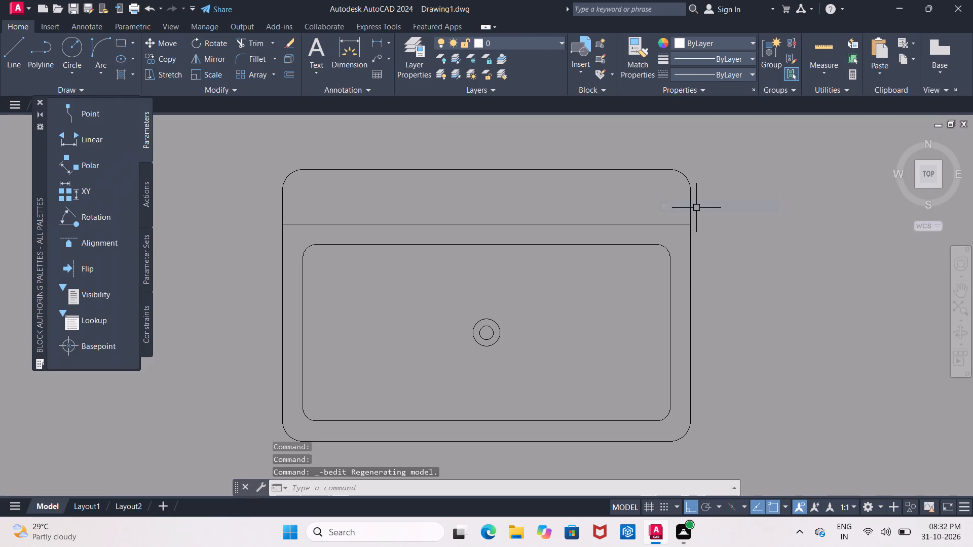
Draw a short horizontal sample line in colour 254,204,102 above the sink's upper-left corner.
click(25, 28)
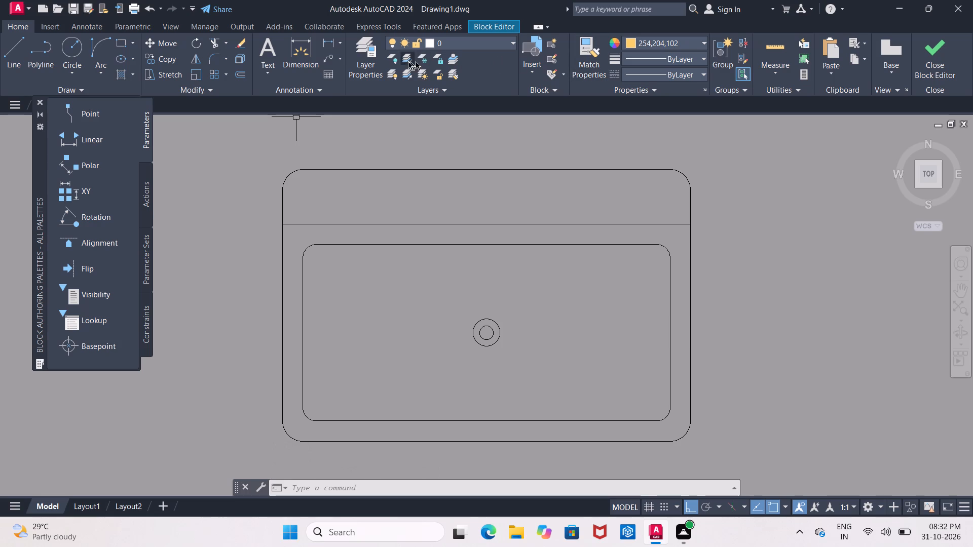
click(11, 62)
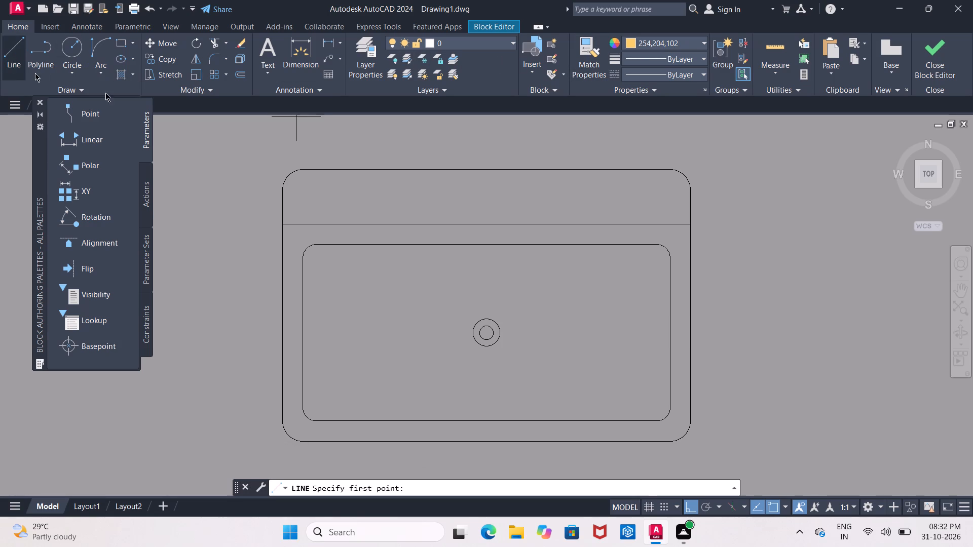
click(241, 145)
click(322, 138)
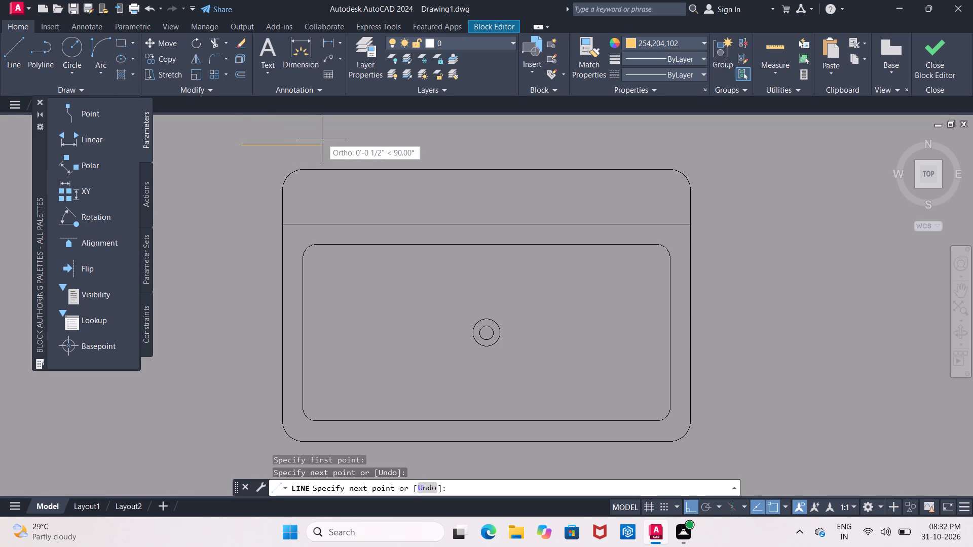
key(Escape)
Match the sample line's properties onto all the outlines and drain circles of the sink.
click(587, 55)
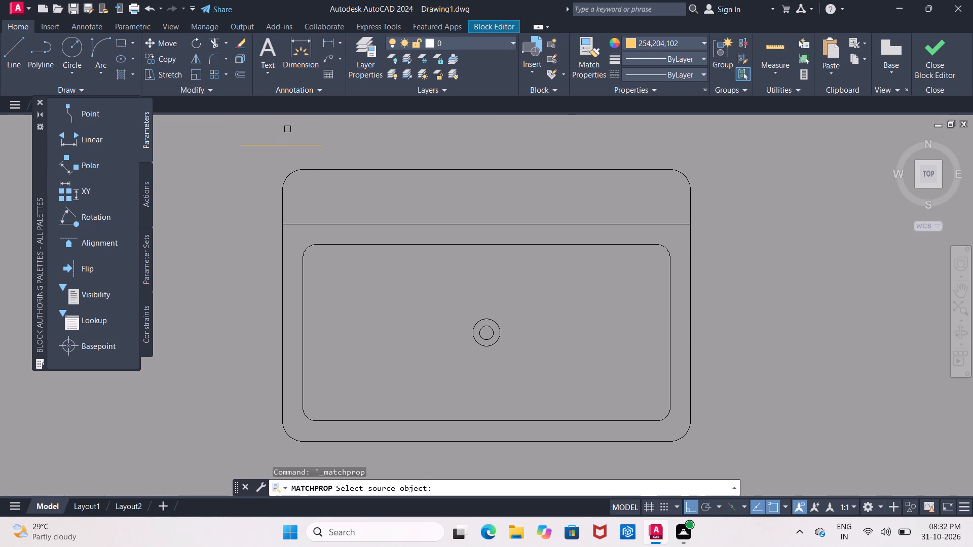
click(275, 146)
click(252, 158)
middle_drag(516, 323, 510, 310)
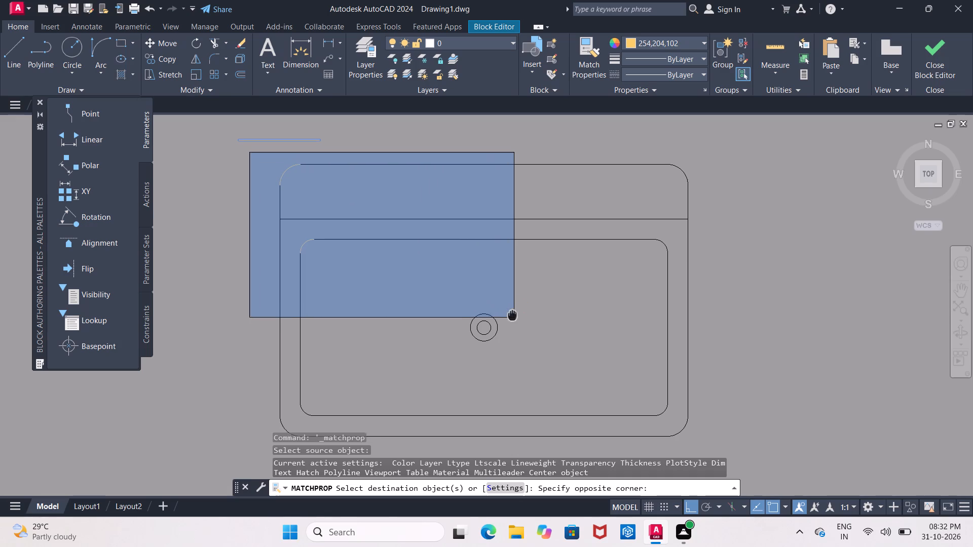
middle_drag(510, 310, 496, 289)
click(743, 412)
middle_drag(441, 311, 452, 362)
key(Escape)
Erase the sample line and close the Block Editor, saving the changes to the sink block.
click(255, 161)
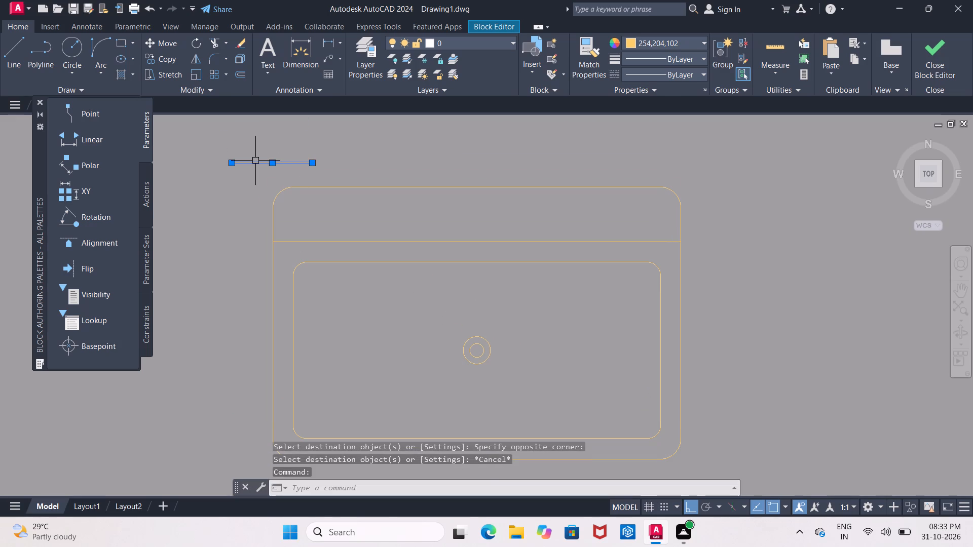
key(Delete)
click(938, 52)
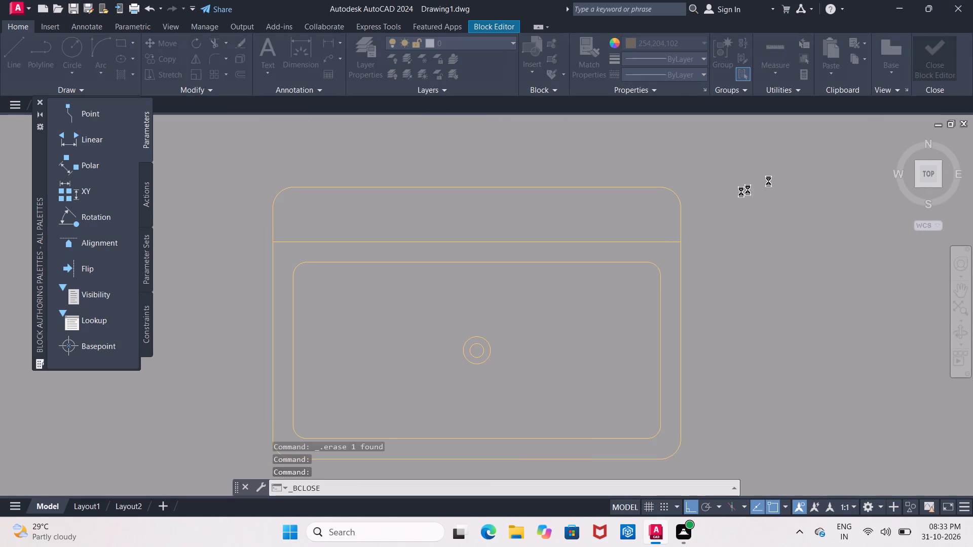
click(516, 245)
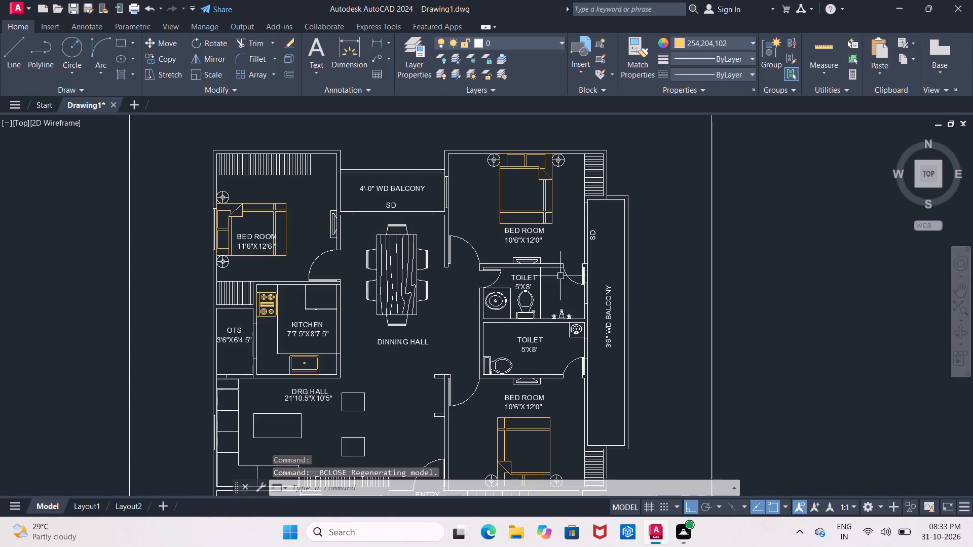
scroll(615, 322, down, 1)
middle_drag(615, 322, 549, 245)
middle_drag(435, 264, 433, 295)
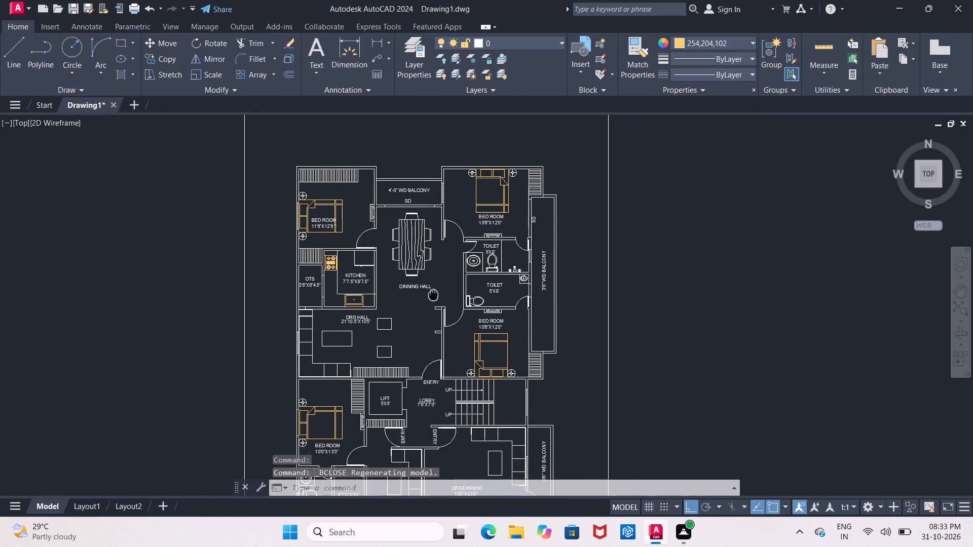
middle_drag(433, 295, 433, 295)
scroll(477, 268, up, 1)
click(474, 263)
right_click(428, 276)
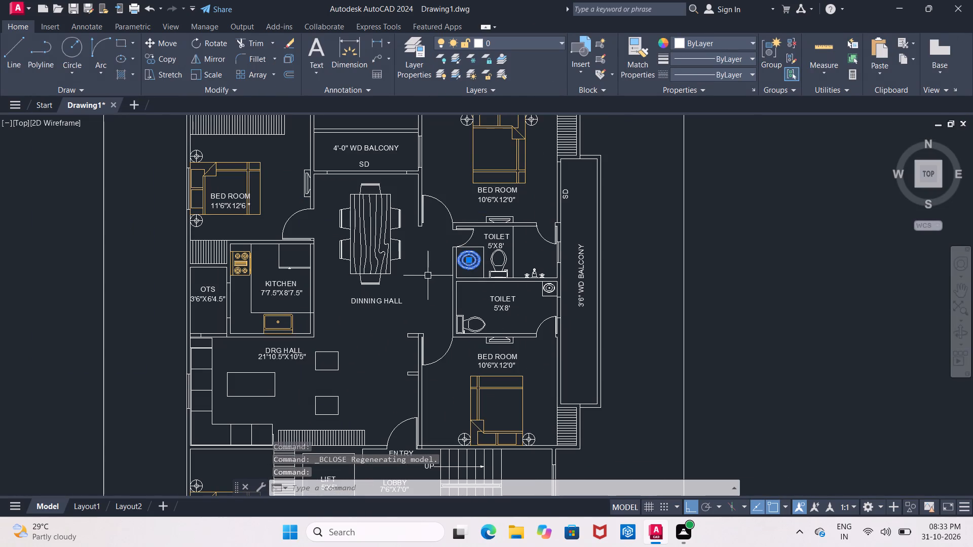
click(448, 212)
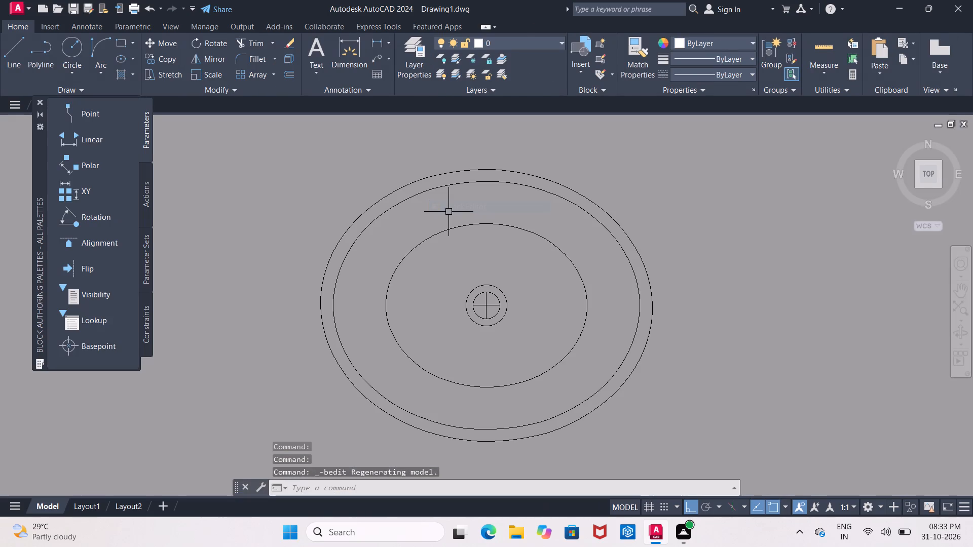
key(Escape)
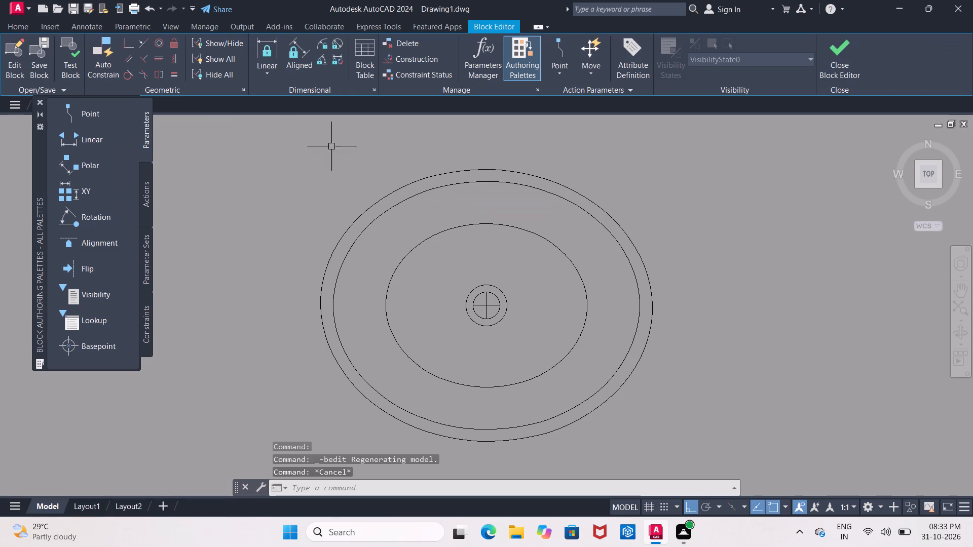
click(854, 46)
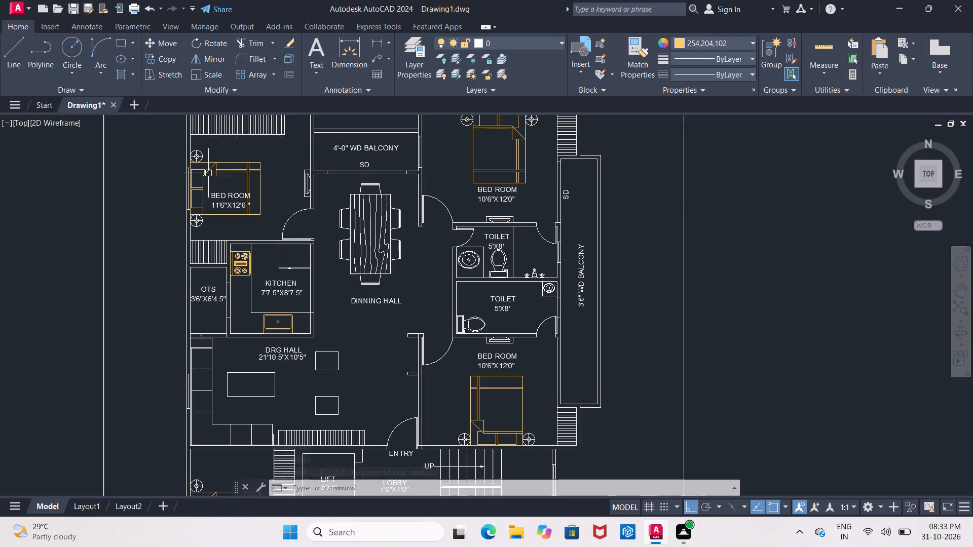
Open the table lamp block beside the bed in the 11'6"X12'6" bedroom in the Block Editor.
click(200, 154)
right_click(147, 206)
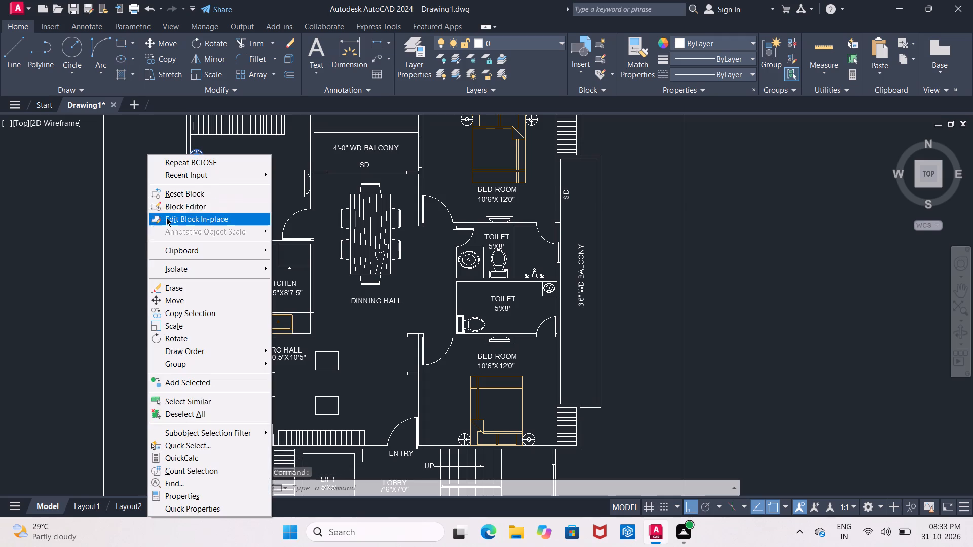
click(166, 210)
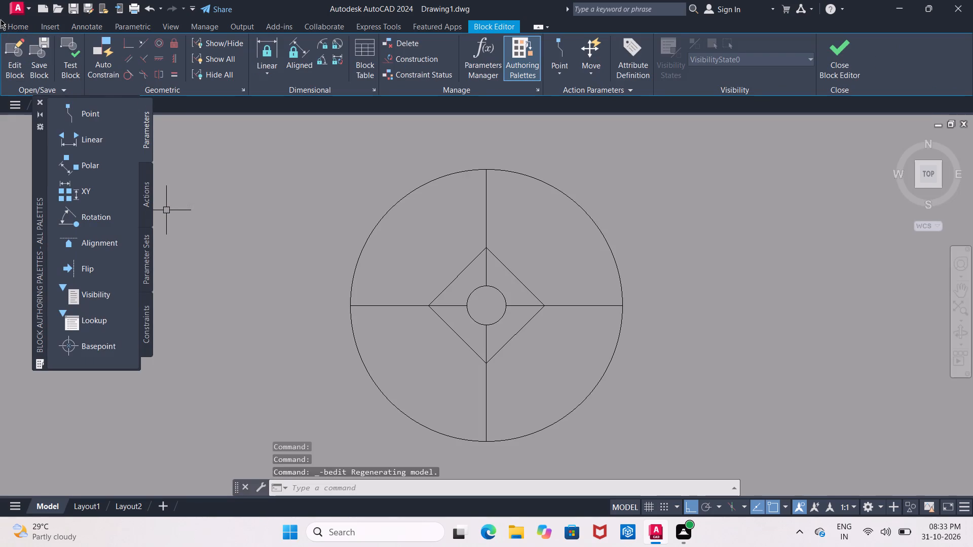
Draw a short horizontal sample line in colour 254,204,102 beside the lamp's outer circle.
click(7, 24)
click(18, 56)
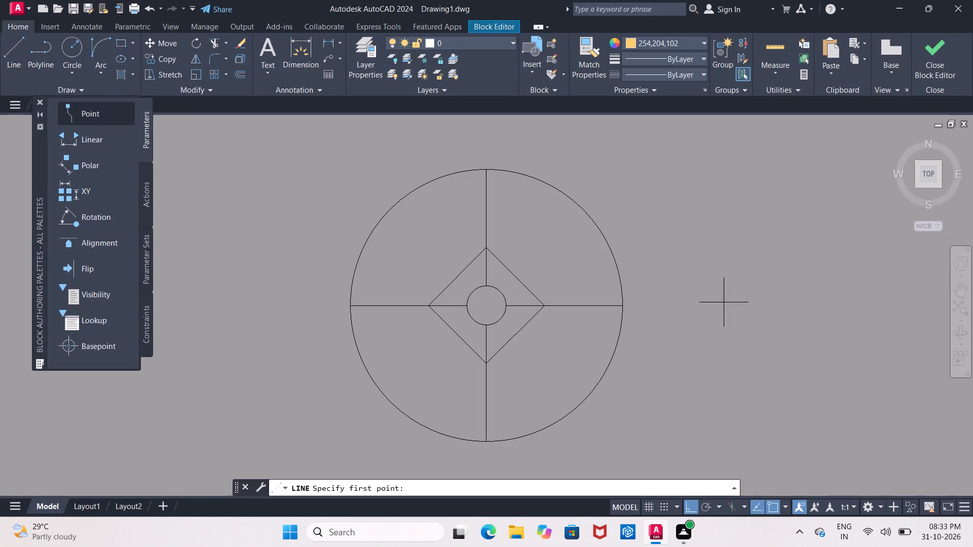
click(690, 217)
click(748, 208)
key(Escape)
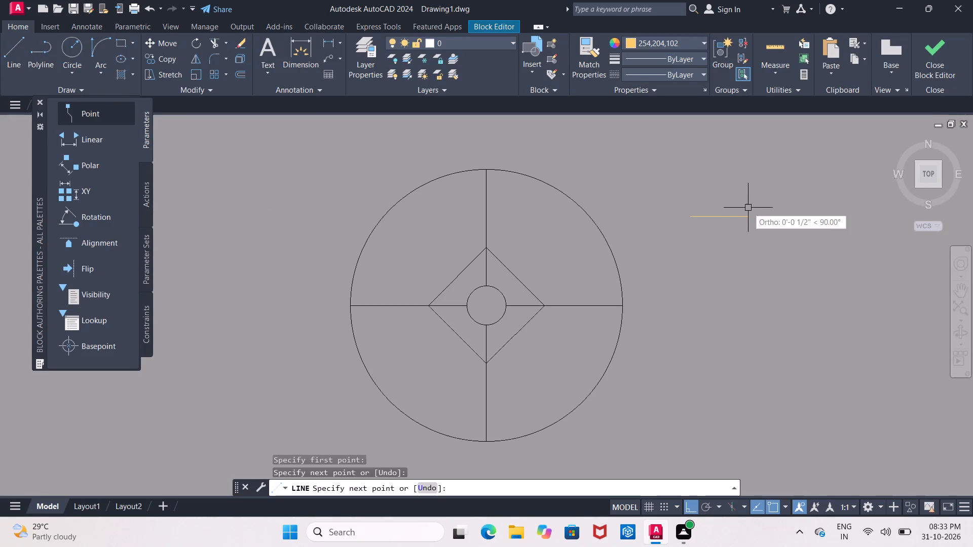
Match the sample line's properties onto all the circles and lines of the lamp.
click(586, 53)
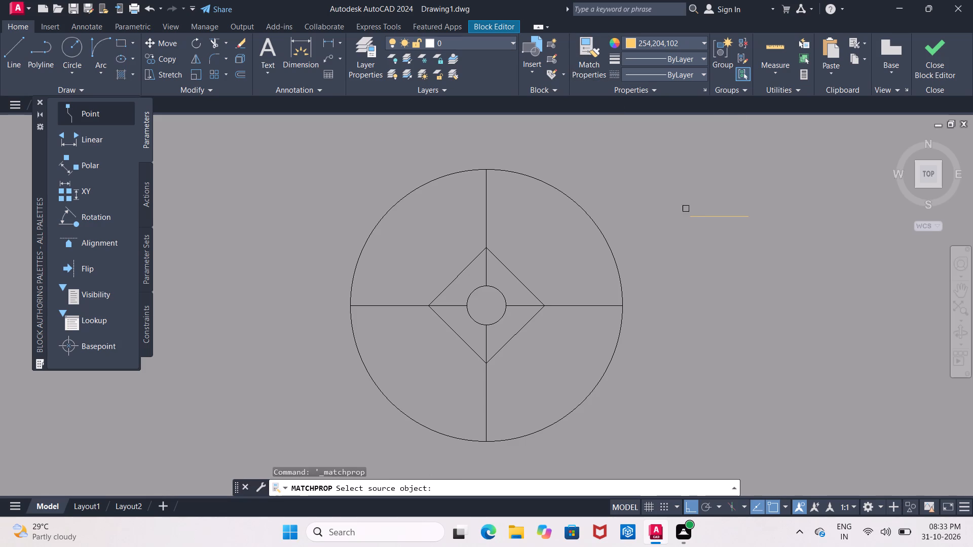
click(696, 216)
click(315, 149)
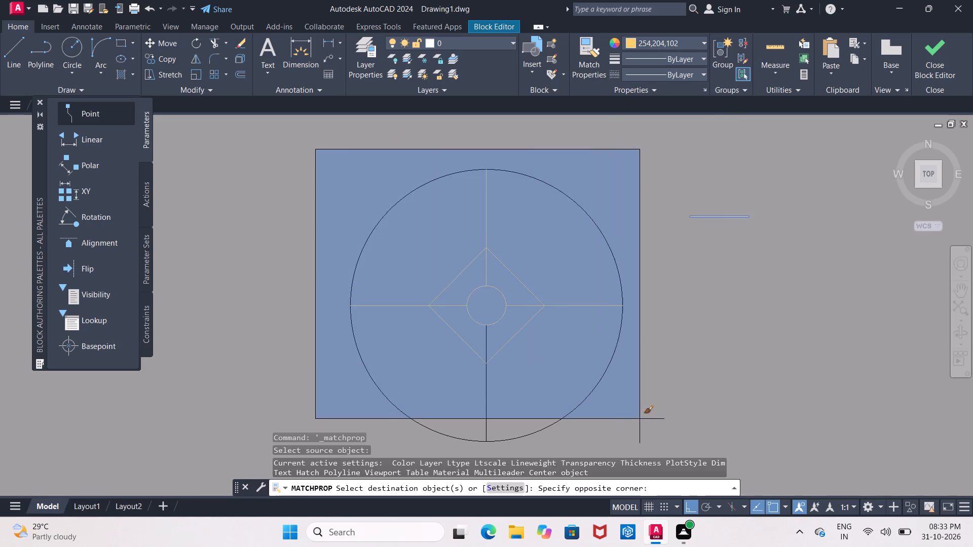
middle_drag(640, 418, 623, 385)
click(624, 411)
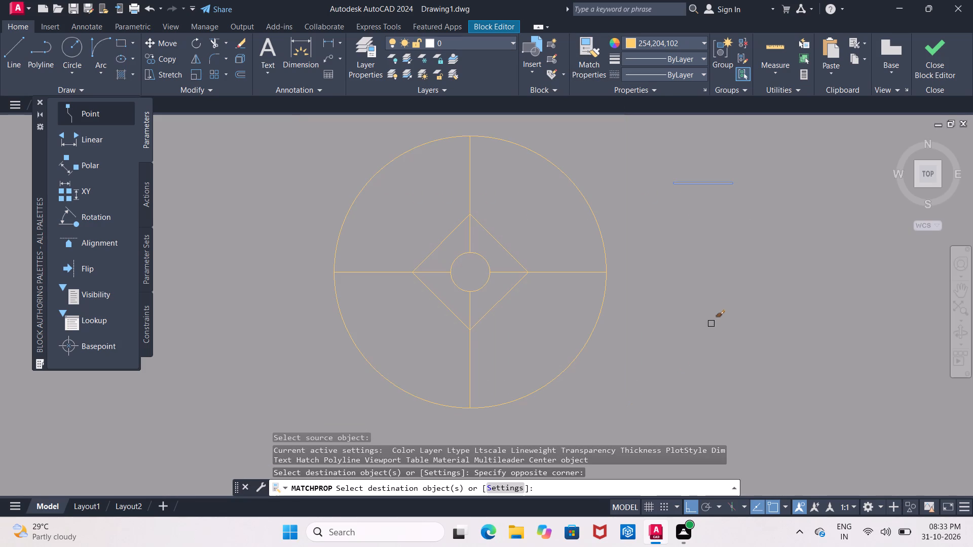
key(Escape)
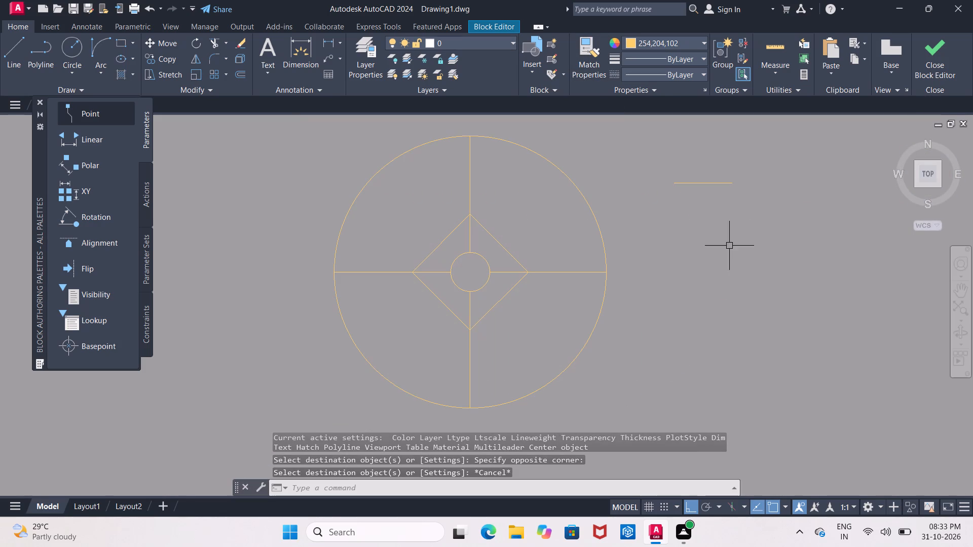
Erase the sample line and close the Block Editor, saving the changes to Lamp - Table.
click(706, 180)
key(Delete)
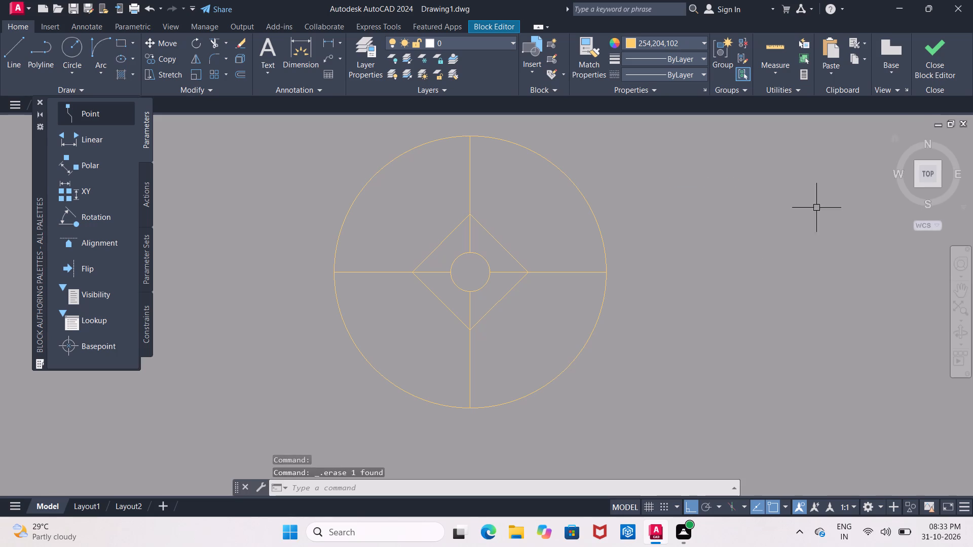
click(930, 68)
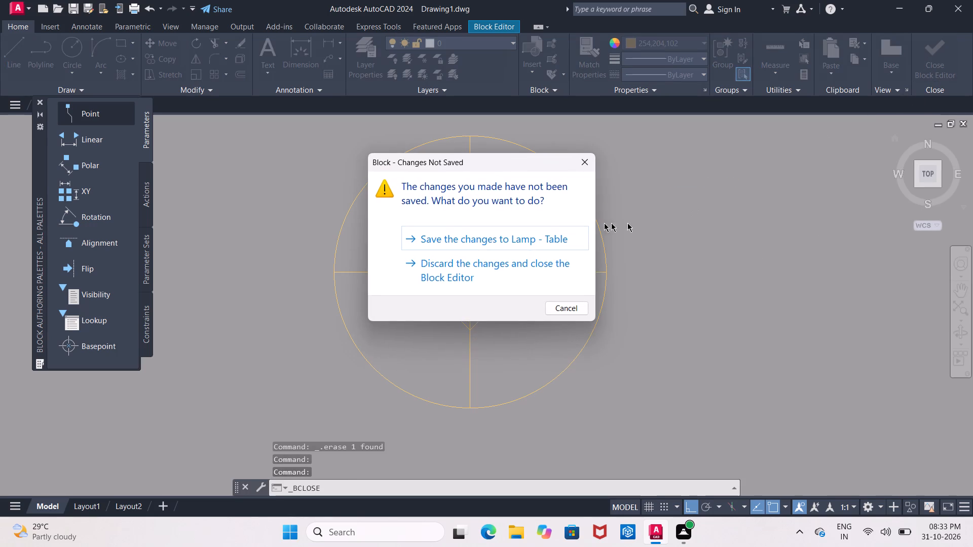
click(549, 233)
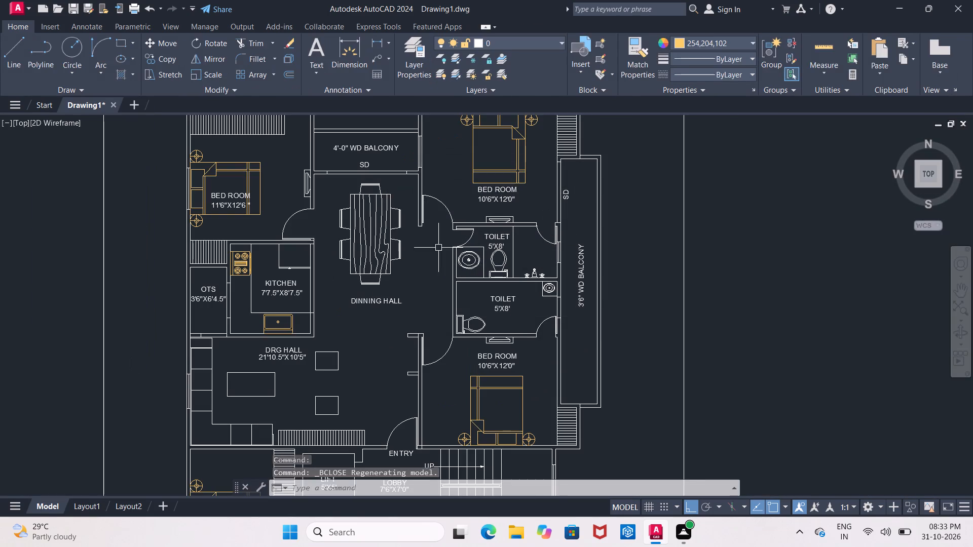
Open the dining table block of the dining hall in the Block Editor.
click(370, 249)
right_click(623, 212)
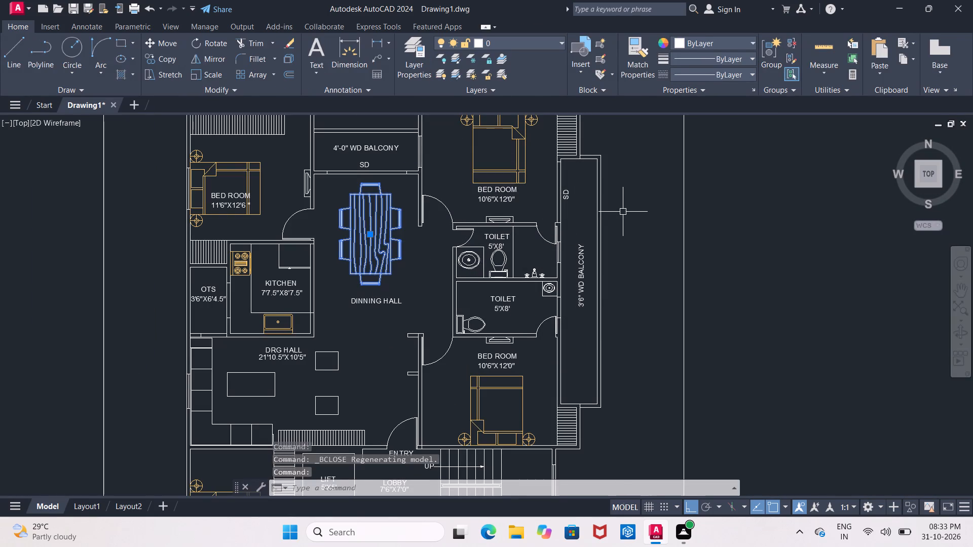
click(642, 206)
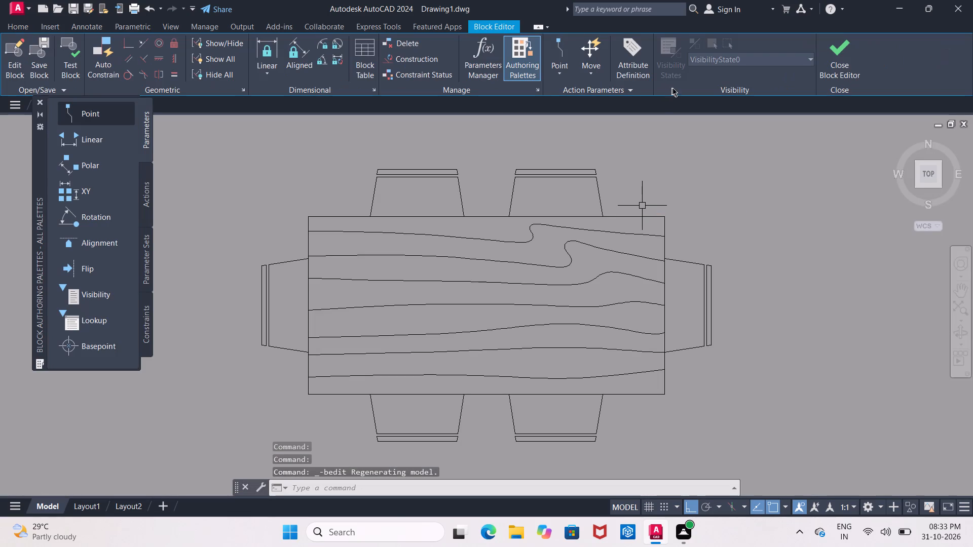
click(31, 29)
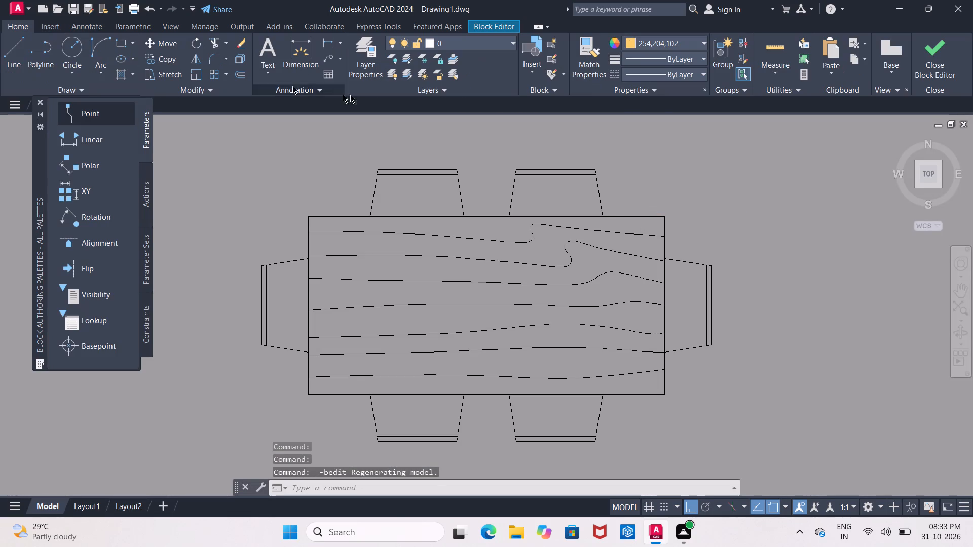
Draw a short horizontal sample line in colour 205,105,40 above the dining table's corner.
click(659, 45)
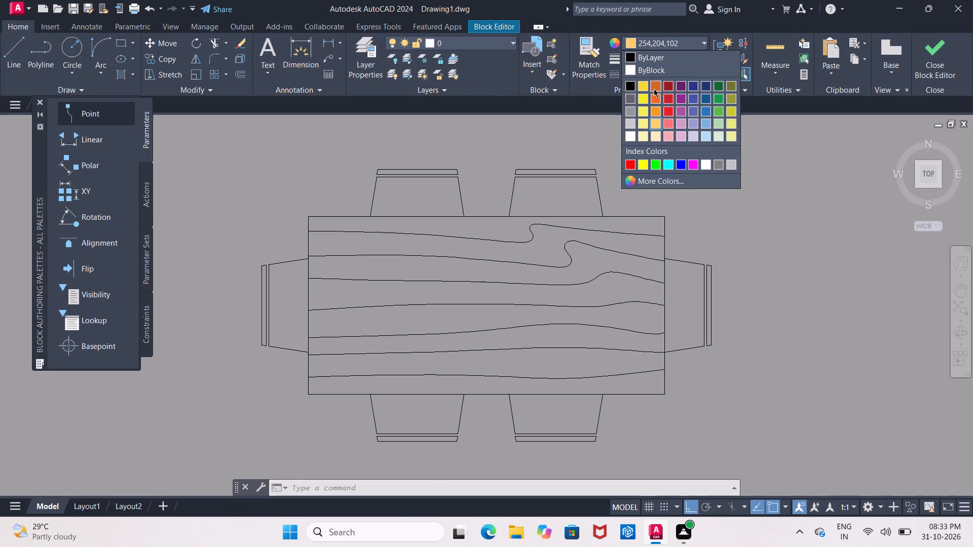
click(654, 89)
click(24, 50)
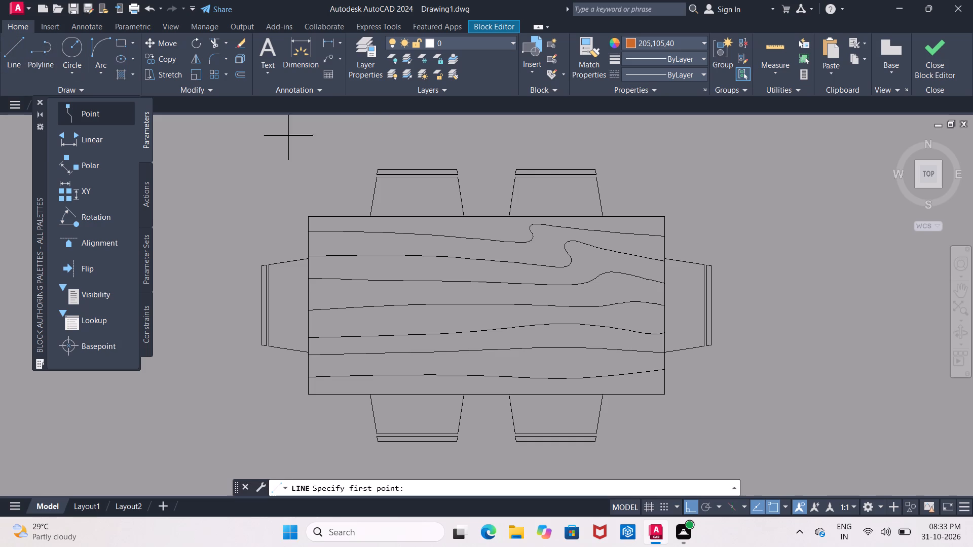
click(659, 167)
click(774, 160)
key(Escape)
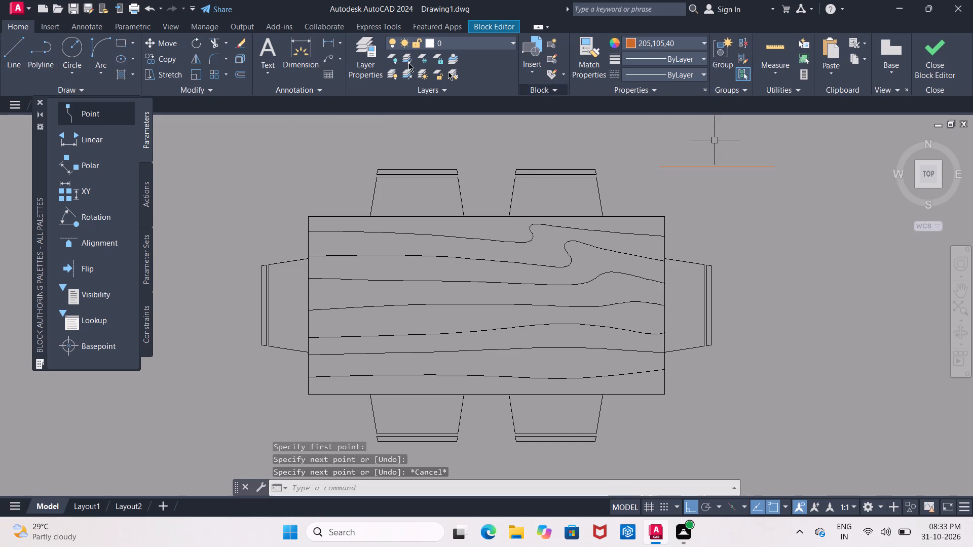
Match the sample line's properties onto the entire dining table, including its wood grain lines and six chairs.
click(589, 65)
click(686, 165)
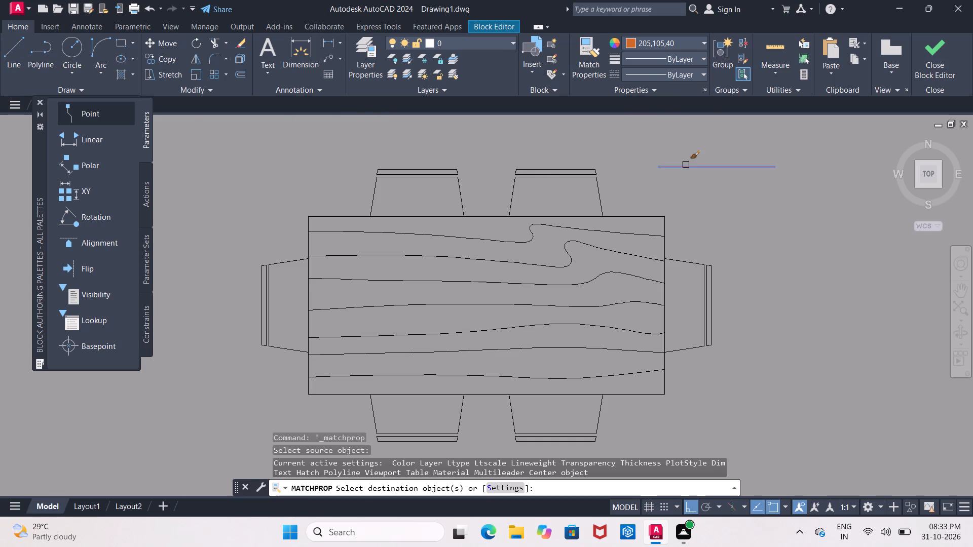
click(183, 124)
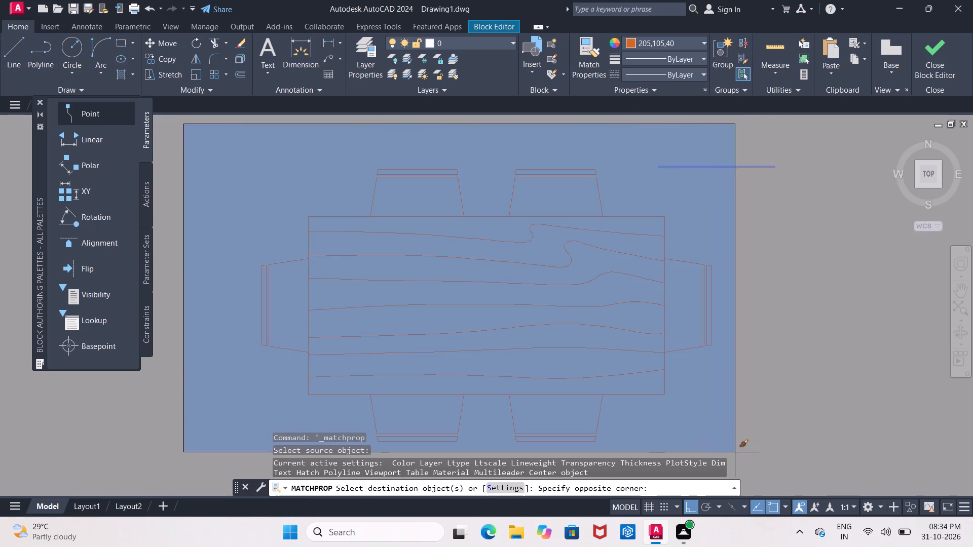
click(735, 452)
key(Escape)
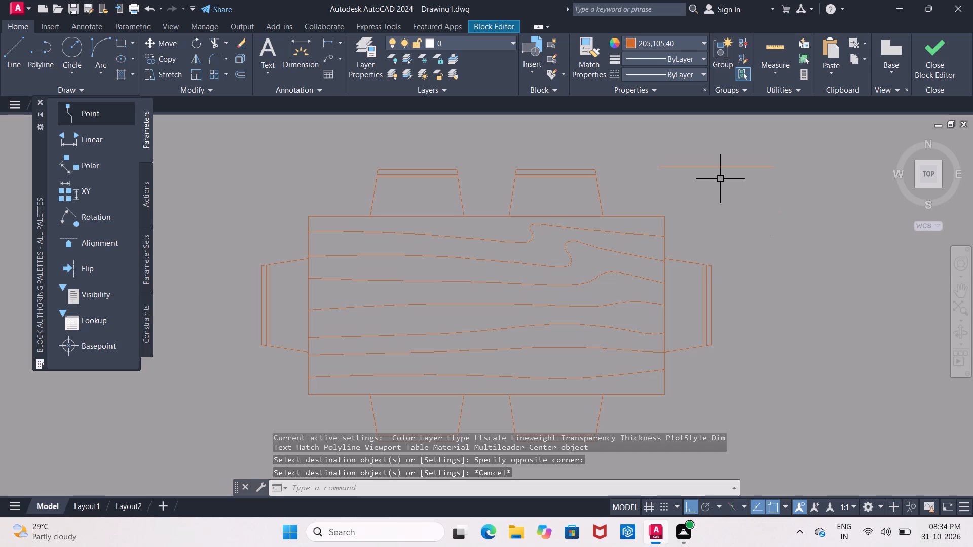
Erase the sample line and close the Block Editor, saving the changes to the dining table block.
click(717, 169)
key(Delete)
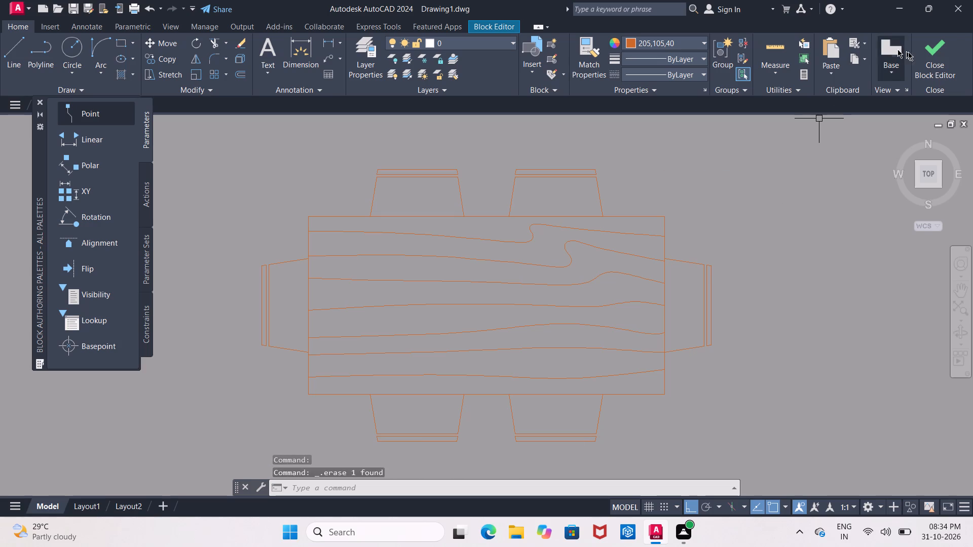
click(924, 55)
click(423, 237)
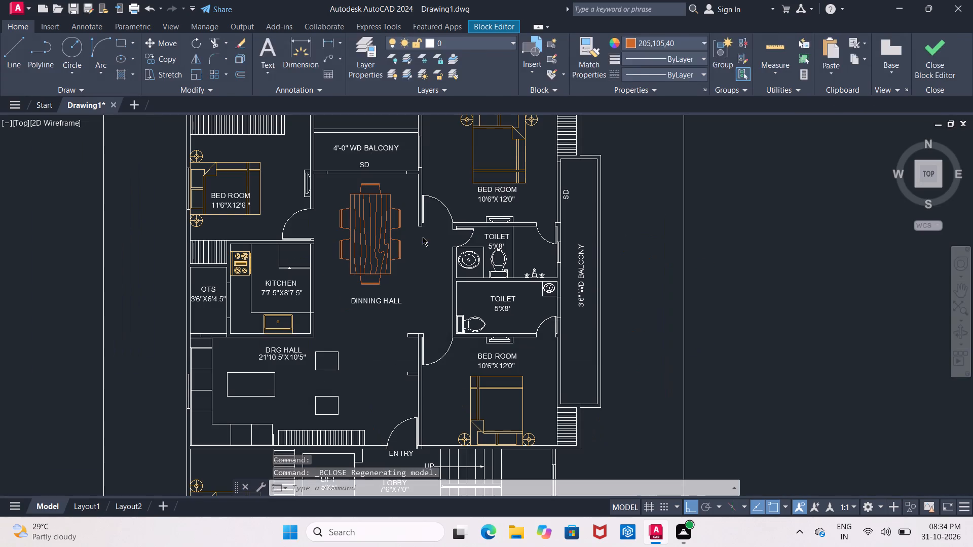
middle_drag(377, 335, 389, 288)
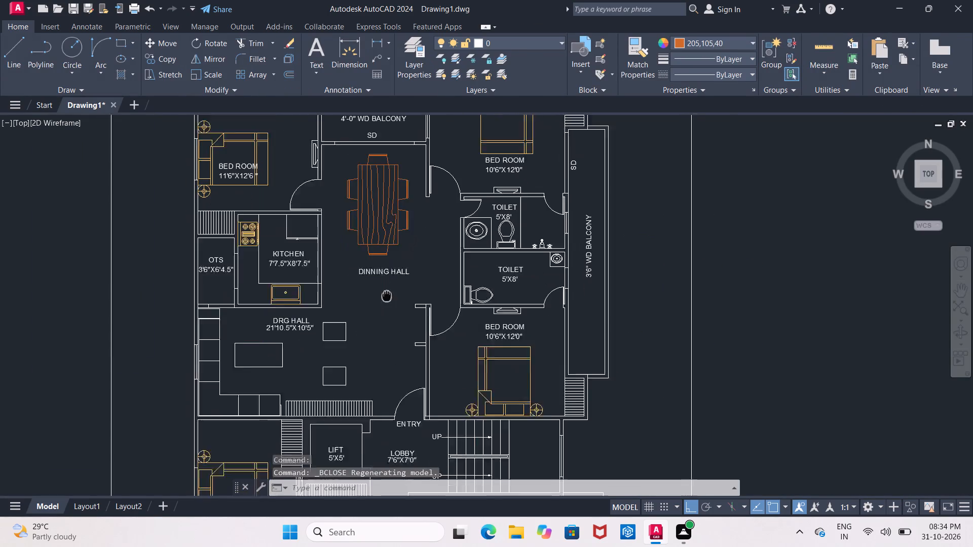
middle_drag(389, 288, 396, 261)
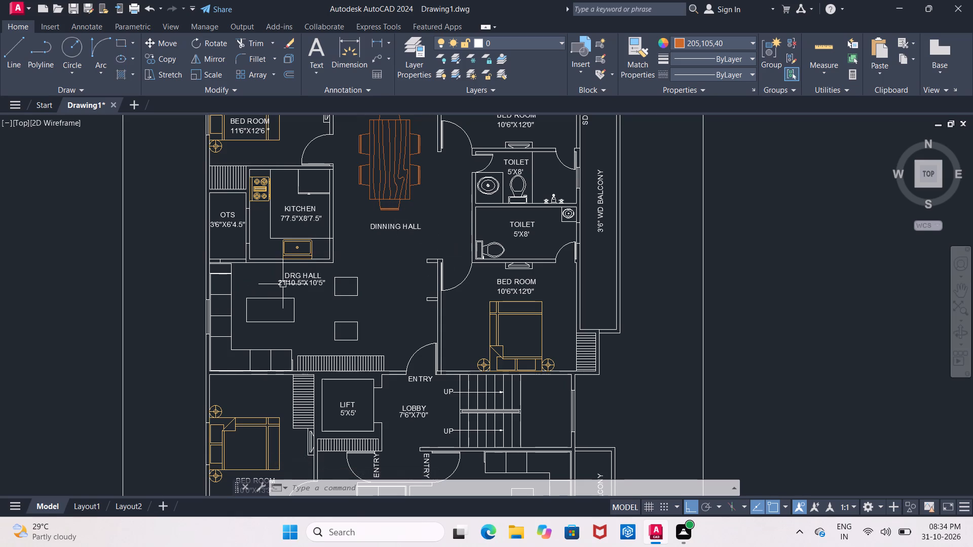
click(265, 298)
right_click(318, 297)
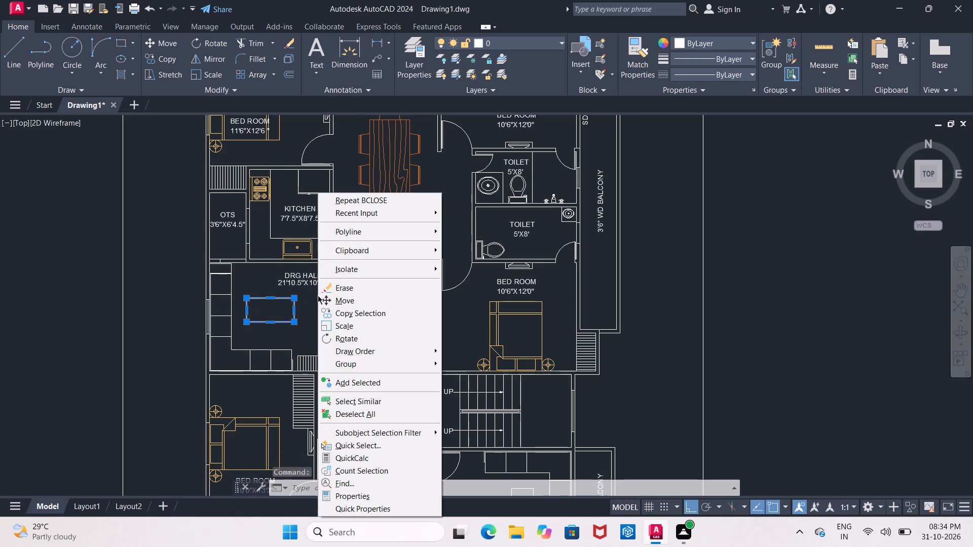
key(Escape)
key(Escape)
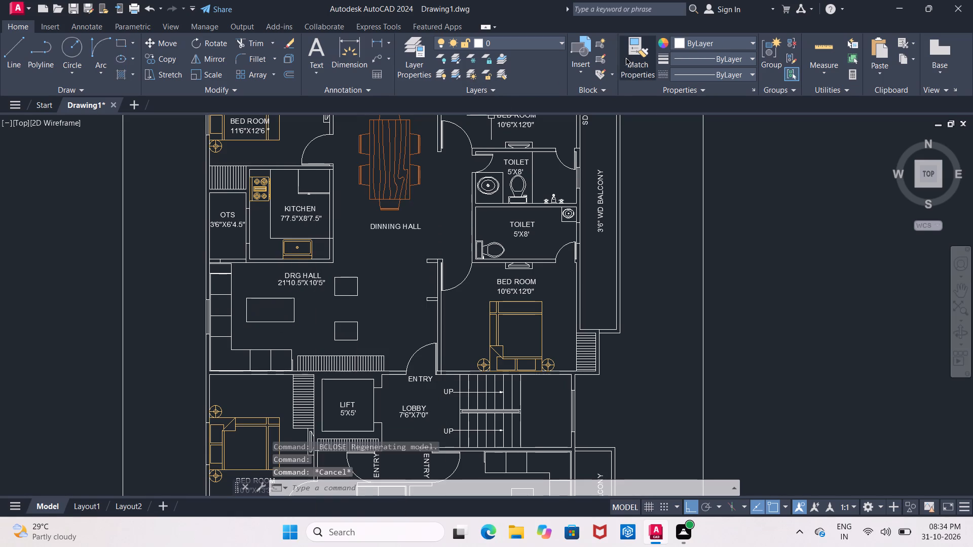
Draw a short horizontal sample line in colour 205,105,40 in the empty space beside the floor plan.
click(24, 64)
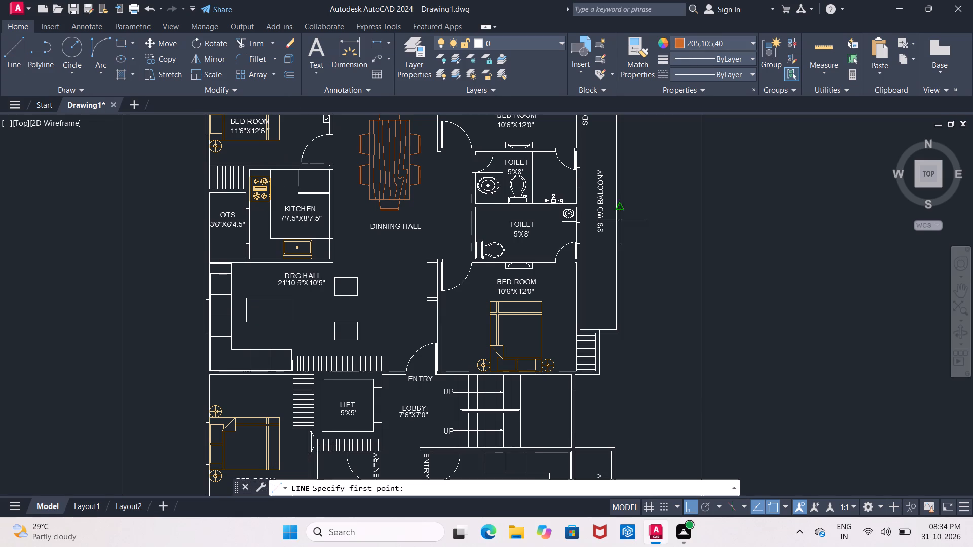
click(785, 251)
click(814, 249)
key(Escape)
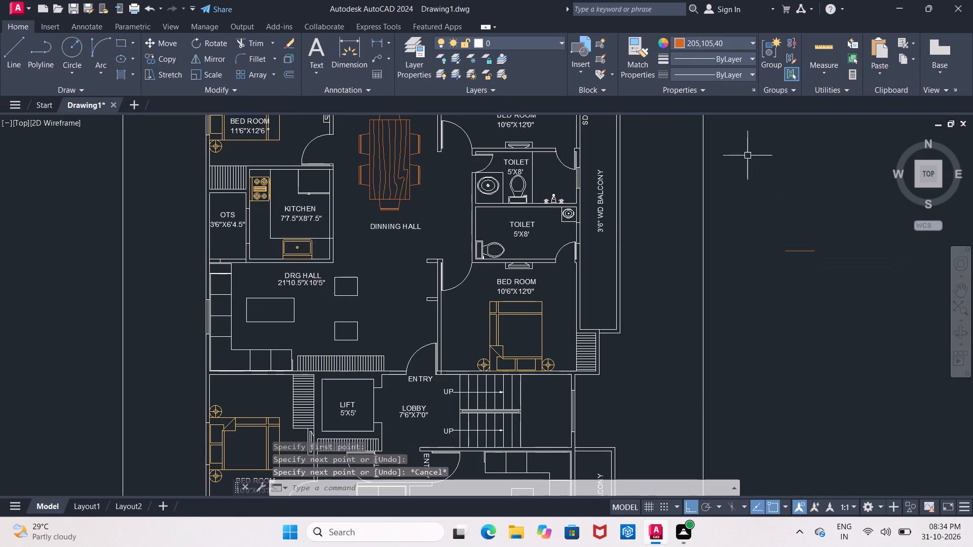
Match the sample line's properties onto the centre table rectangle and the two small squares in the DRG HALL.
click(636, 53)
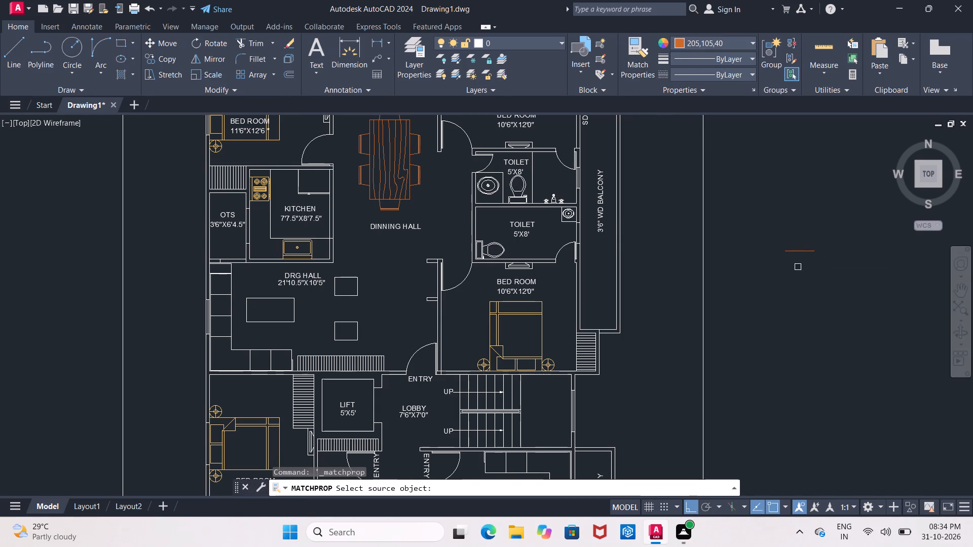
click(798, 251)
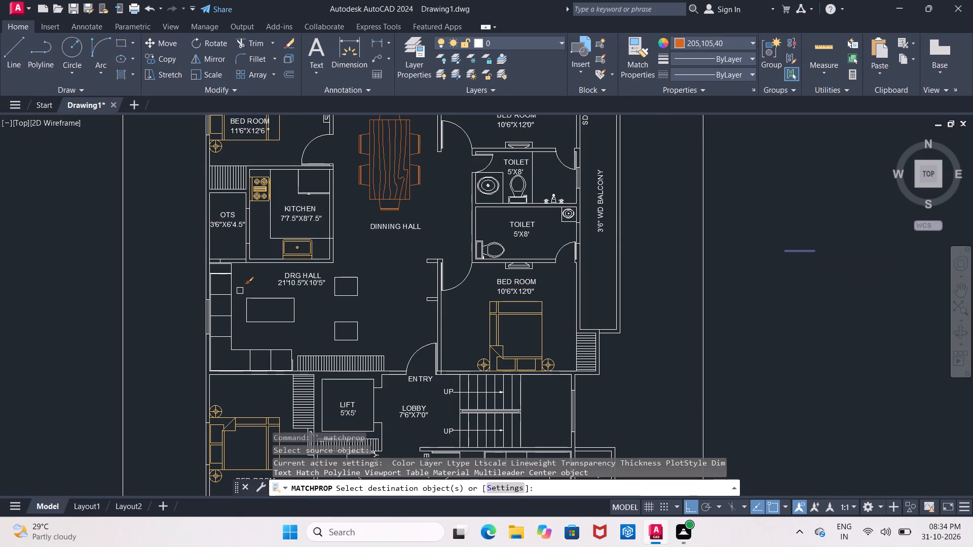
click(240, 291)
click(308, 332)
click(330, 271)
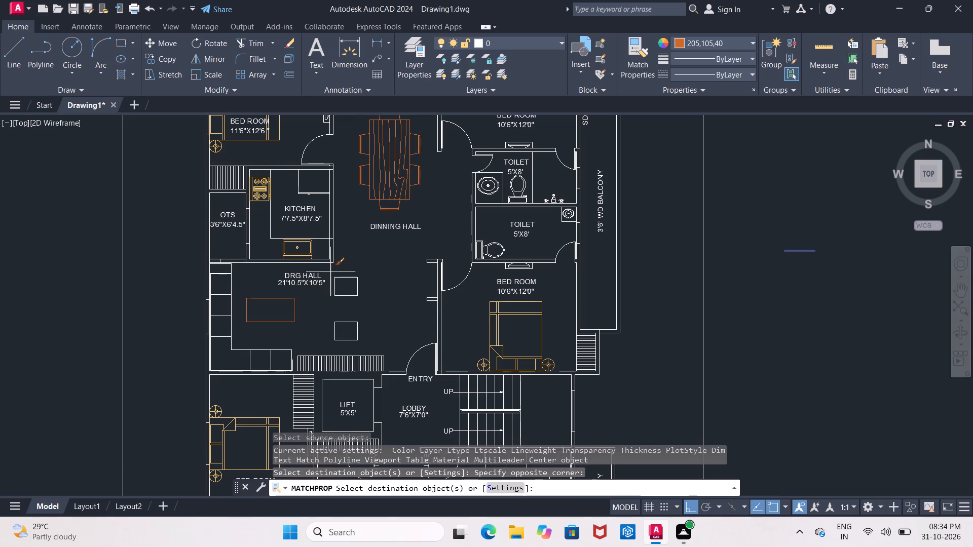
click(376, 305)
drag(327, 312, 329, 318)
click(369, 336)
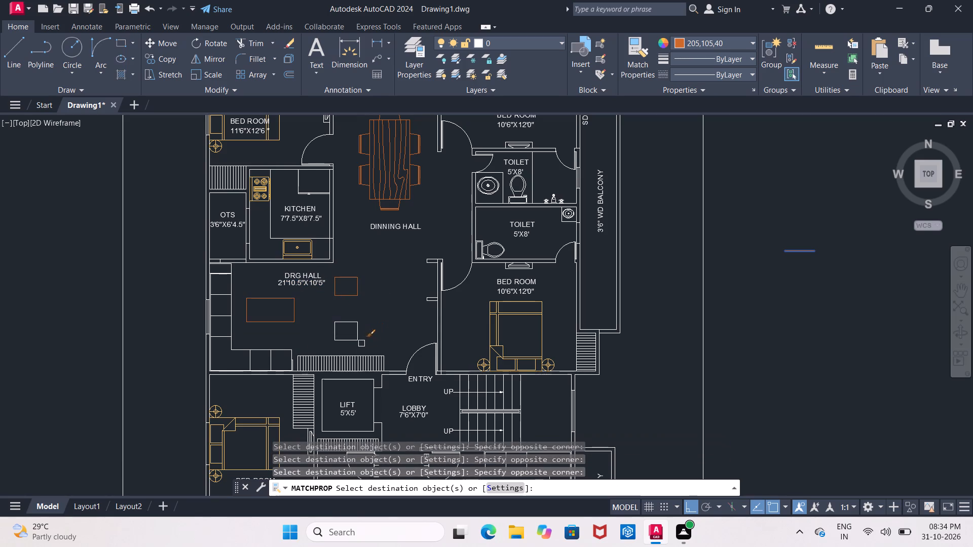
drag(328, 314, 329, 321)
click(364, 338)
click(355, 340)
Match the same properties onto the centre table rectangles in the DRG/DINNING room and the adjacent living area beside the OTS.
middle_drag(373, 312, 336, 332)
scroll(335, 331, down, 1)
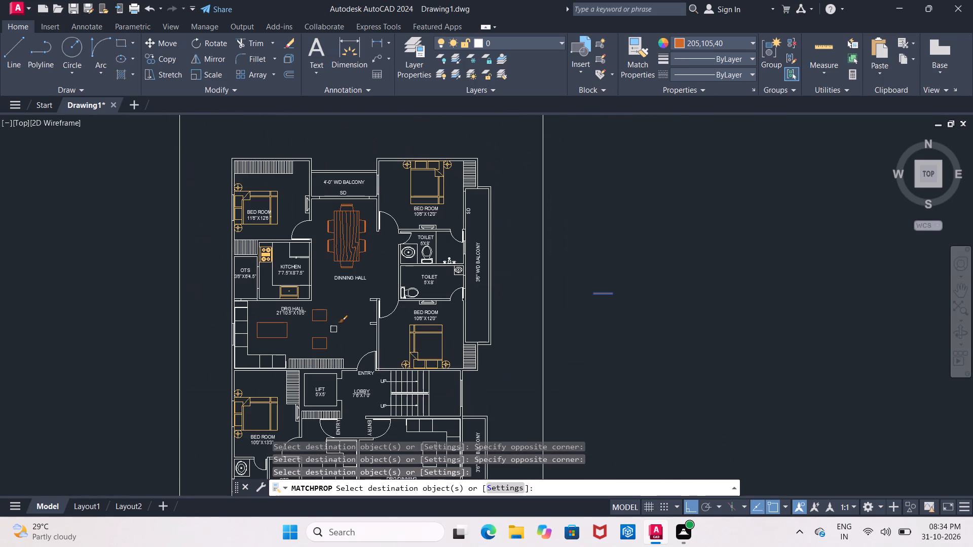
middle_drag(321, 354, 322, 260)
scroll(322, 257, down, 1)
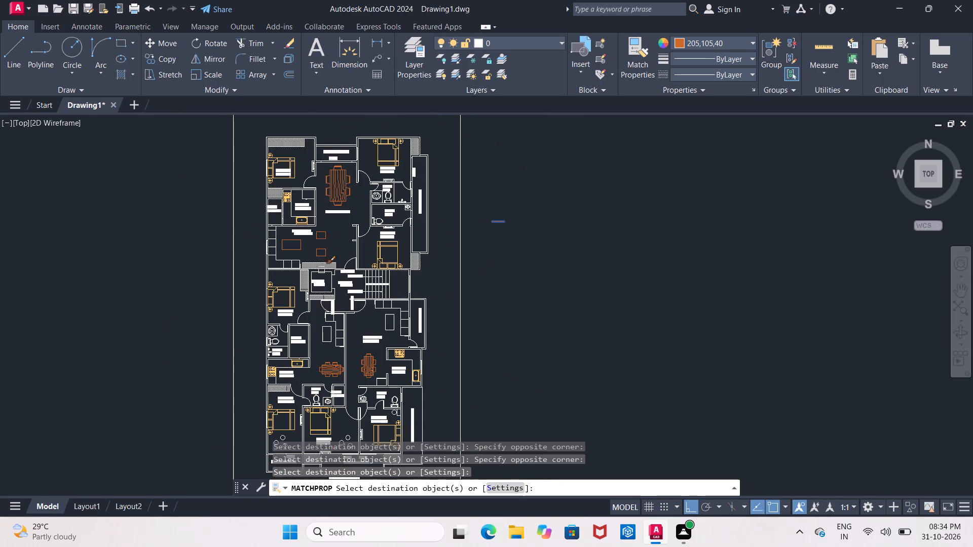
scroll(317, 336, up, 3)
drag(316, 292, 326, 306)
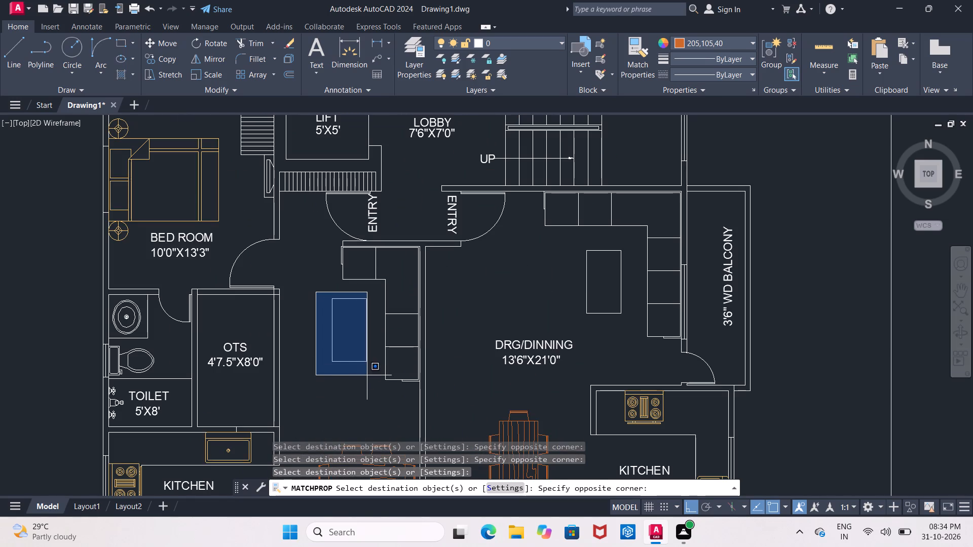
click(369, 374)
drag(570, 242, 576, 252)
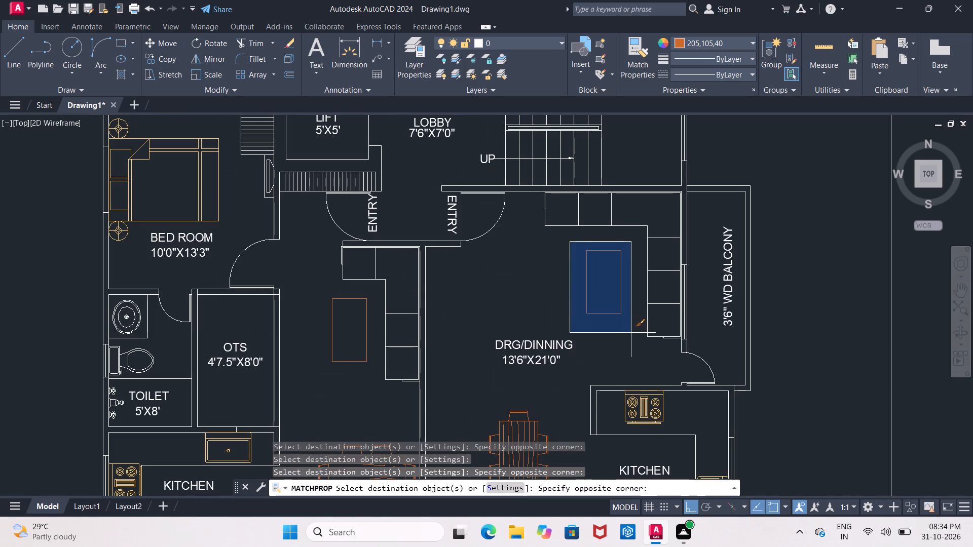
click(631, 333)
Match the same properties onto the three circles in the 10'0"X15'4.5" bedroom and the three in the 10'0"X13'6" bedroom.
scroll(514, 288, down, 1)
middle_drag(514, 288, 493, 193)
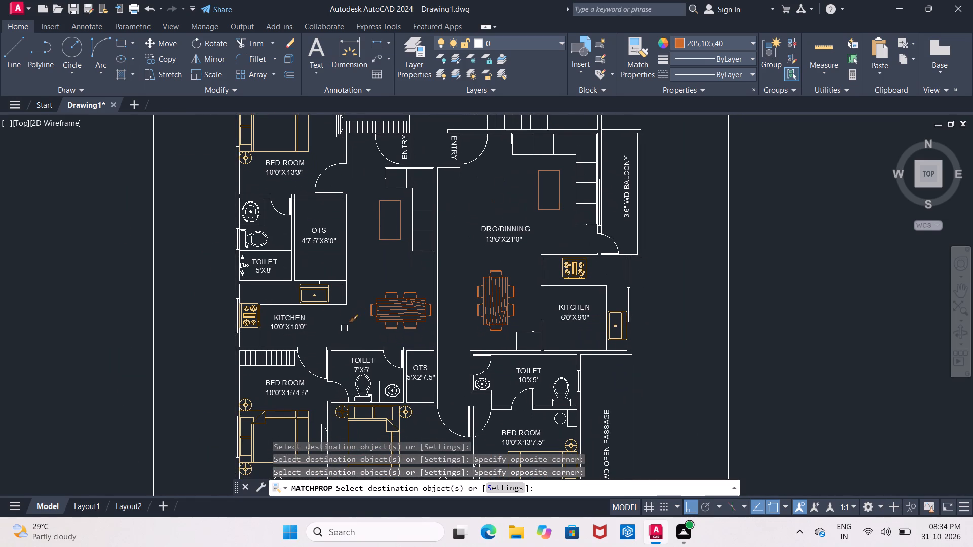
middle_drag(343, 316, 343, 230)
middle_drag(314, 400, 326, 312)
scroll(277, 317, up, 1)
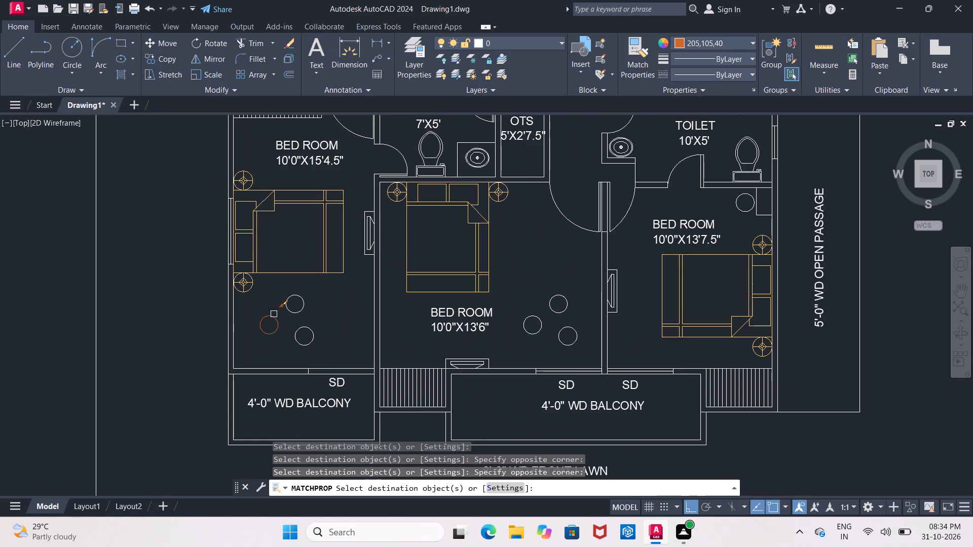
click(260, 320)
click(289, 297)
click(292, 334)
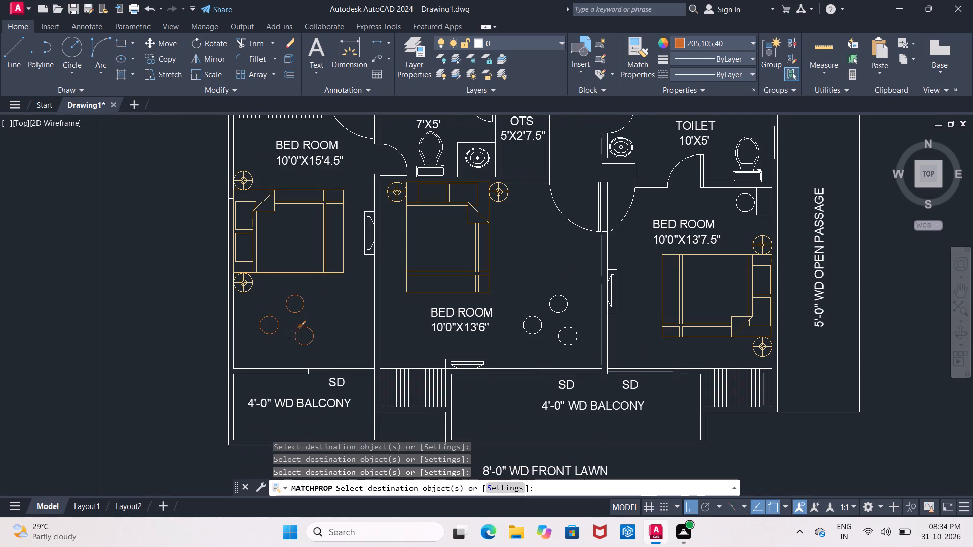
click(525, 329)
click(556, 303)
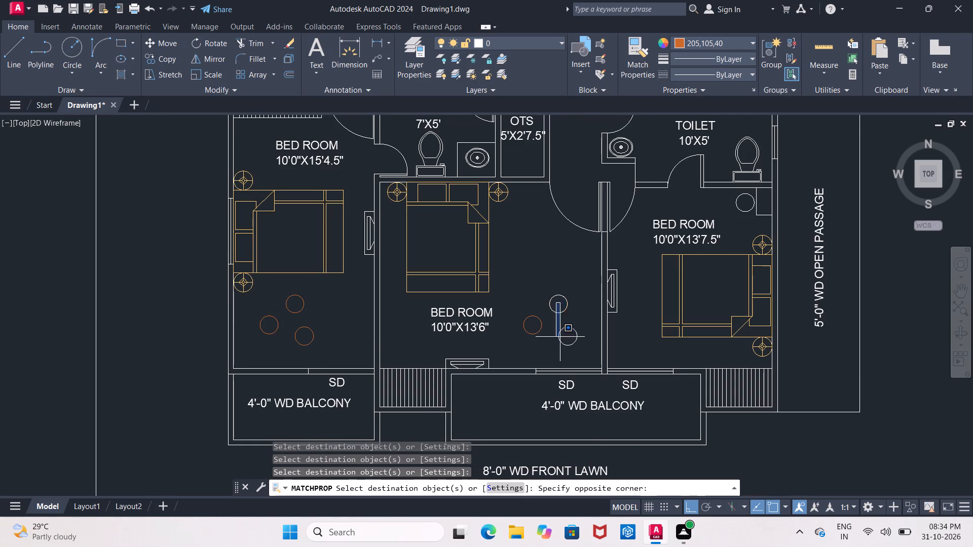
click(565, 338)
click(557, 343)
click(561, 316)
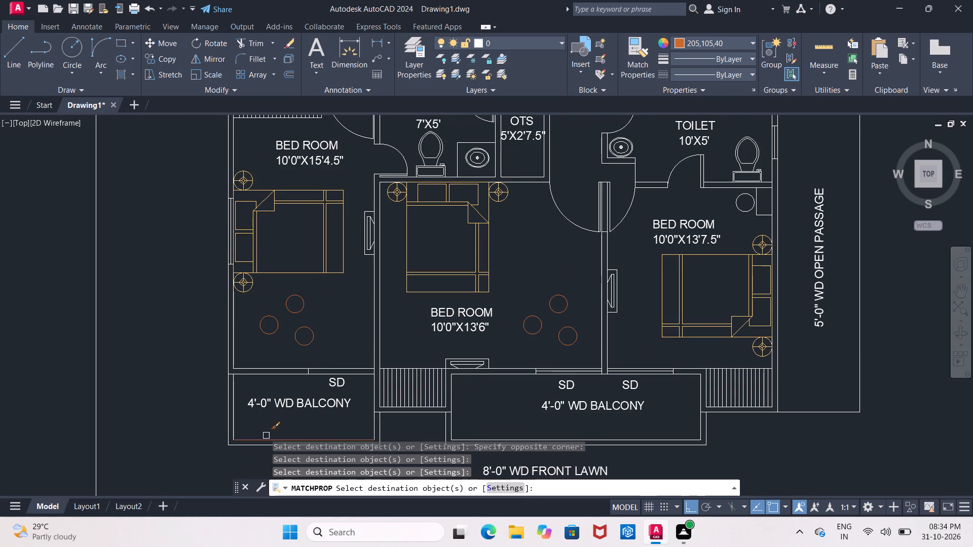
Match the 205,105,40 sample's properties onto the stripes in the left half of the strip between the two balconies.
middle_drag(282, 423, 267, 357)
scroll(381, 329, up, 1)
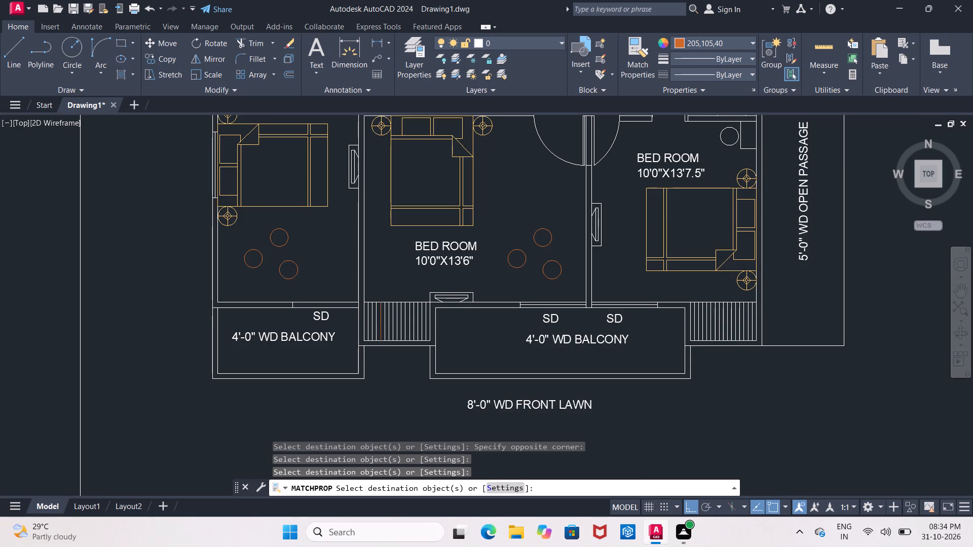
scroll(381, 329, up, 2)
click(366, 323)
click(382, 321)
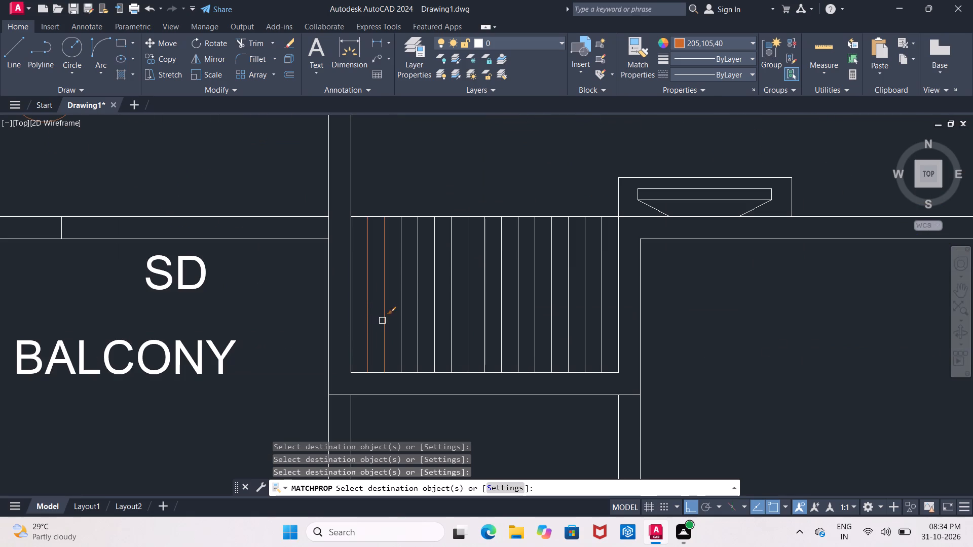
click(405, 321)
click(396, 315)
click(394, 314)
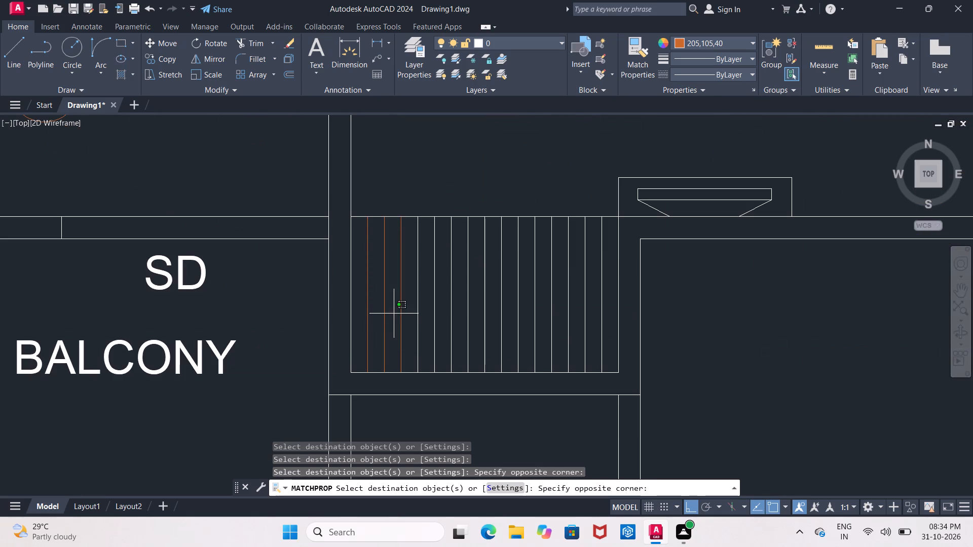
drag(394, 314, 490, 314)
click(488, 309)
click(464, 308)
click(454, 302)
drag(446, 301, 440, 302)
click(435, 302)
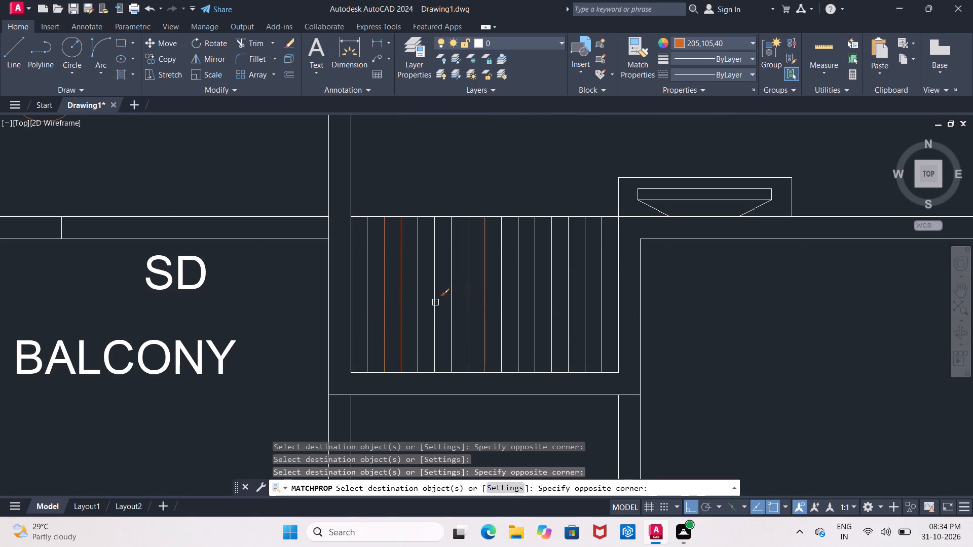
click(393, 207)
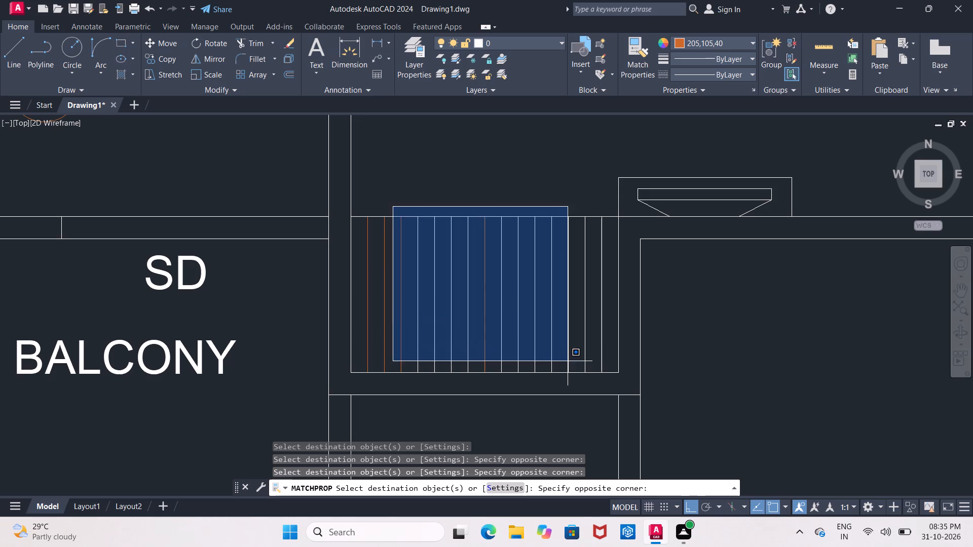
click(569, 361)
click(448, 341)
click(429, 335)
click(415, 327)
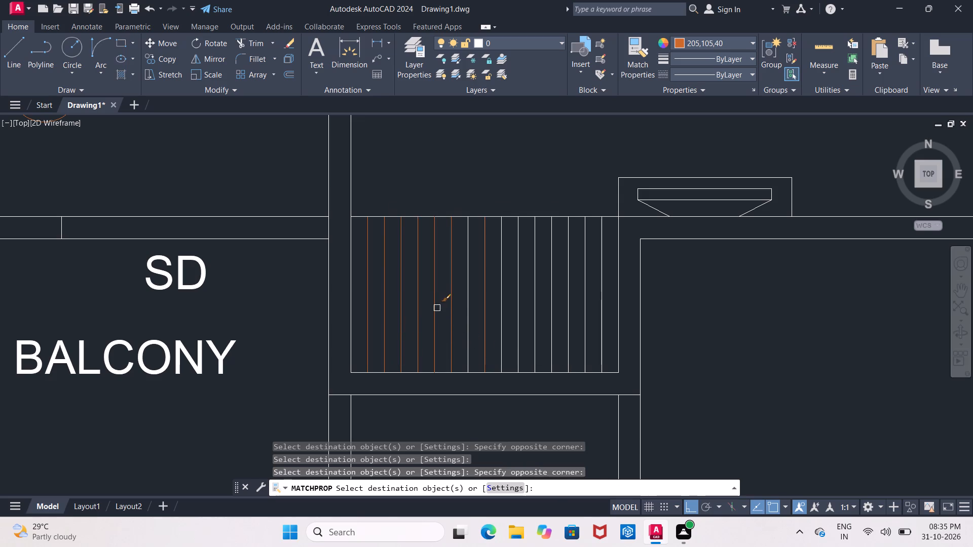
Match the same properties onto the remaining stripes of that strip and its right edge line.
click(437, 308)
click(467, 311)
click(500, 321)
click(519, 321)
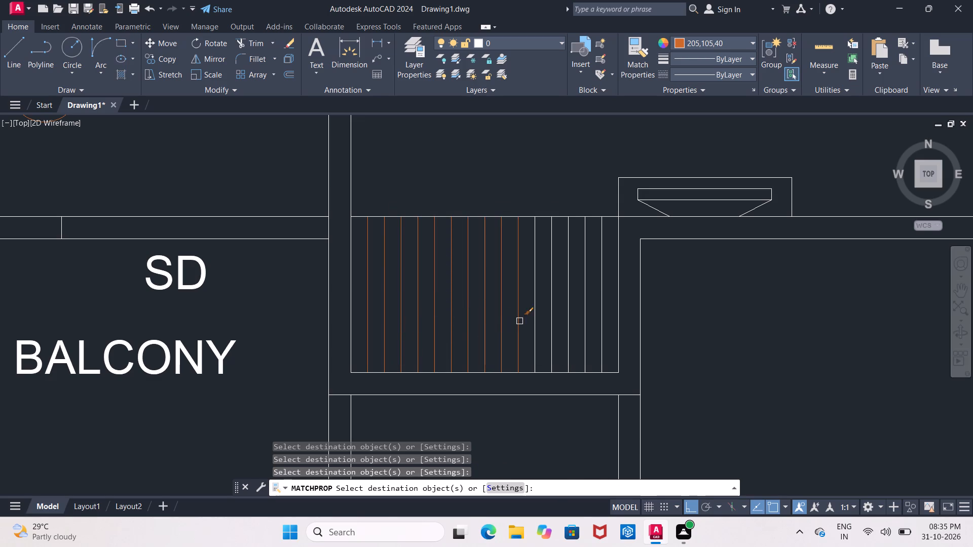
click(536, 324)
click(554, 328)
click(574, 331)
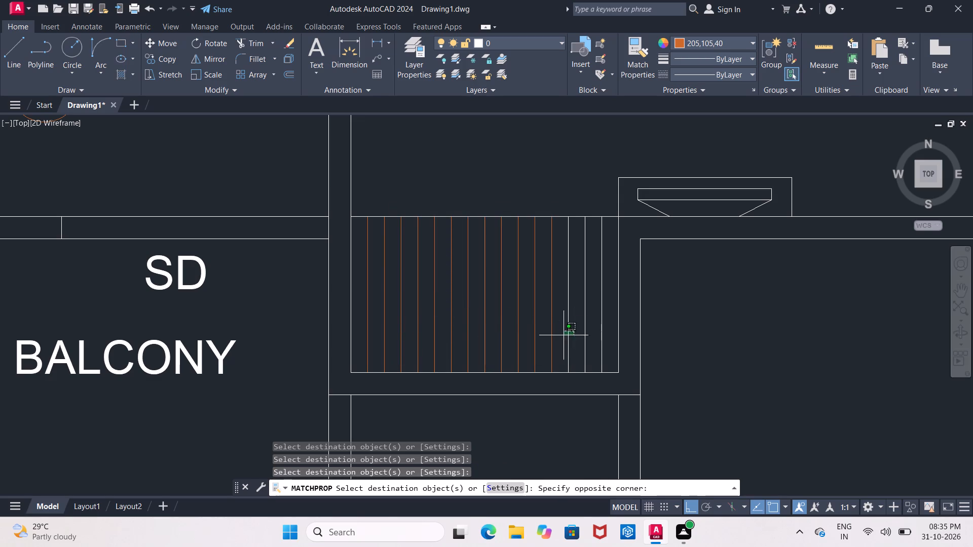
click(559, 335)
click(590, 327)
click(578, 330)
click(600, 329)
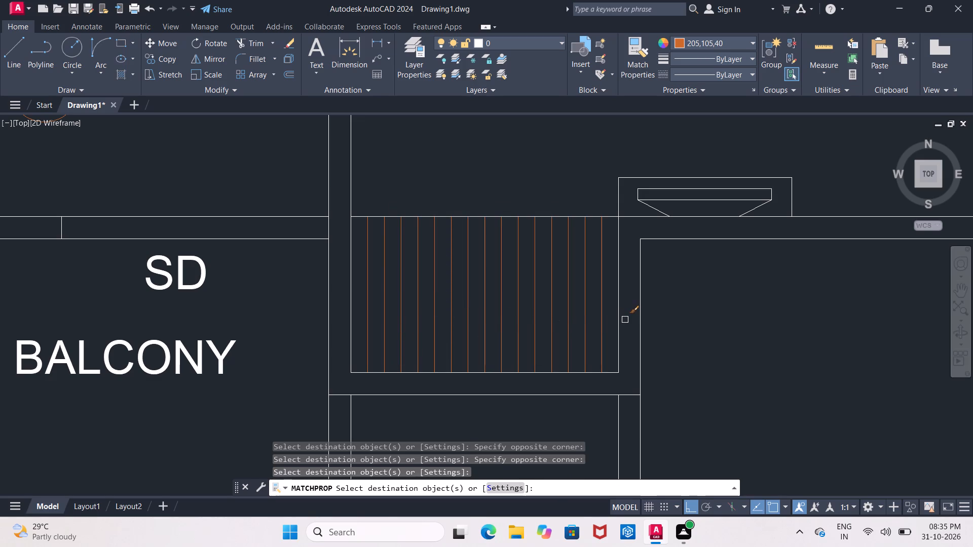
click(619, 320)
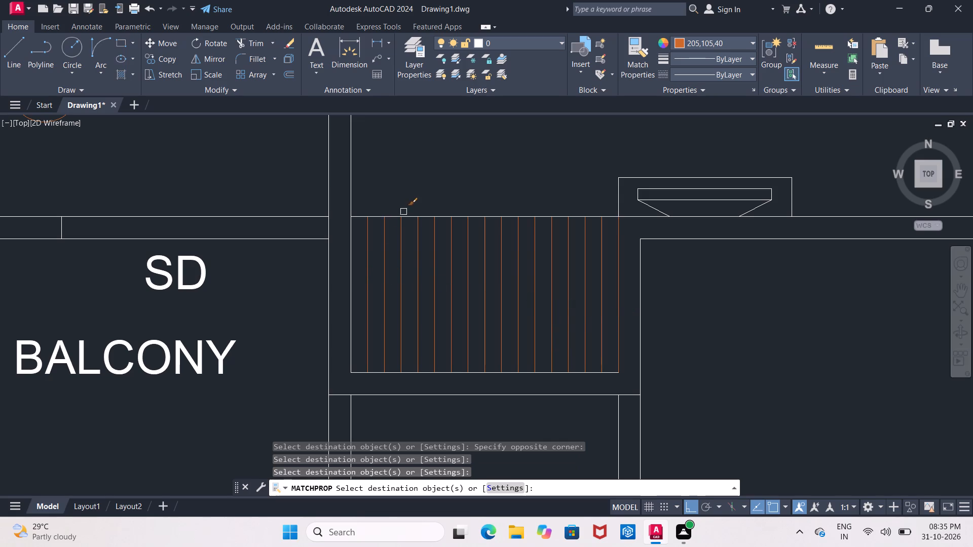
Trim the strip's top edge segment between the last stripe and the right edge, and redraw it as a line in 205,105,40.
key(Escape)
key(t)
key(r)
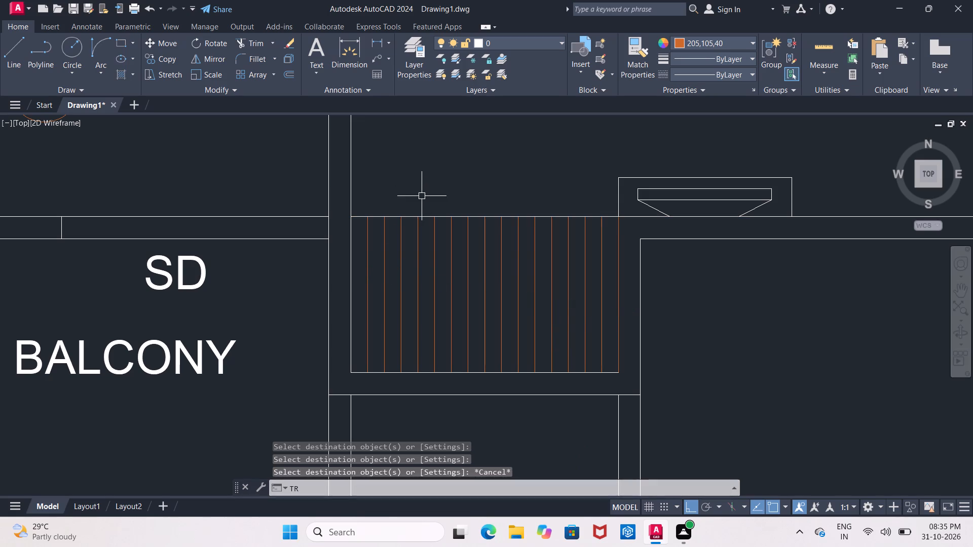
key(space)
key(space)
scroll(610, 220, up, 2)
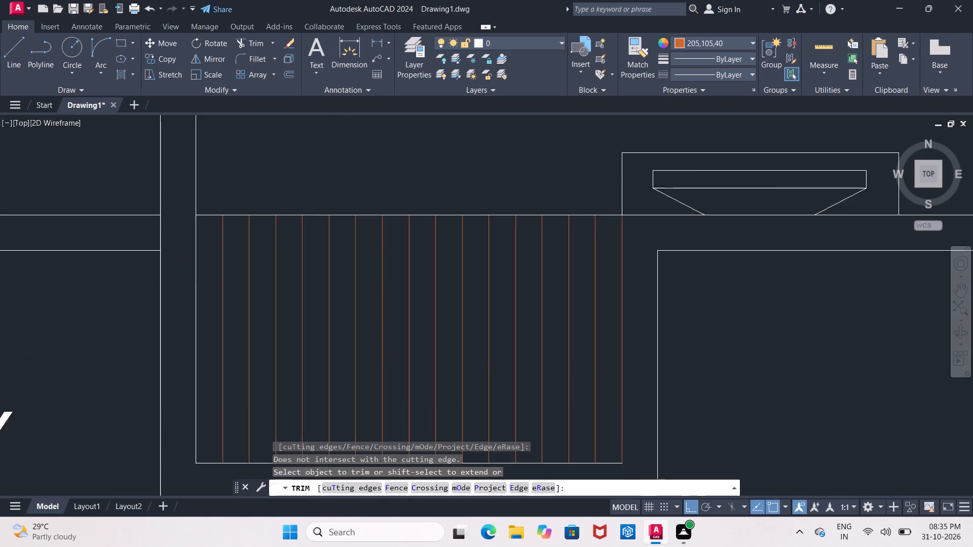
click(607, 214)
key(Escape)
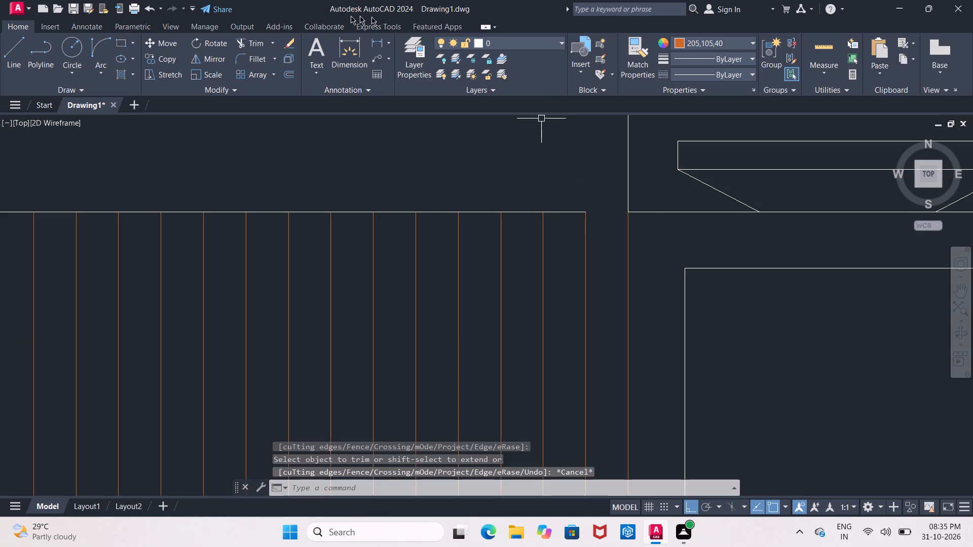
click(21, 61)
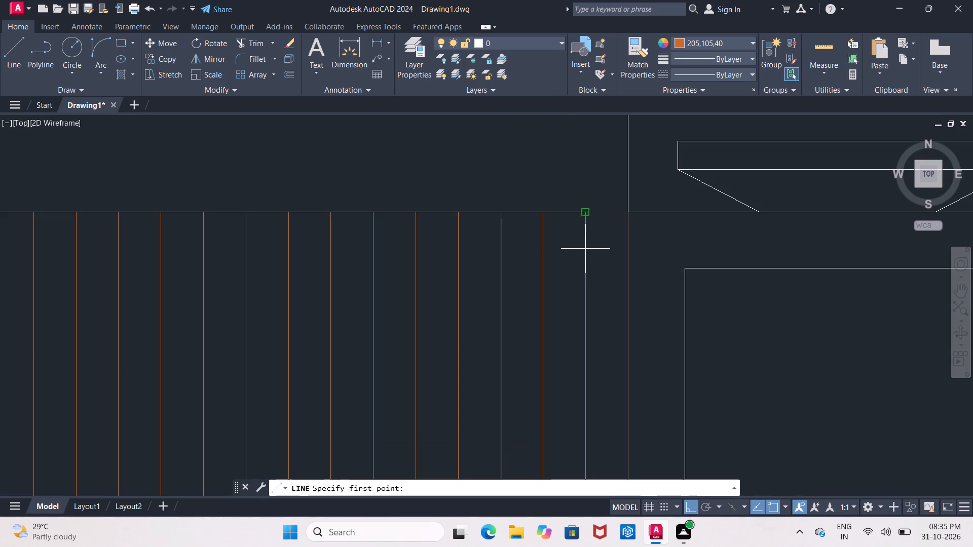
click(588, 211)
click(626, 209)
key(Escape)
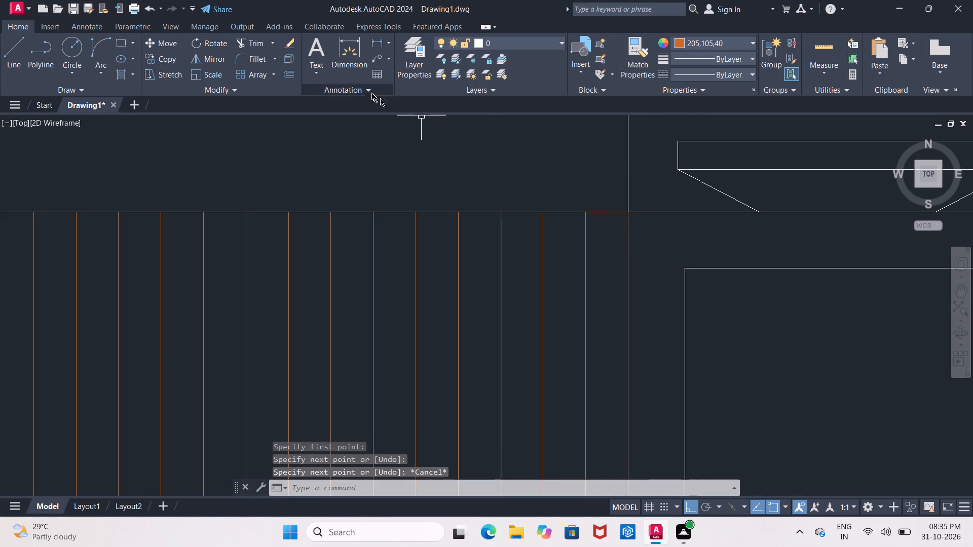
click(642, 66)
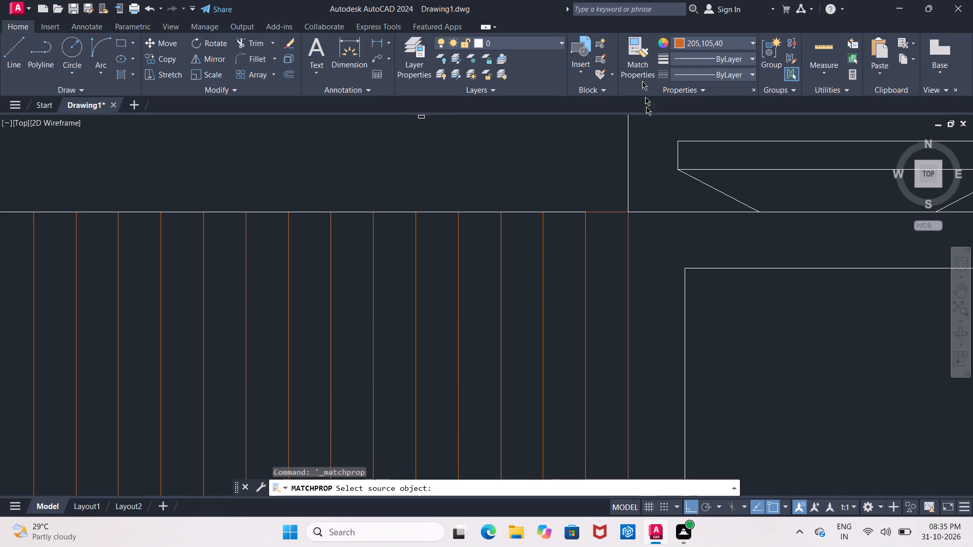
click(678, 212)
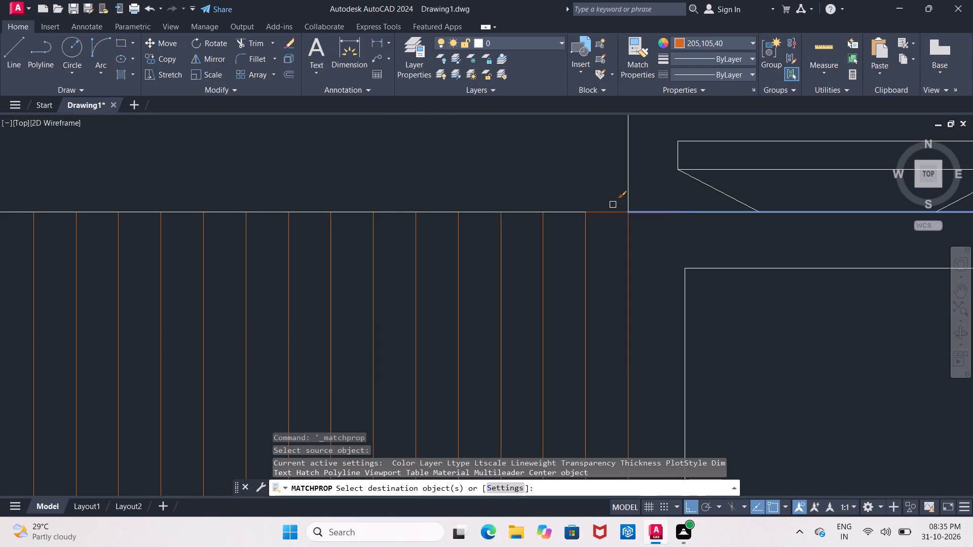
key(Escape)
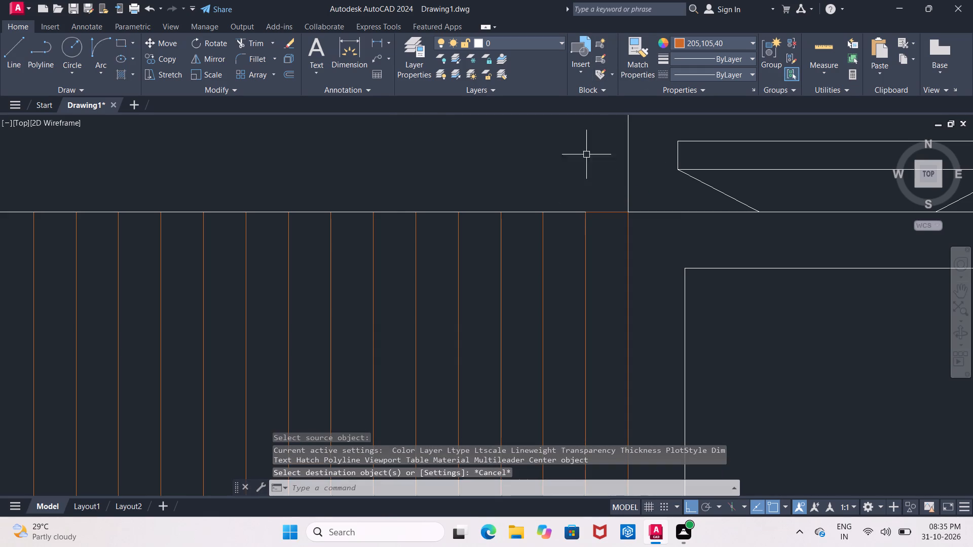
Match the short redrawn line's properties onto the rest of the strip's top edge line.
click(629, 56)
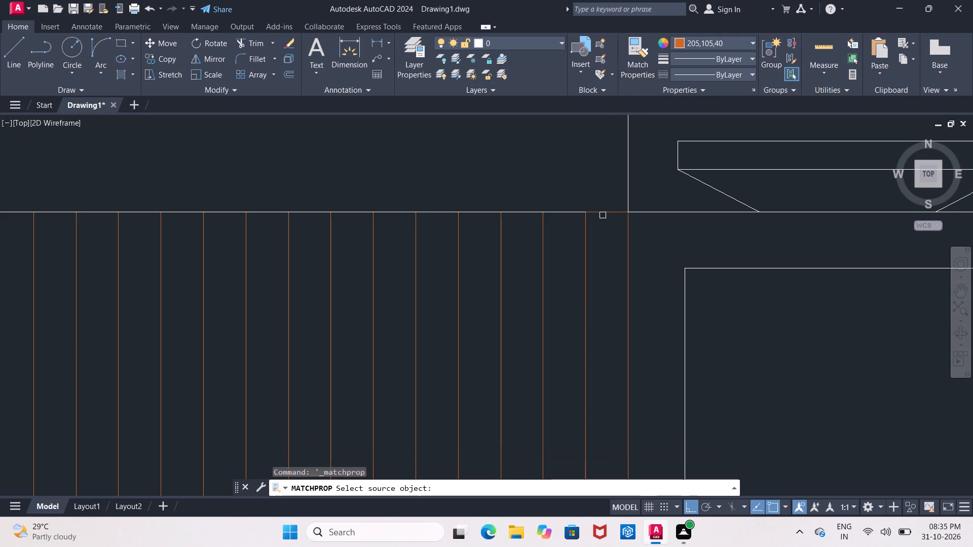
click(603, 214)
click(574, 214)
scroll(574, 214, down, 2)
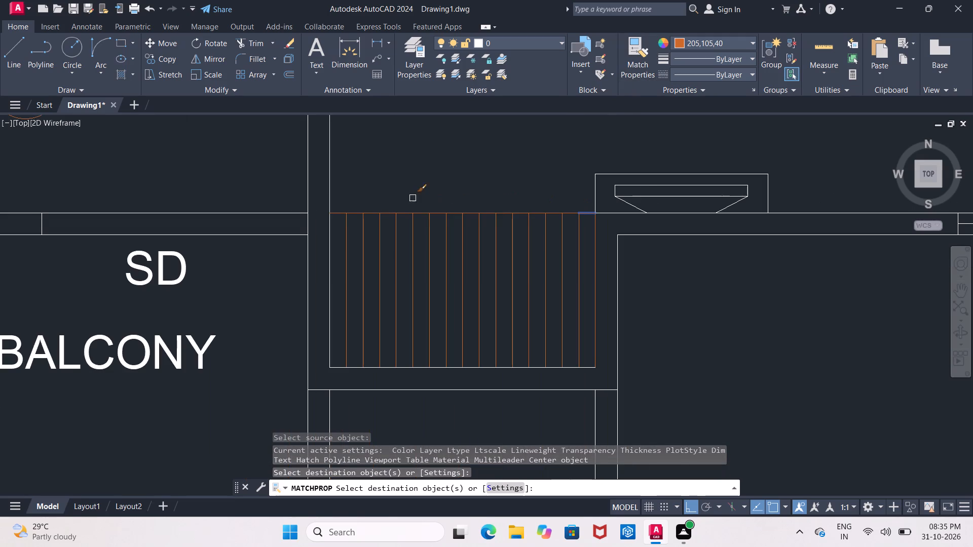
key(Escape)
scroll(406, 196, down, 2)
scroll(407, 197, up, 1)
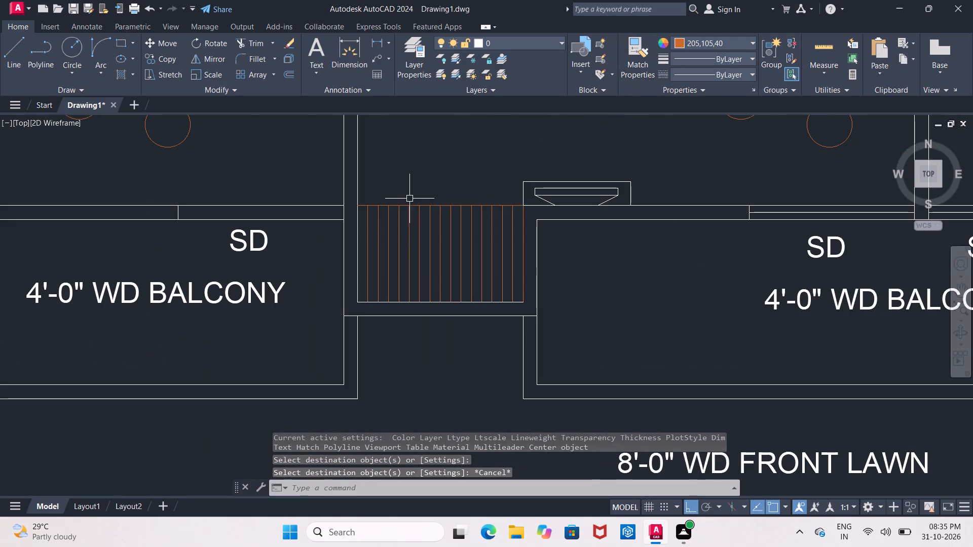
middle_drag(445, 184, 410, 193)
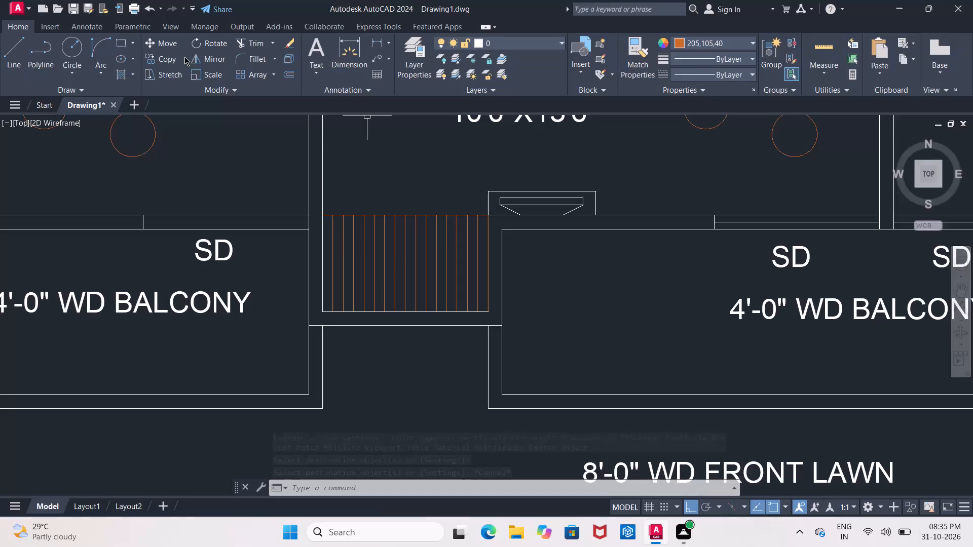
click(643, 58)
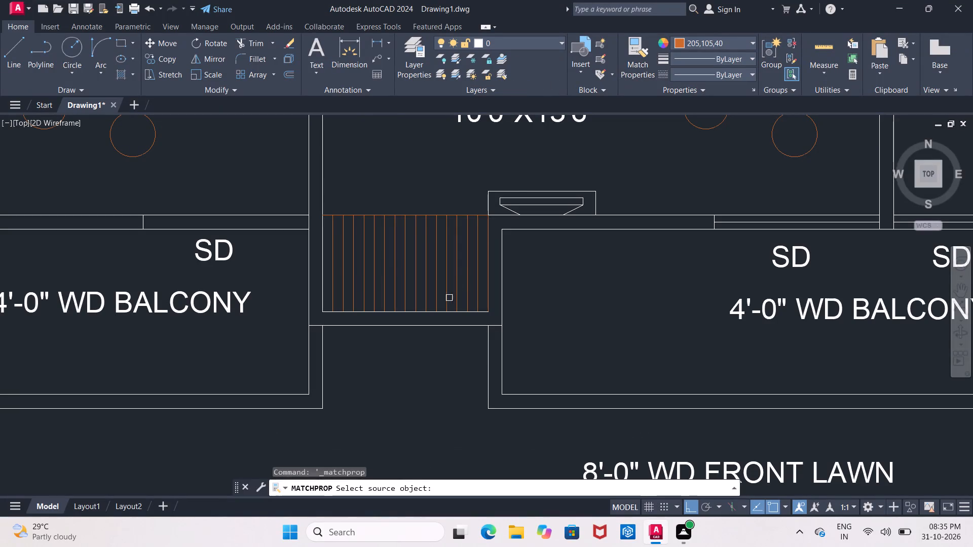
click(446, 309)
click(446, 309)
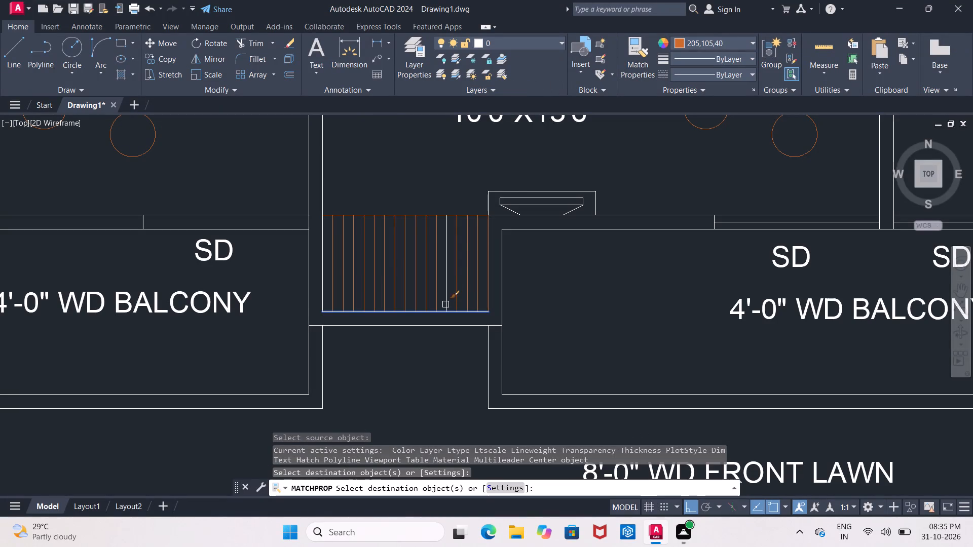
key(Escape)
Match a recoloured stripe's properties onto the bottom edge line of the strip between the balconies.
click(633, 66)
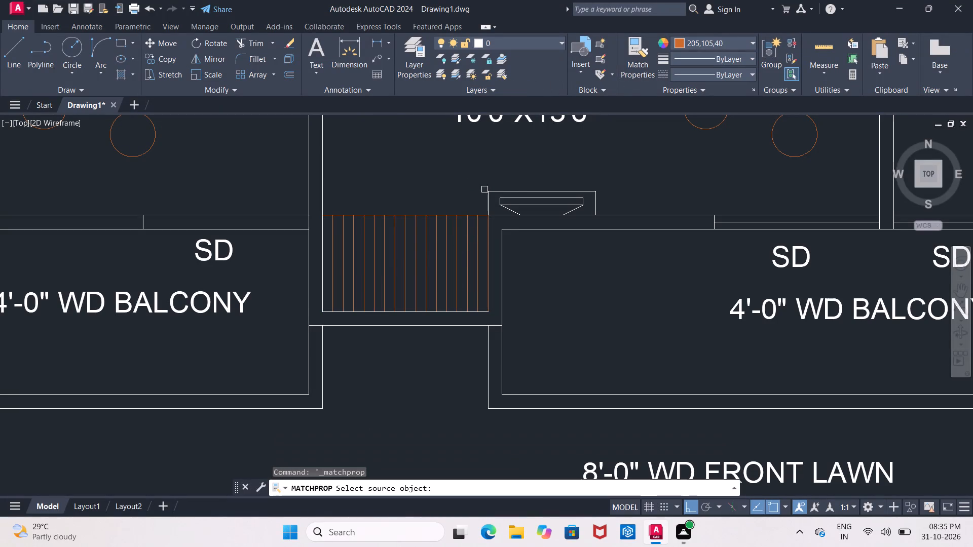
click(417, 262)
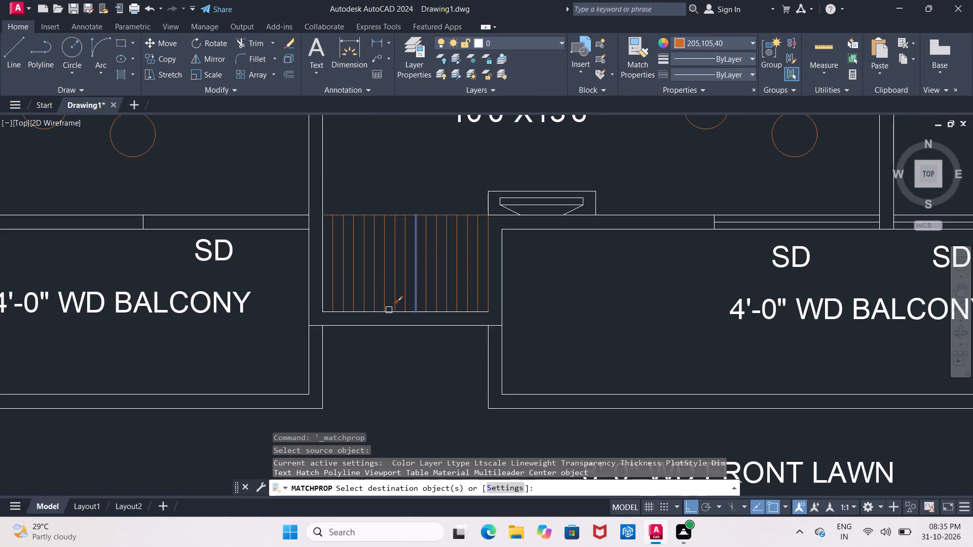
click(388, 310)
key(Escape)
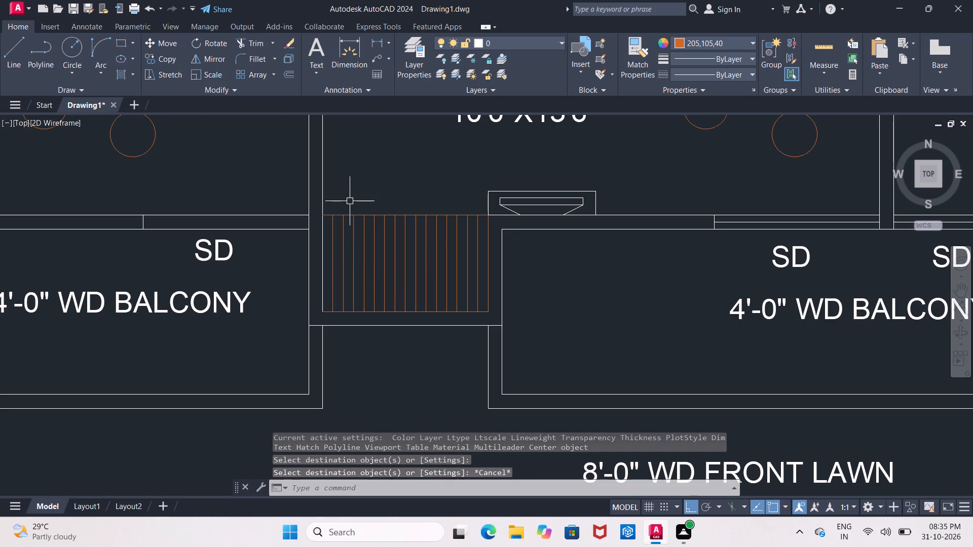
Trim the wall line along the strip's left edge and redraw that edge as a line in 205,105,40.
key(t)
key(r)
key(space)
key(space)
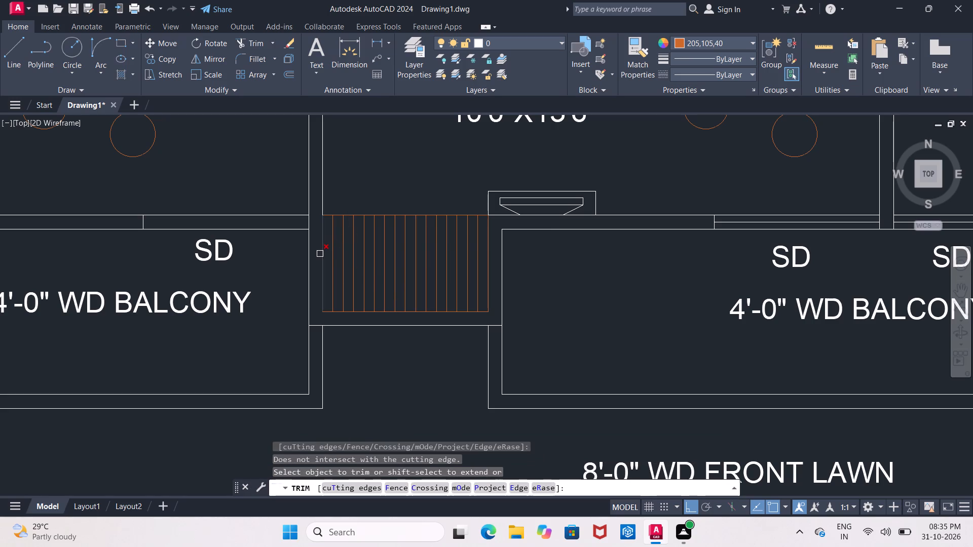
click(320, 254)
key(Escape)
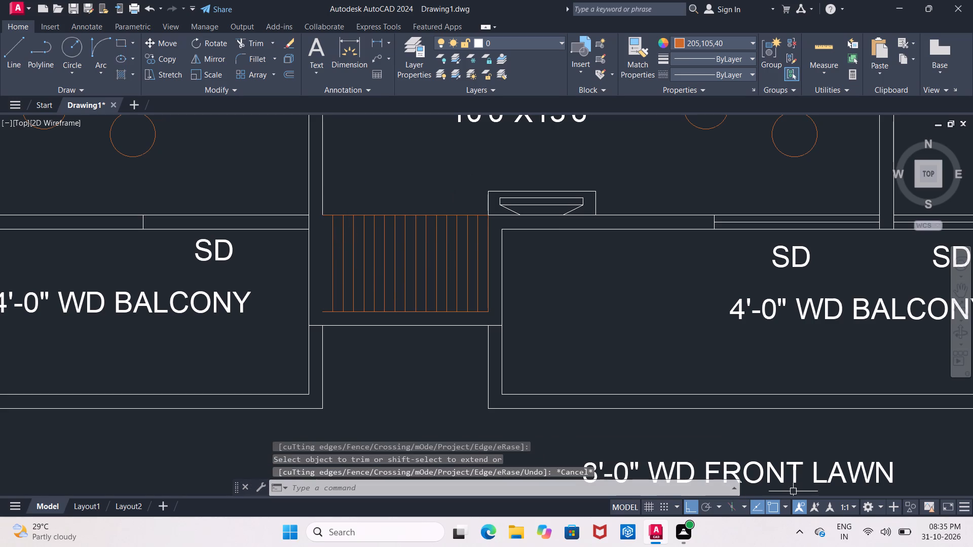
click(7, 53)
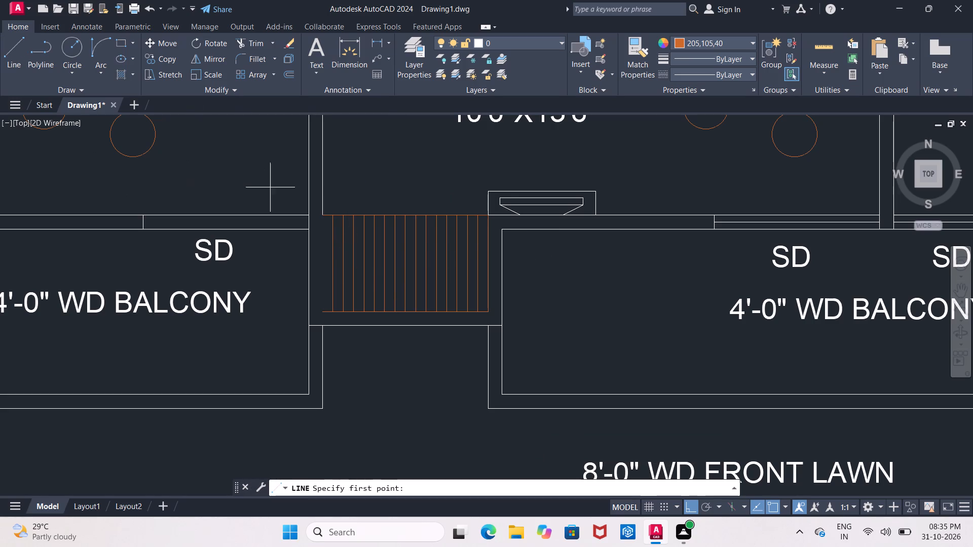
click(322, 217)
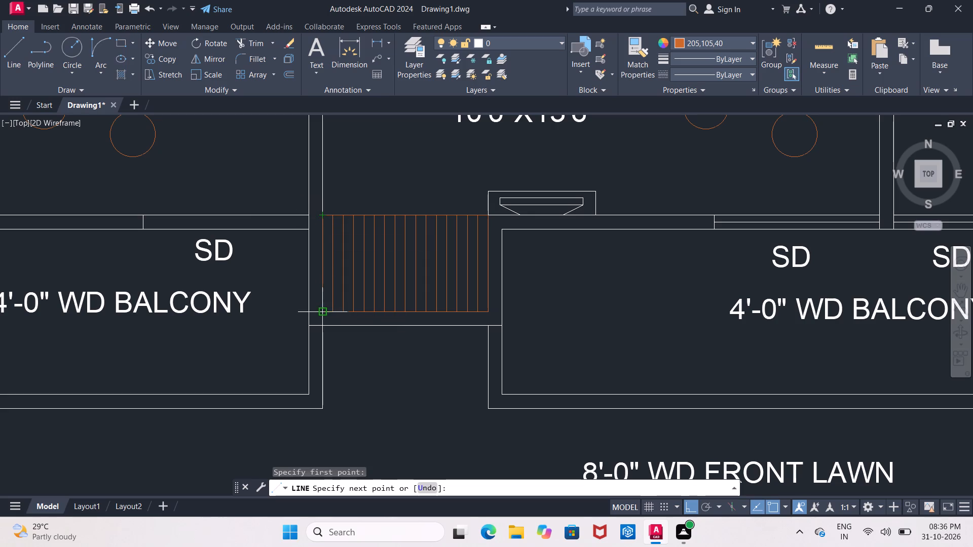
click(321, 309)
key(Escape)
Match a recoloured stripe's properties onto the stripes and bottom edge of the strip beside the open passage.
scroll(323, 269, down, 2)
middle_drag(287, 223, 277, 254)
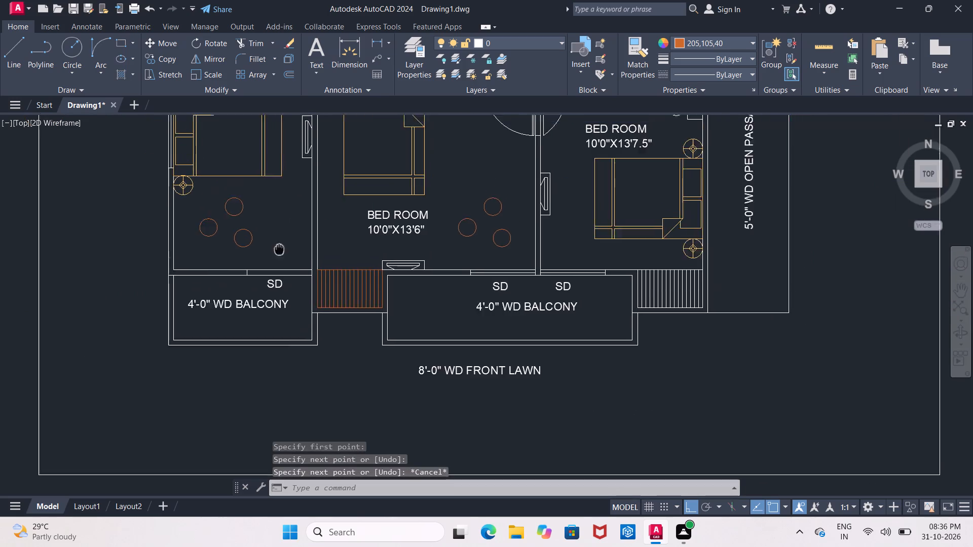
middle_drag(277, 254, 249, 294)
scroll(249, 294, down, 1)
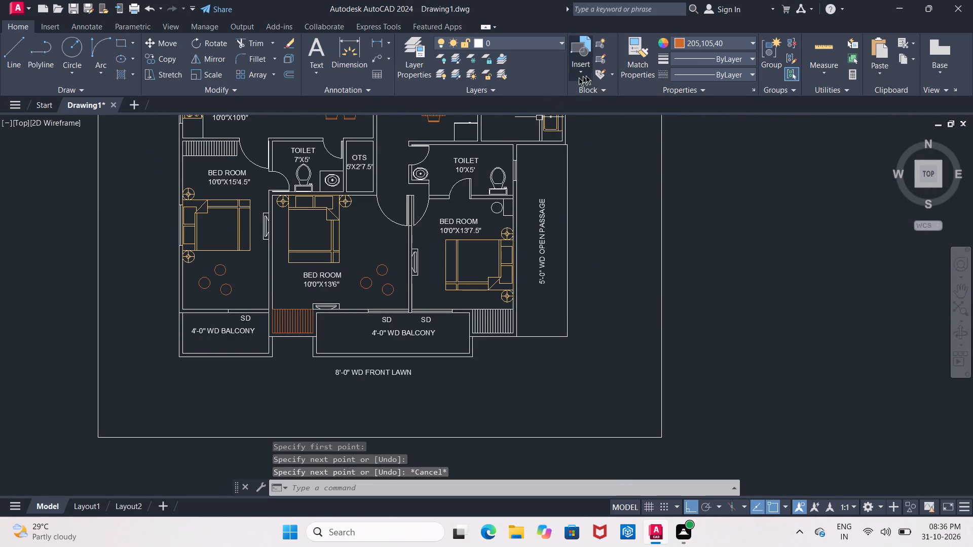
click(638, 58)
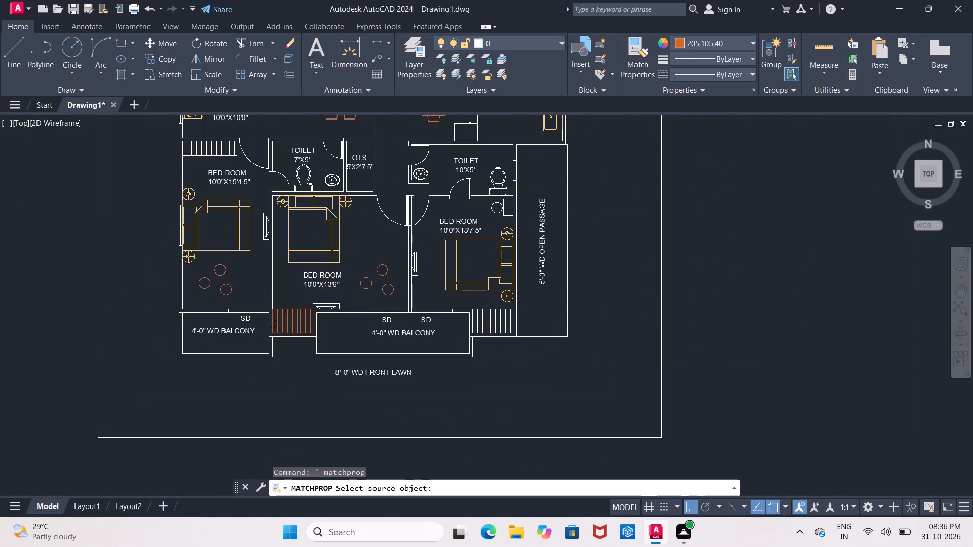
click(286, 322)
scroll(490, 327, up, 2)
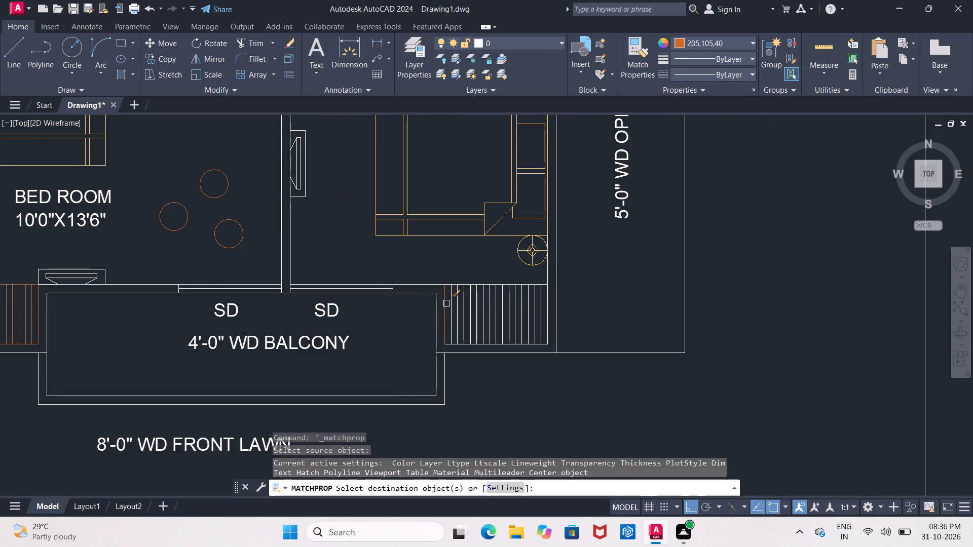
scroll(446, 303, up, 2)
drag(425, 237, 429, 245)
middle_drag(484, 362, 419, 275)
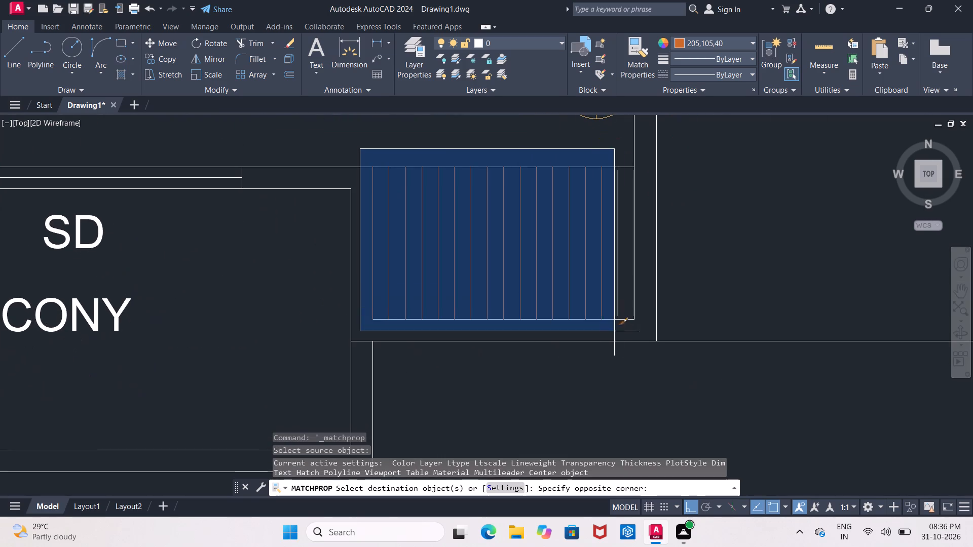
click(640, 327)
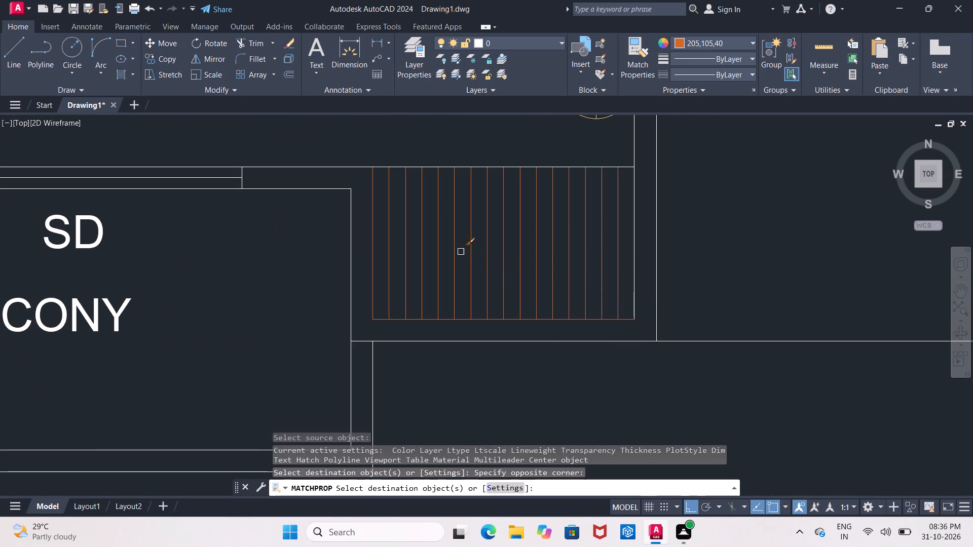
key(Escape)
Trim the strip's top edge segments at both ends, outside the second stripe and outside the last stripe.
text(TR)
key(space)
key(space)
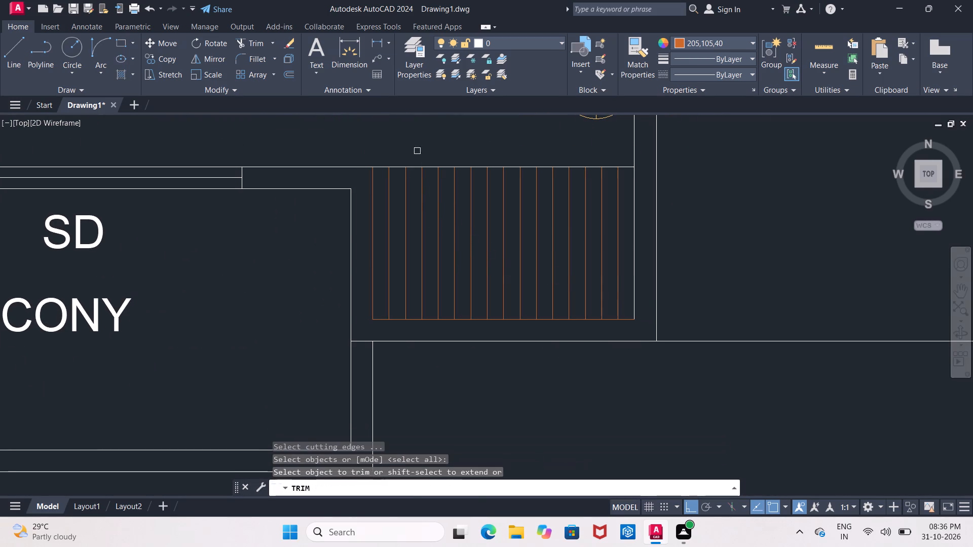
click(380, 168)
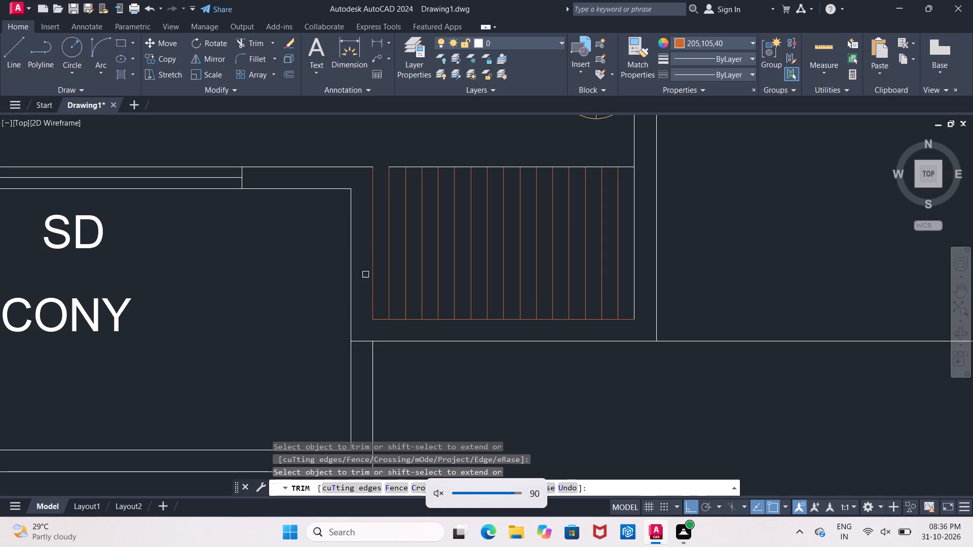
click(628, 168)
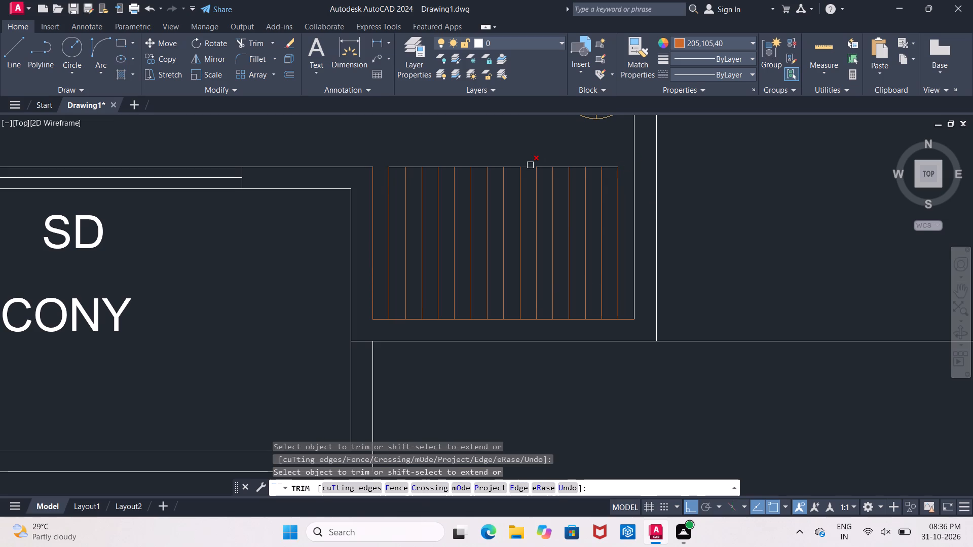
key(Escape)
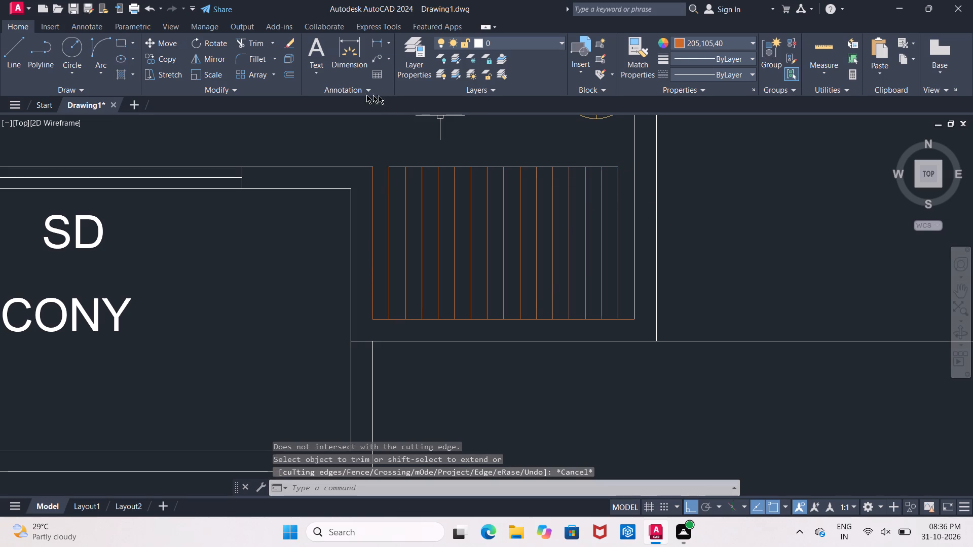
Redraw both trimmed top edge segments as lines in 205,105,40, running the one from the last stripe past the outer wall line.
click(22, 61)
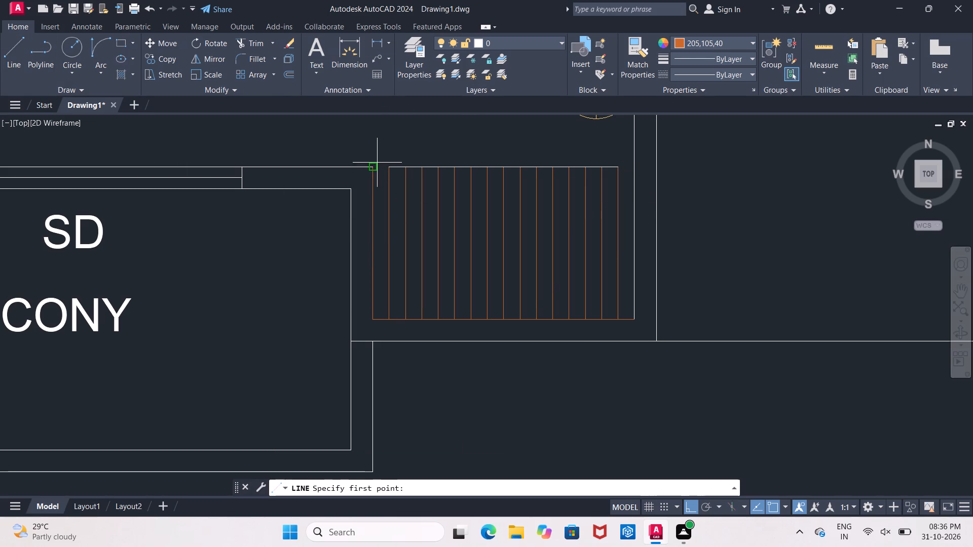
click(375, 167)
click(389, 169)
key(Escape)
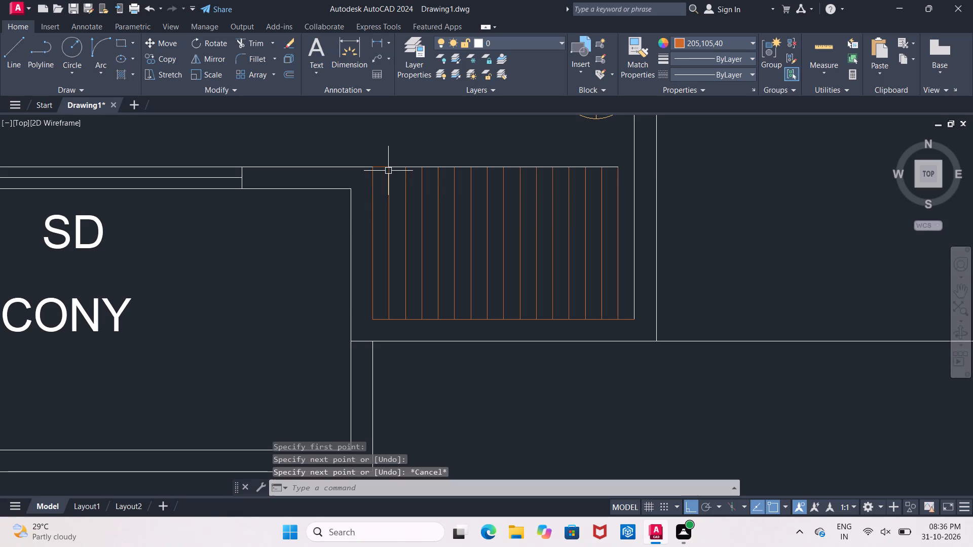
click(5, 41)
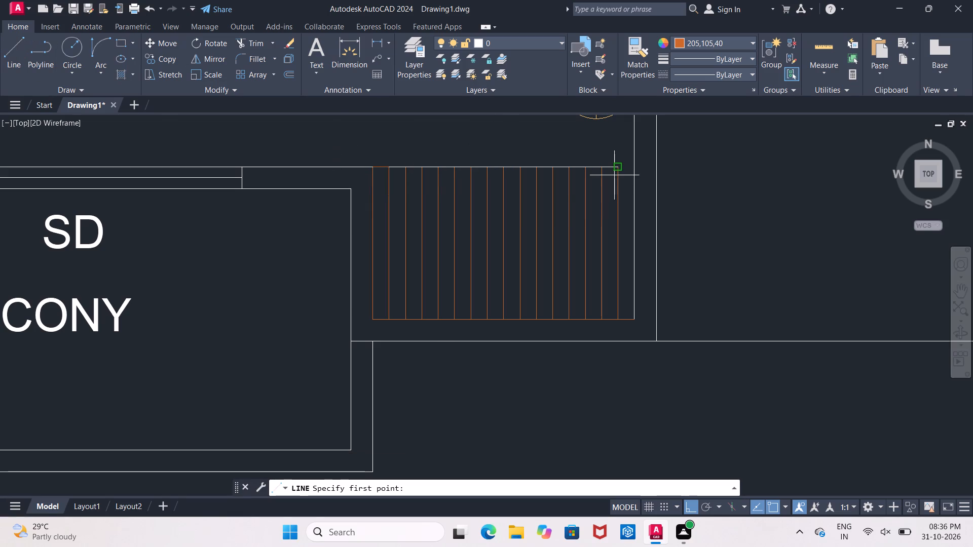
click(616, 168)
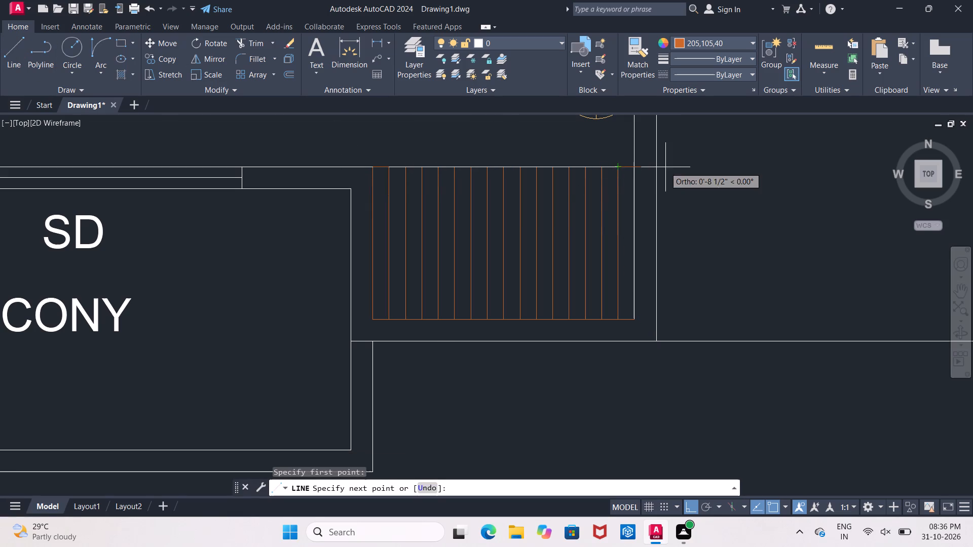
click(672, 167)
key(Escape)
Trim the redrawn line's overshoot between the two wall lines and delete the leftover piece beyond the outer wall line.
key(t)
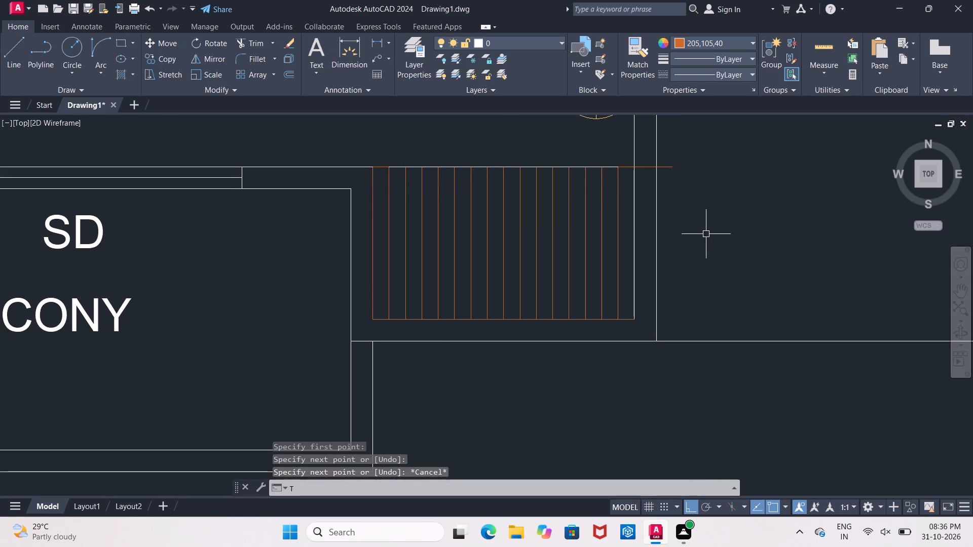
key(r)
key(space)
key(space)
click(648, 165)
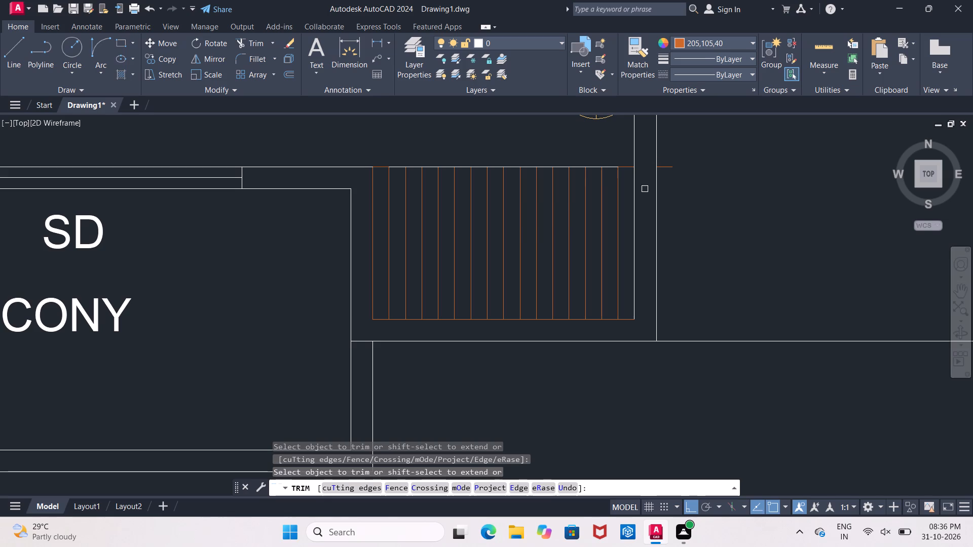
key(Escape)
click(668, 168)
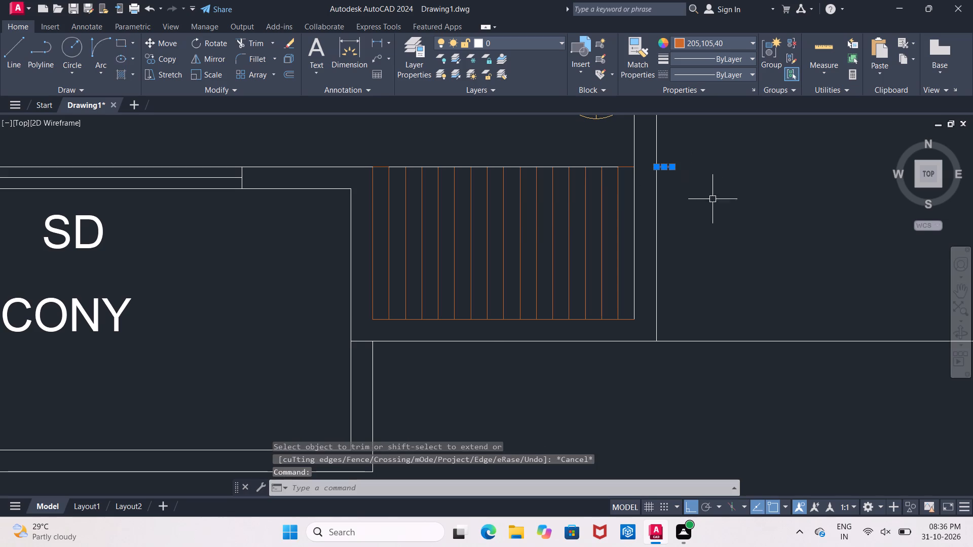
key(Delete)
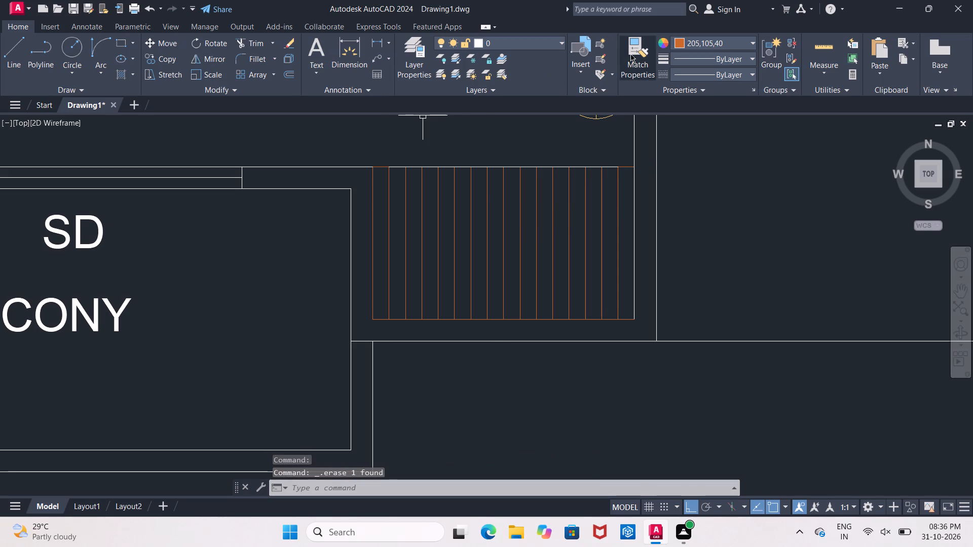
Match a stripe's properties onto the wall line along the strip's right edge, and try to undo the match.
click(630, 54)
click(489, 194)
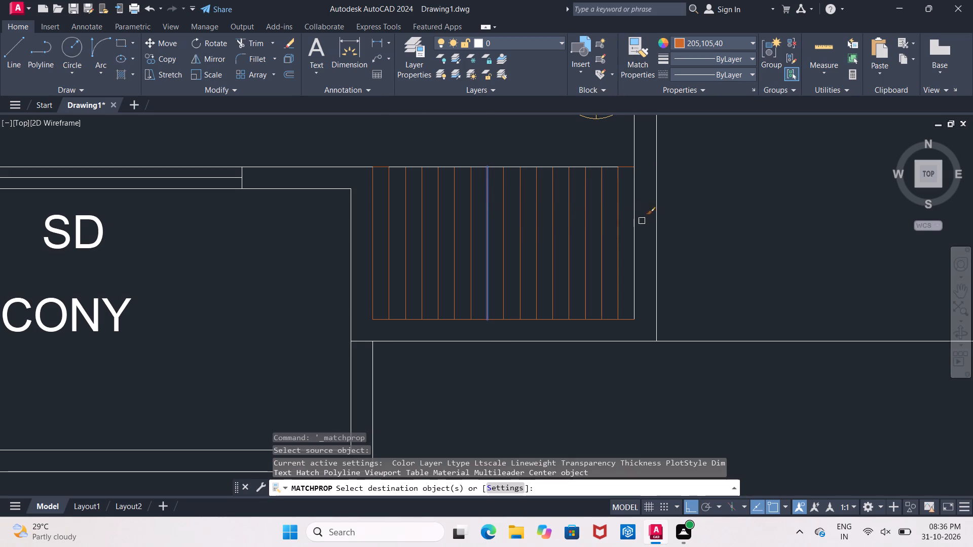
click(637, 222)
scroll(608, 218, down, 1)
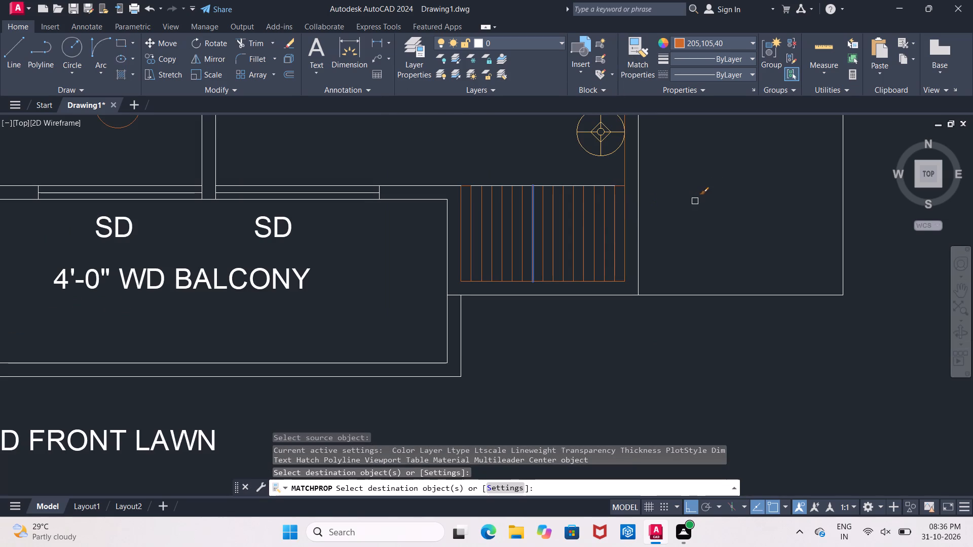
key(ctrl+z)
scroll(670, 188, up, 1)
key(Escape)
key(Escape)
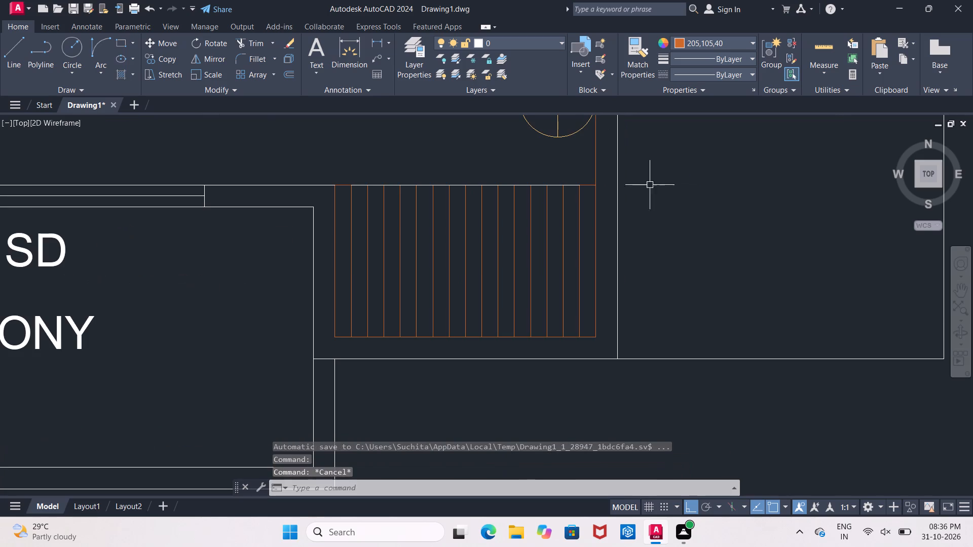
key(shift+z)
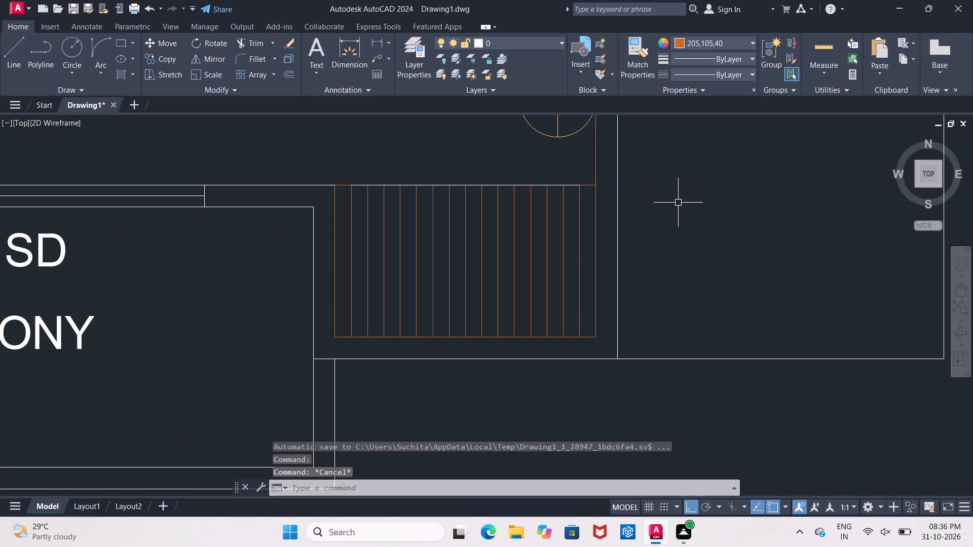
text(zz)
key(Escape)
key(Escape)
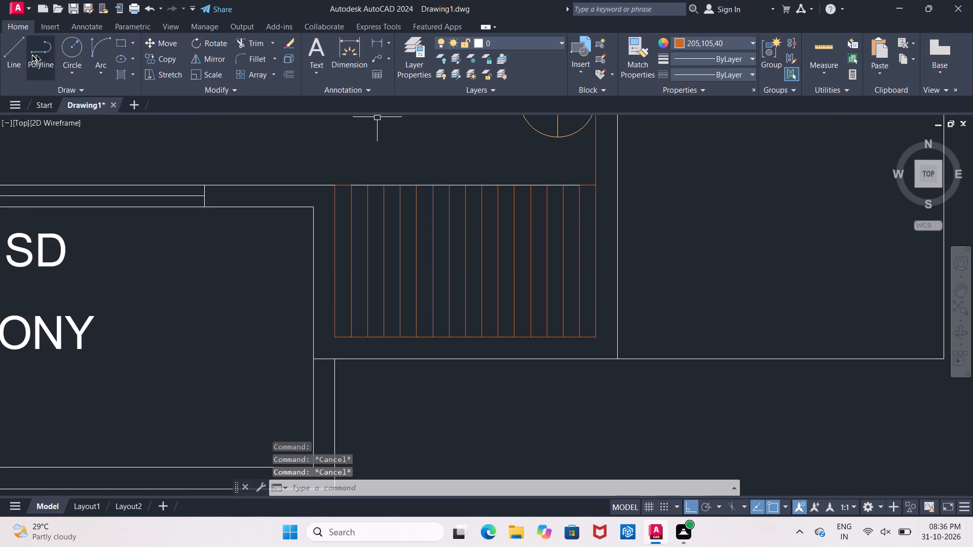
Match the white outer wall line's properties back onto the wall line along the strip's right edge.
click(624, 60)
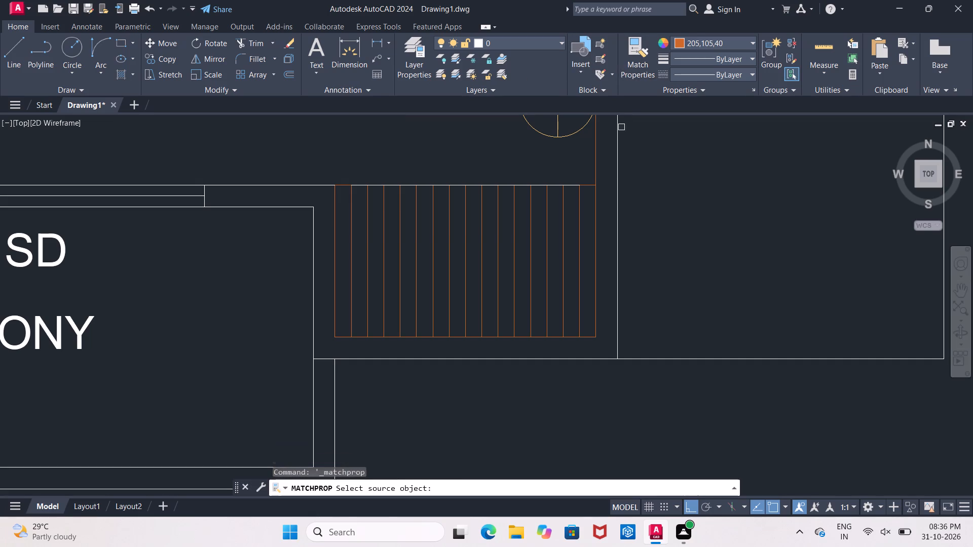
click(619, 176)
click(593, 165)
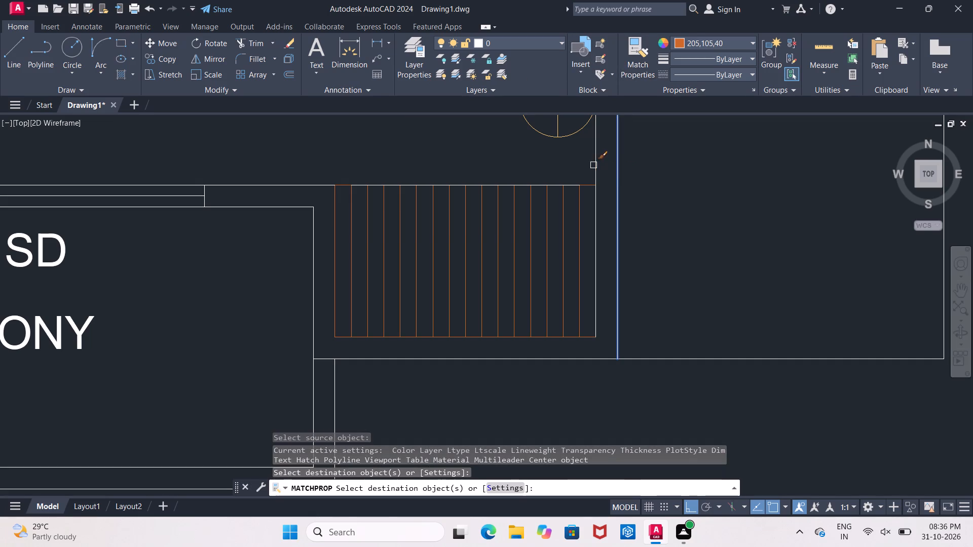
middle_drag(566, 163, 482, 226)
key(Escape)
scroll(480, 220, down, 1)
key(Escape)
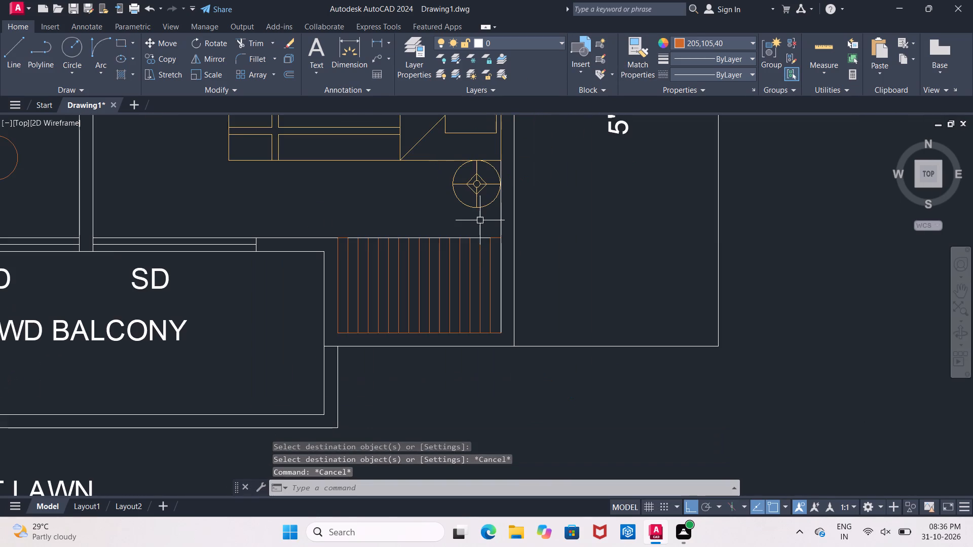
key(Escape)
Stretch the short orange top edge segment's end horizontally past the outer wall line.
middle_drag(480, 220, 448, 224)
scroll(450, 228, up, 1)
key(Escape)
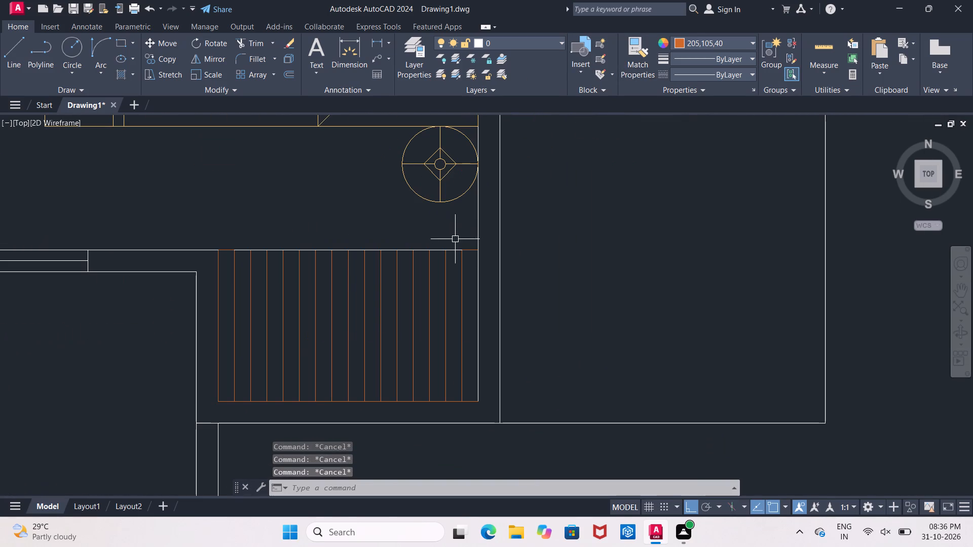
scroll(461, 256, up, 2)
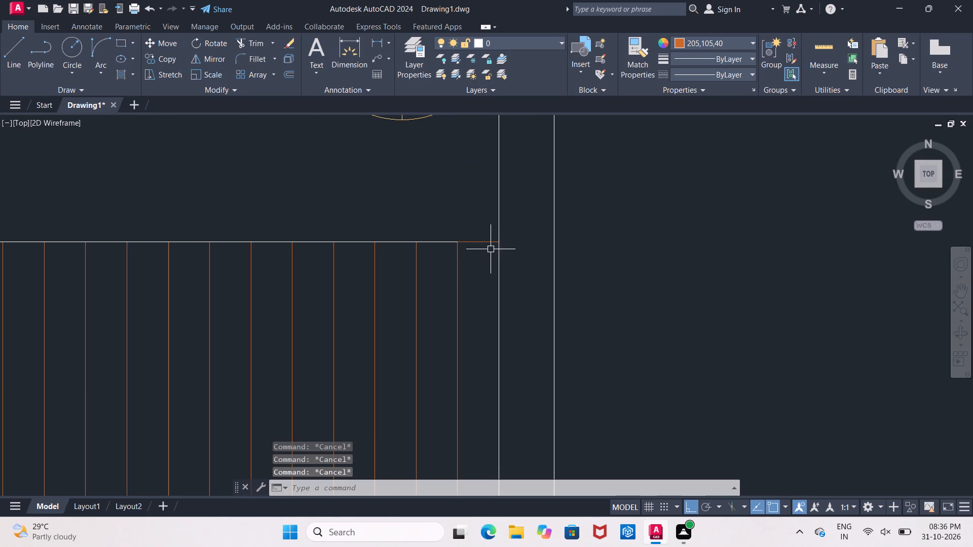
click(486, 242)
click(500, 244)
click(612, 241)
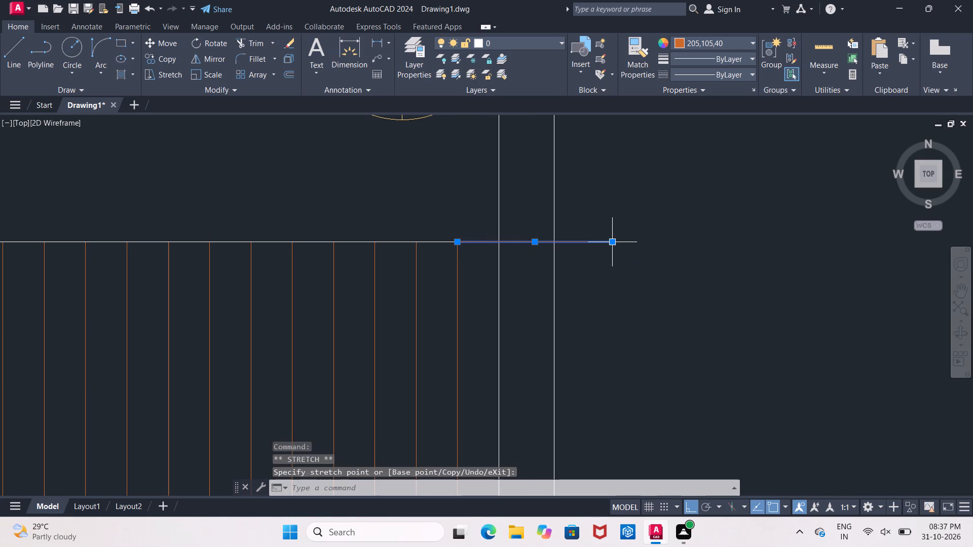
key(Escape)
key(Escape)
Trim both vertical wall lines below the extended top edge line.
middle_drag(637, 287, 586, 250)
text(TR)
key(space)
key(space)
click(446, 259)
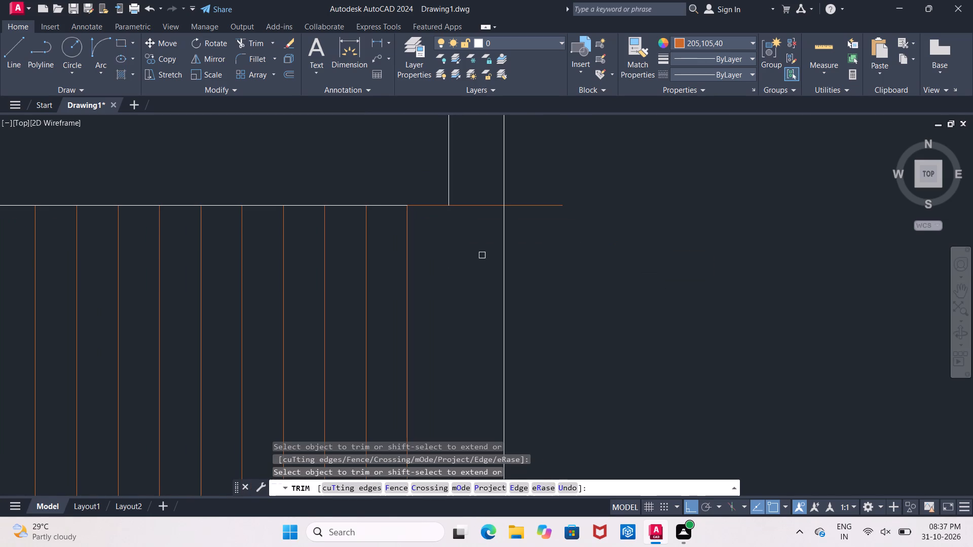
click(505, 253)
key(Escape)
Redraw the strip's right edge as a line in 205,105,40 from the top edge to the bottom edge.
scroll(497, 251, down, 2)
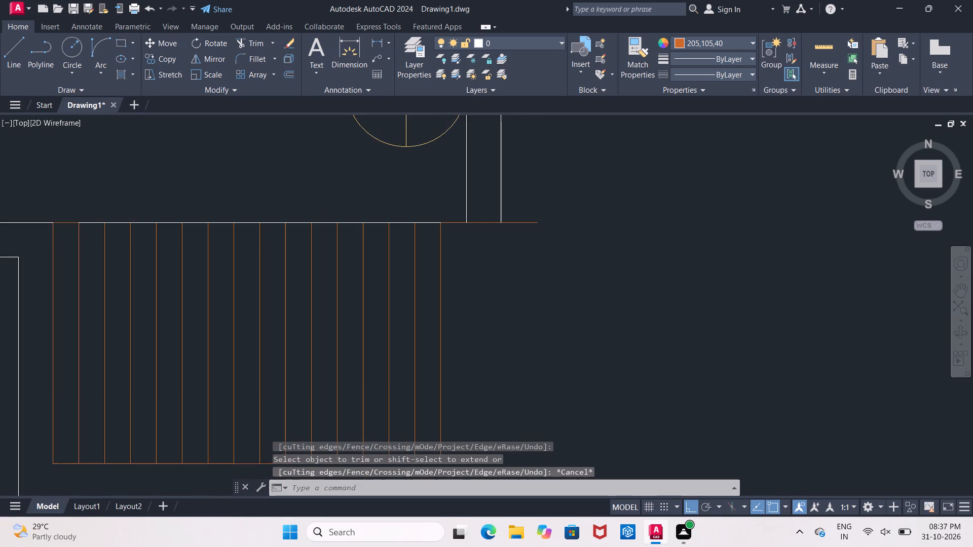
middle_drag(497, 251, 451, 218)
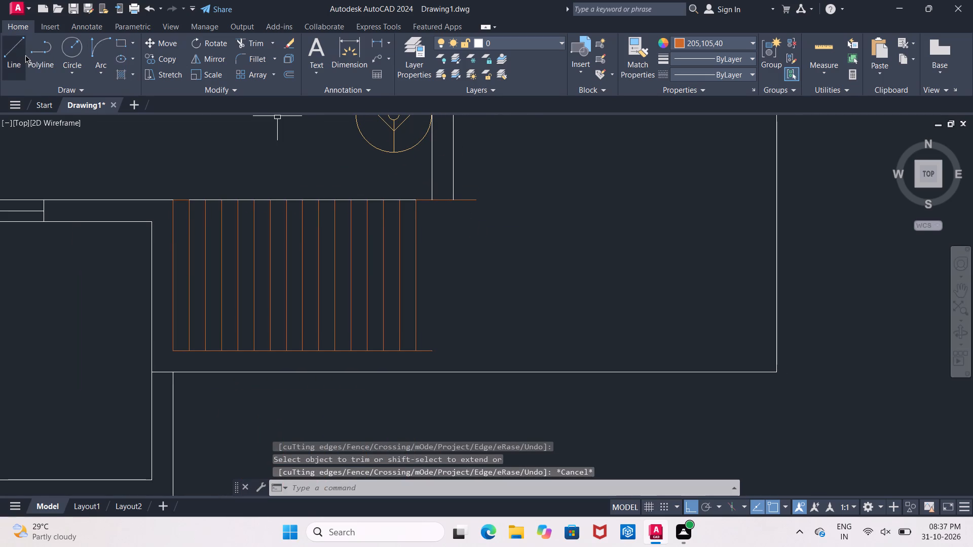
click(25, 55)
click(430, 201)
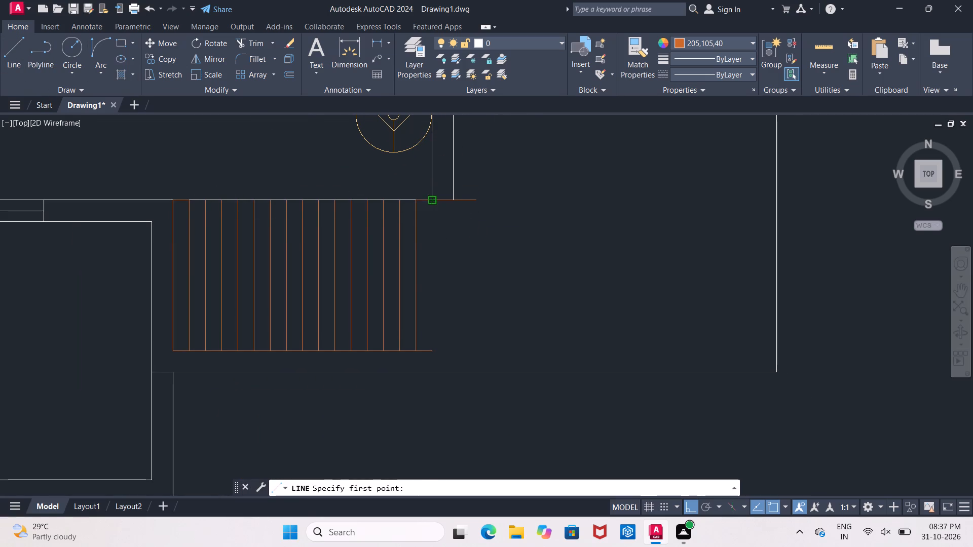
click(427, 348)
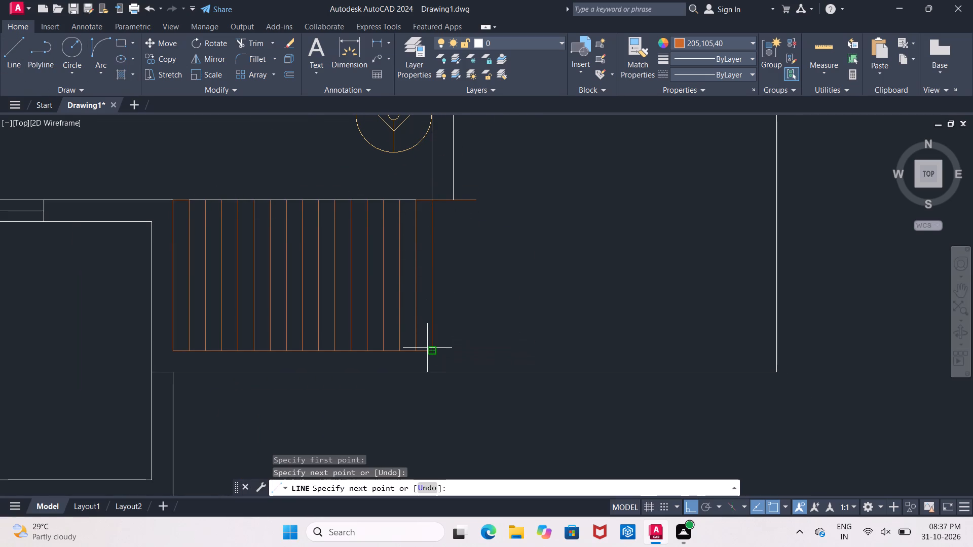
key(Escape)
Draw a vertical line in 205,105,40 from the outer wall line's end at the strip's top edge down to the horizontal boundary line.
middle_drag(452, 272, 444, 293)
click(14, 63)
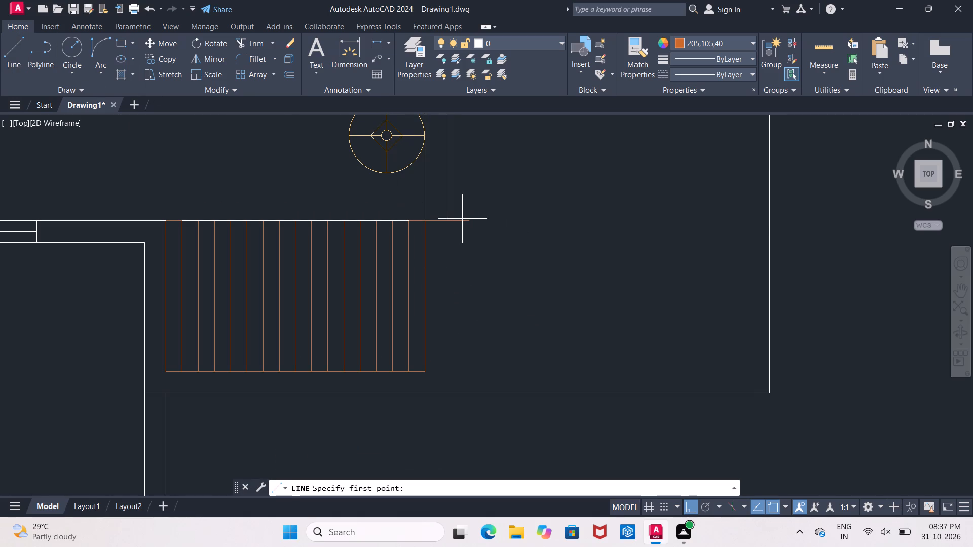
drag(448, 218, 448, 223)
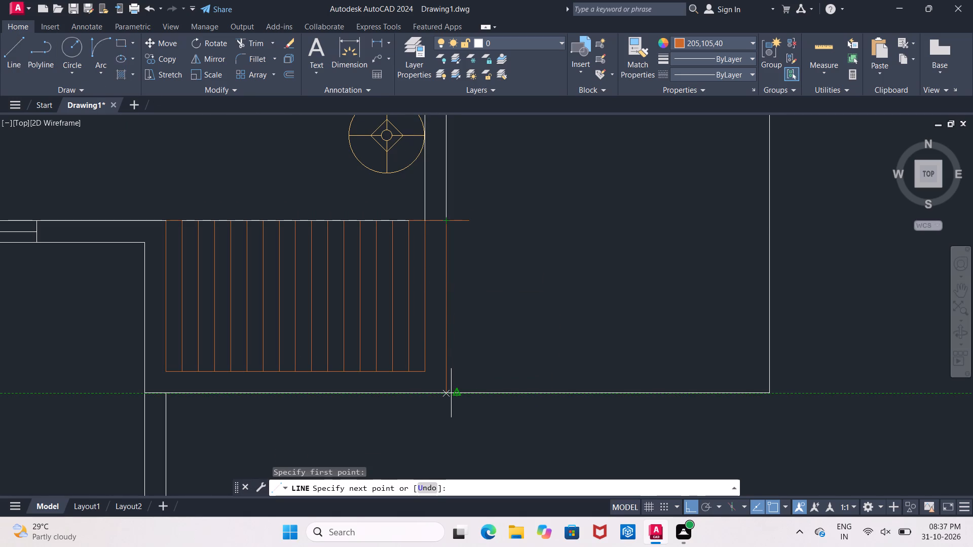
click(451, 393)
key(Escape)
key(Escape)
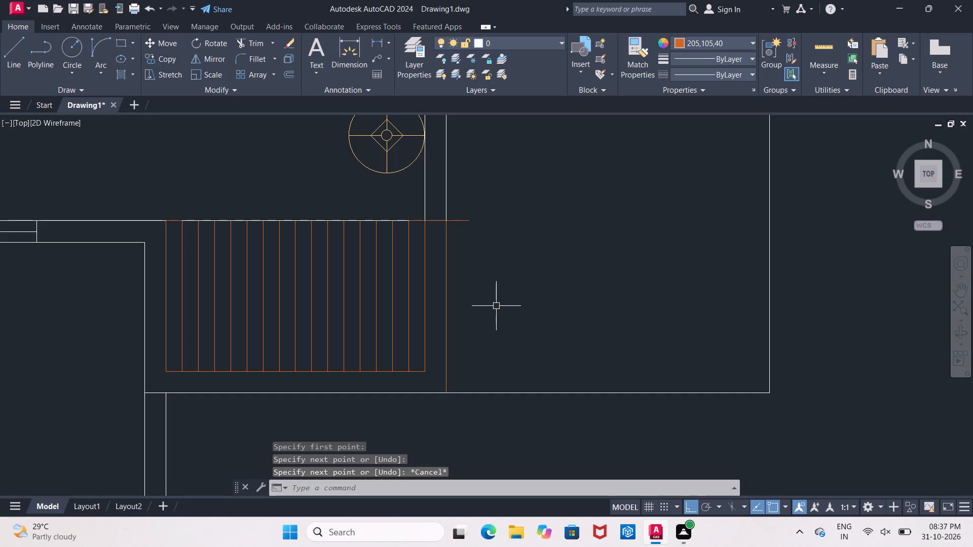
Trim the strip's top edge overhang beyond the new outer vertical line.
text(TR)
key(space)
key(space)
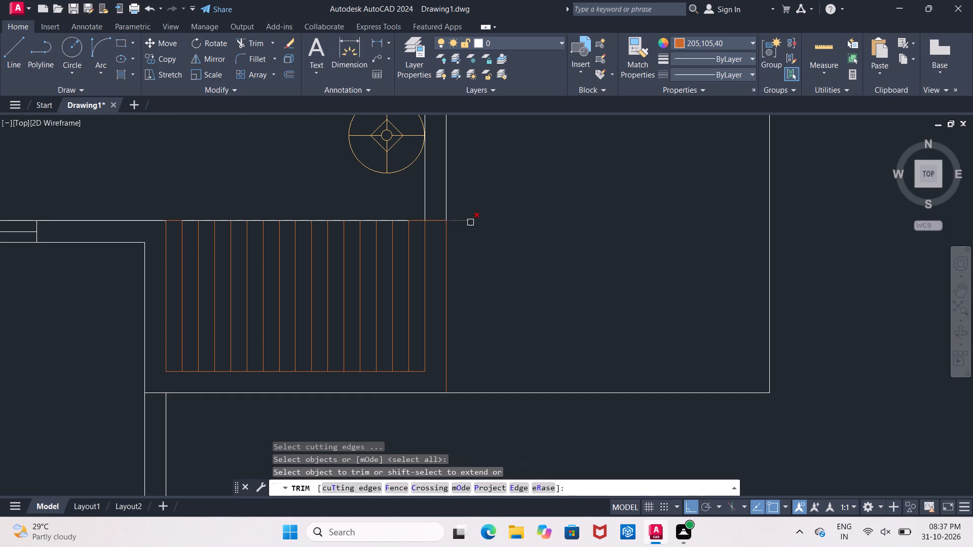
click(470, 222)
Extend the strip's bottom edge to the new outer vertical line.
text(EX)
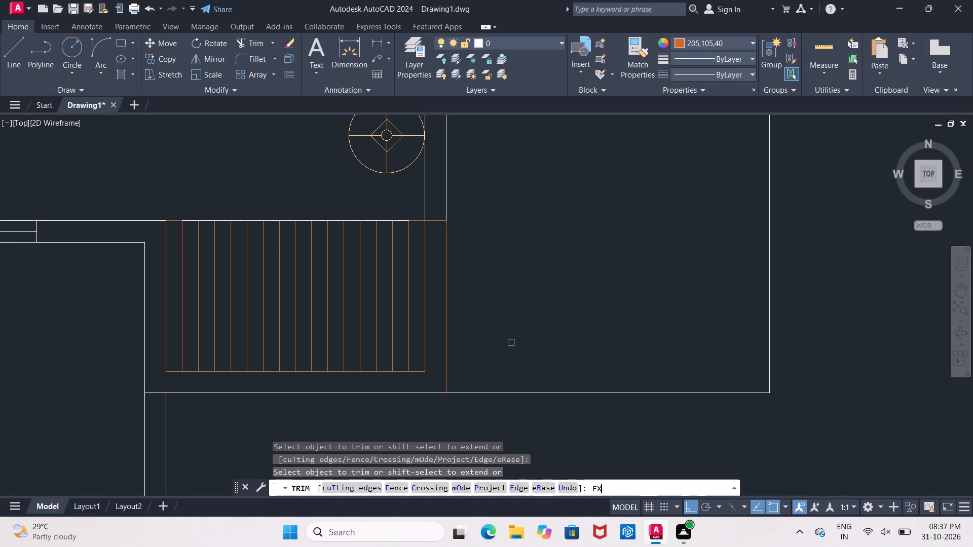
key(space)
key(space)
key(Escape)
key(Escape)
text(EX)
key(space)
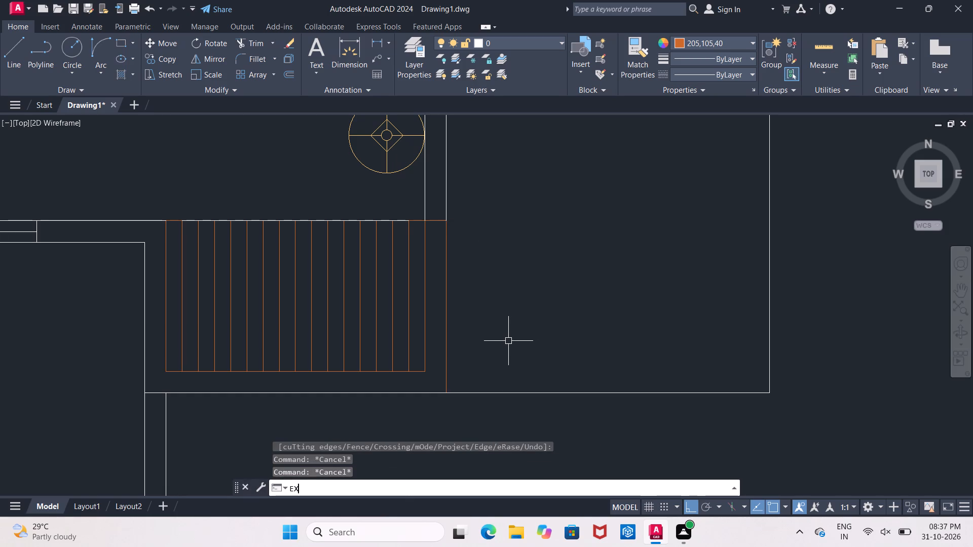
key(space)
click(420, 370)
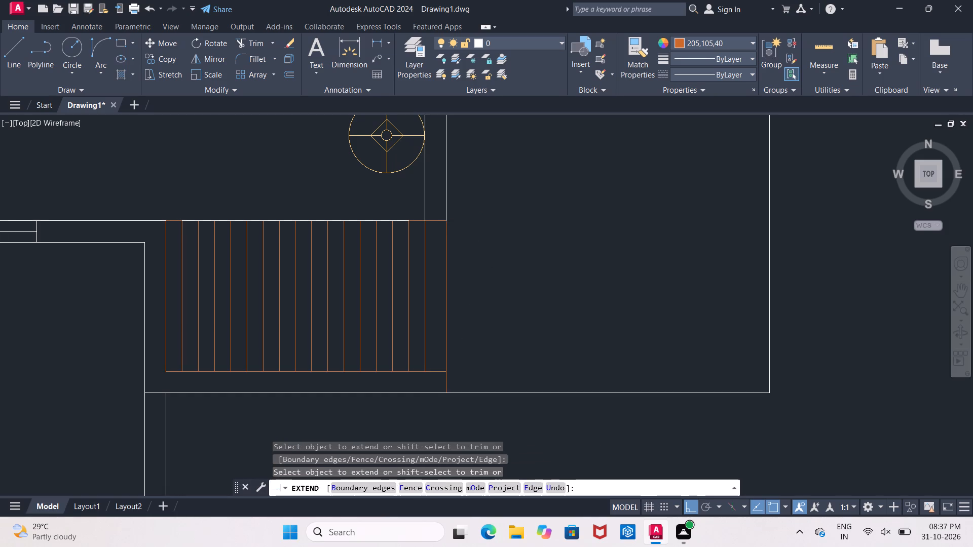
key(Escape)
Trim the outer vertical line below the strip's extended bottom edge.
key(t)
text(R)
key(space)
key(space)
scroll(490, 340, down, 3)
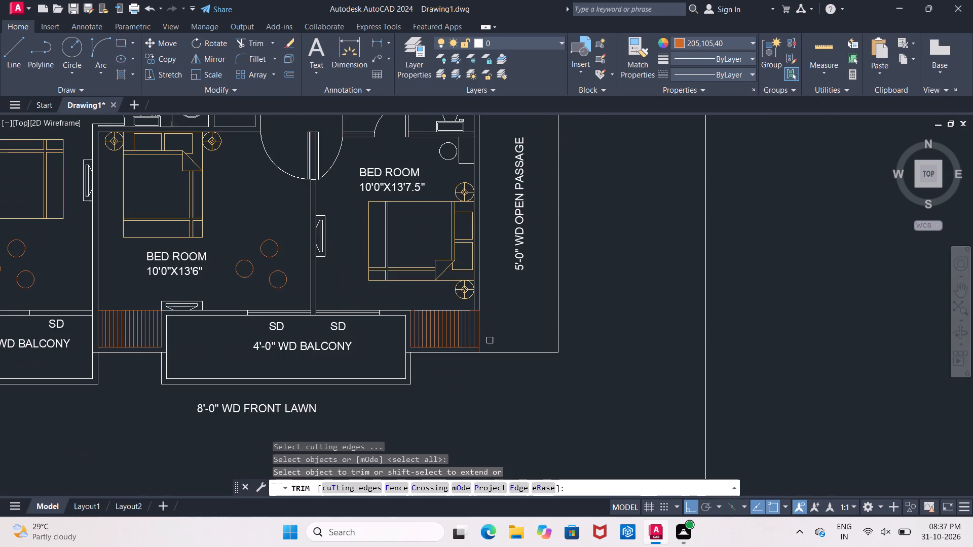
scroll(491, 343, up, 4)
click(420, 380)
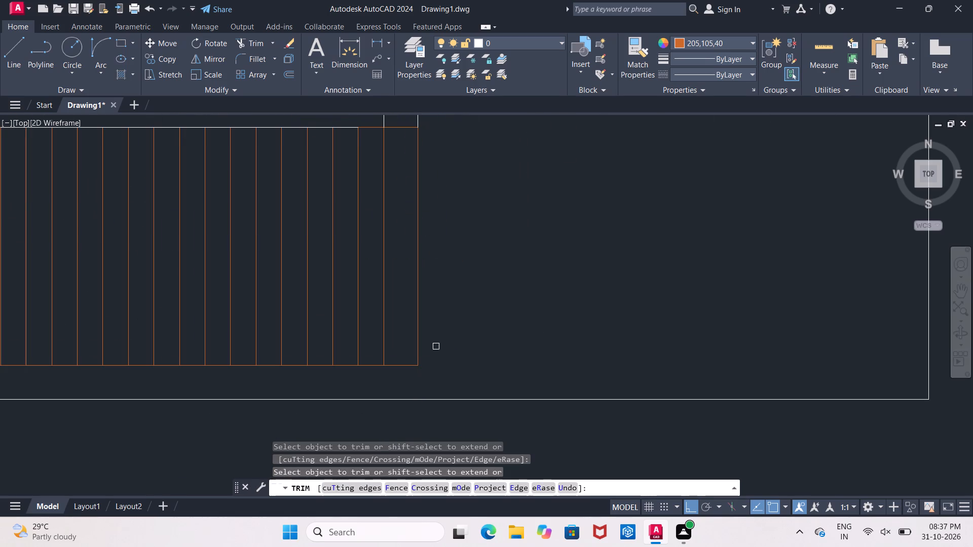
scroll(445, 325, down, 2)
middle_click(449, 320)
scroll(438, 255, up, 2)
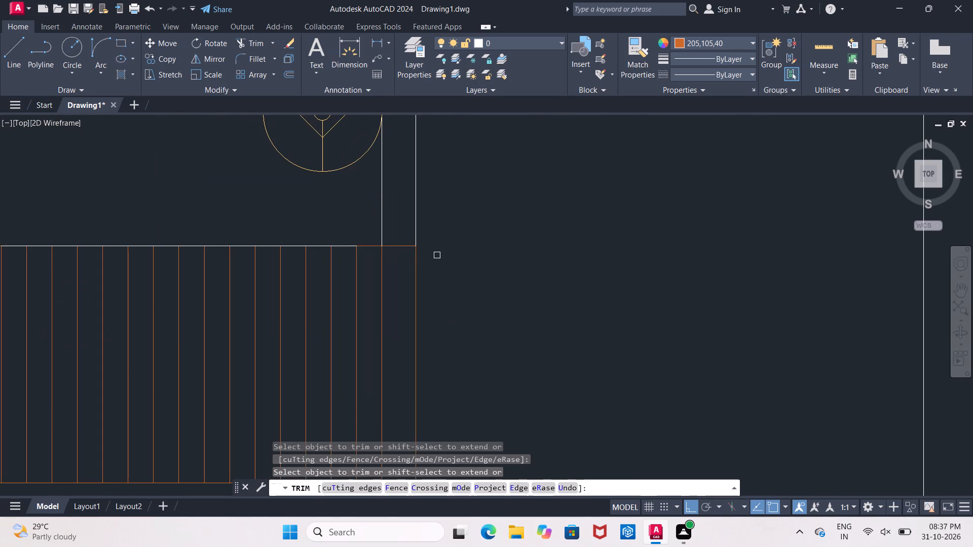
key(Escape)
Match the white inner wall line's properties onto the new outer vertical line and the short top edge segment.
middle_drag(437, 260, 436, 292)
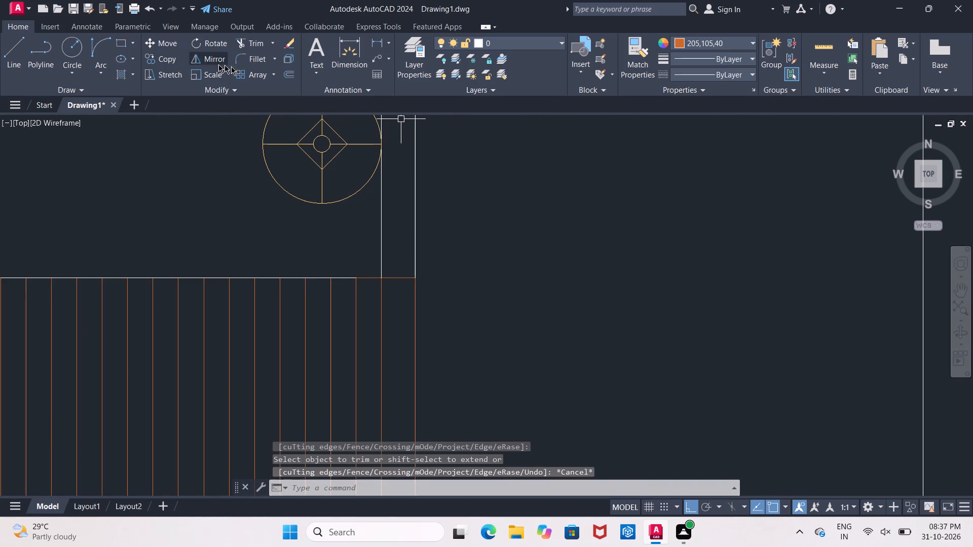
click(417, 50)
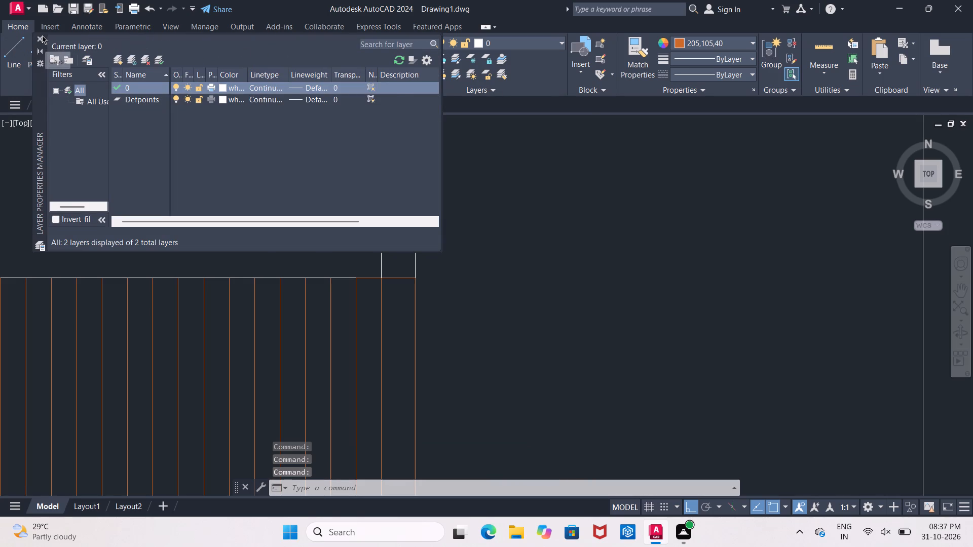
click(40, 38)
click(636, 58)
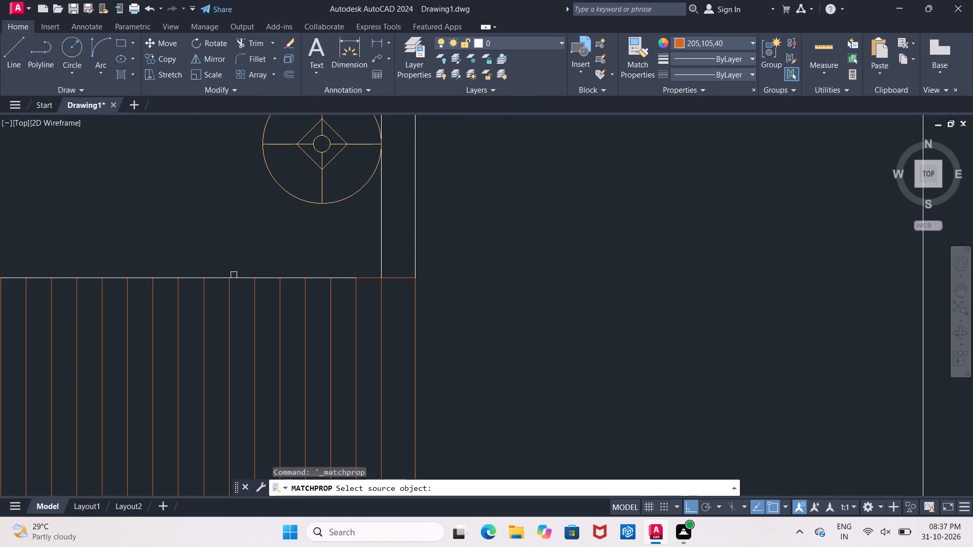
click(382, 252)
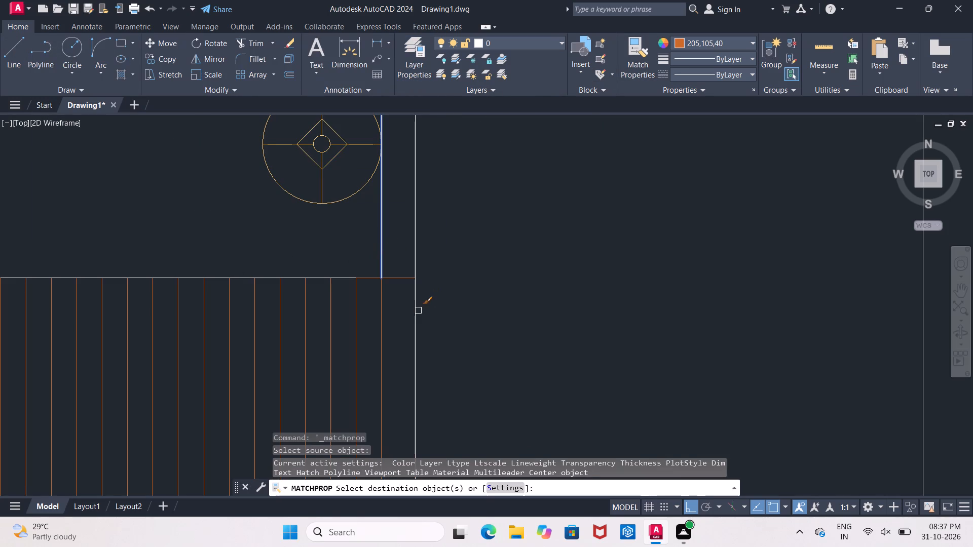
click(418, 310)
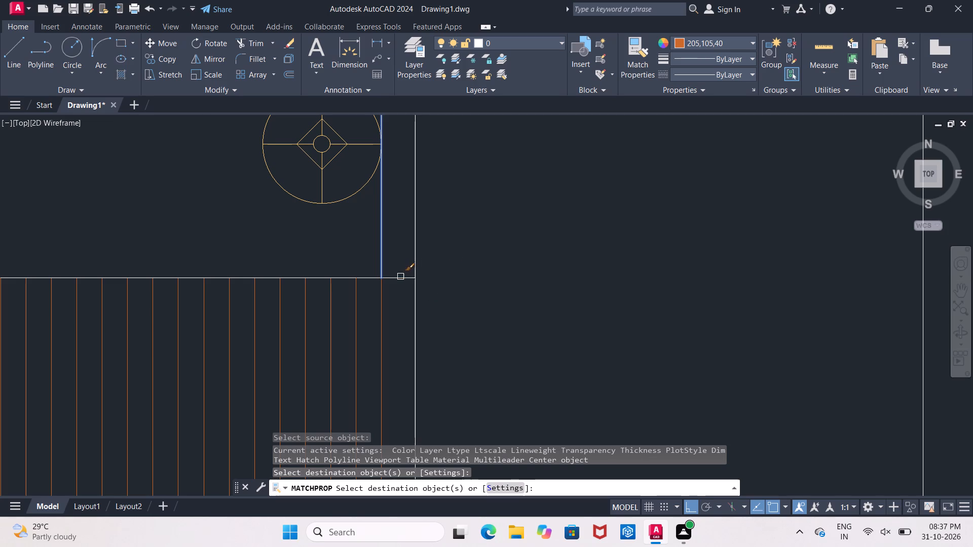
click(400, 277)
key(Escape)
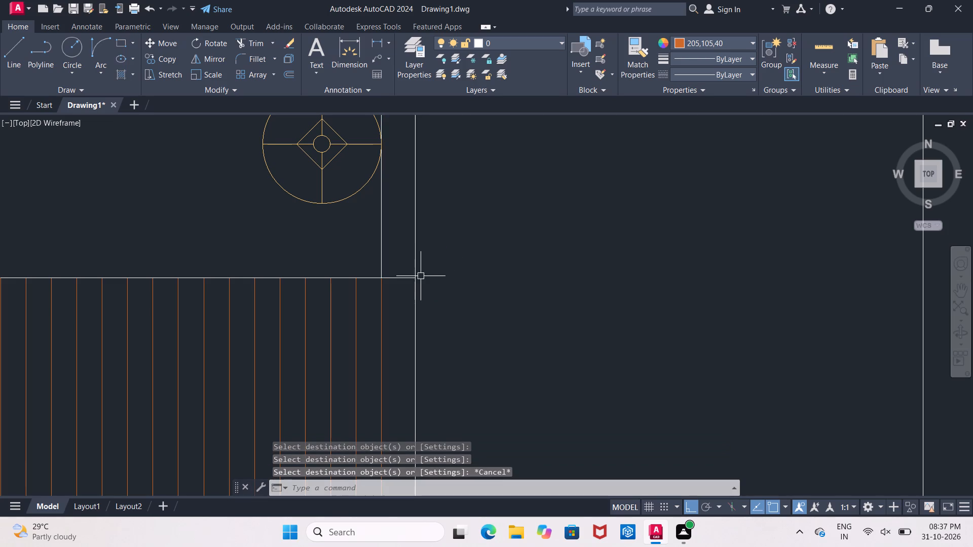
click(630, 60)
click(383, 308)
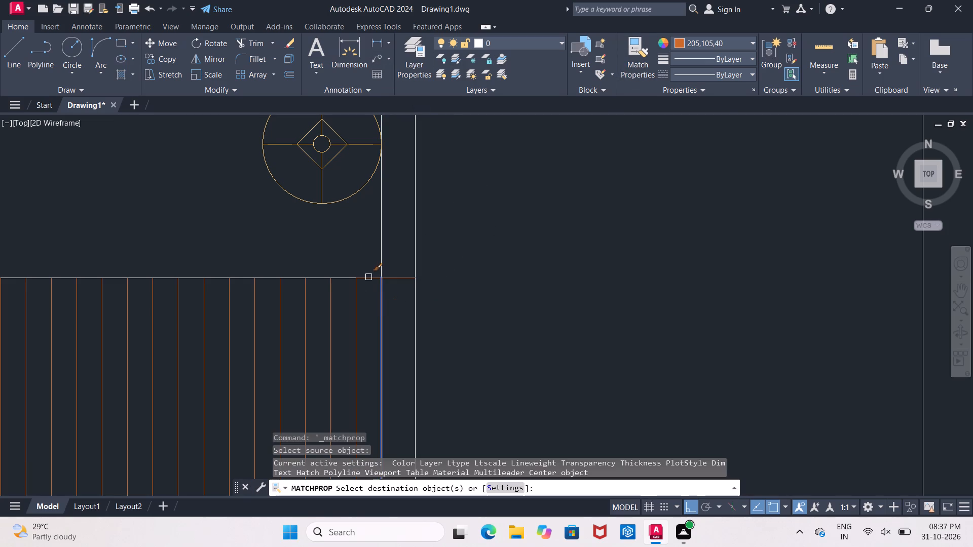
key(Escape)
Trim the top edge segment between the two vertical wall lines.
key(t)
key(r)
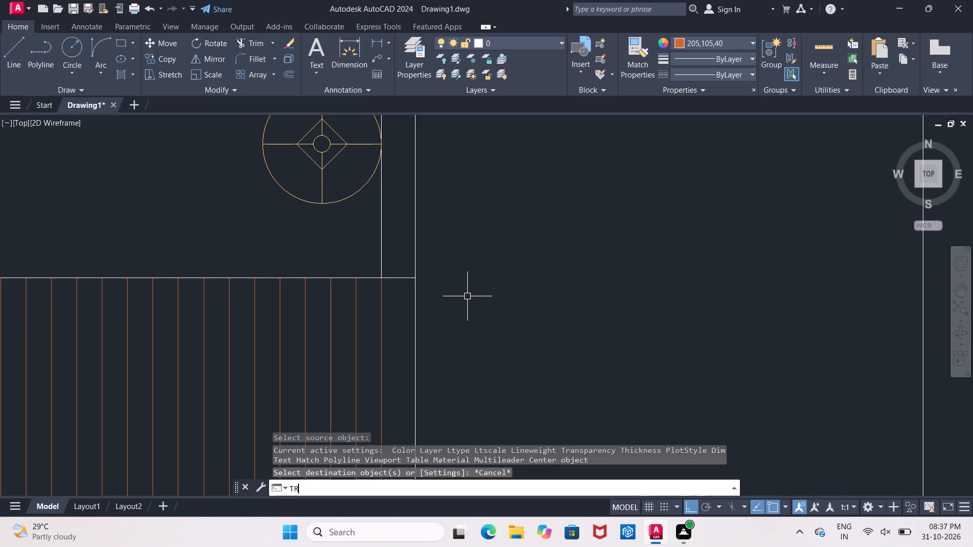
key(space)
key(space)
click(396, 279)
key(Escape)
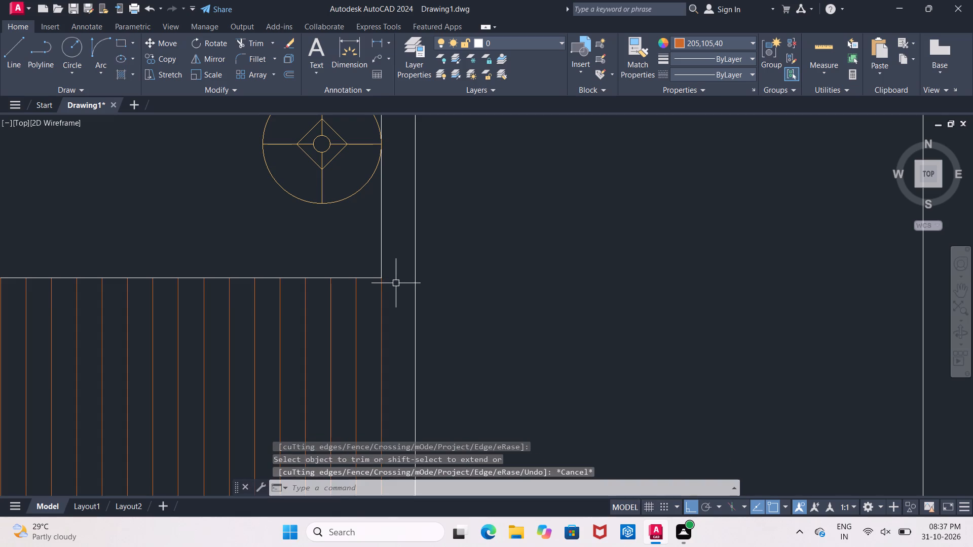
Match the properties of the strip's orange inner right edge line onto its whole top edge.
click(632, 65)
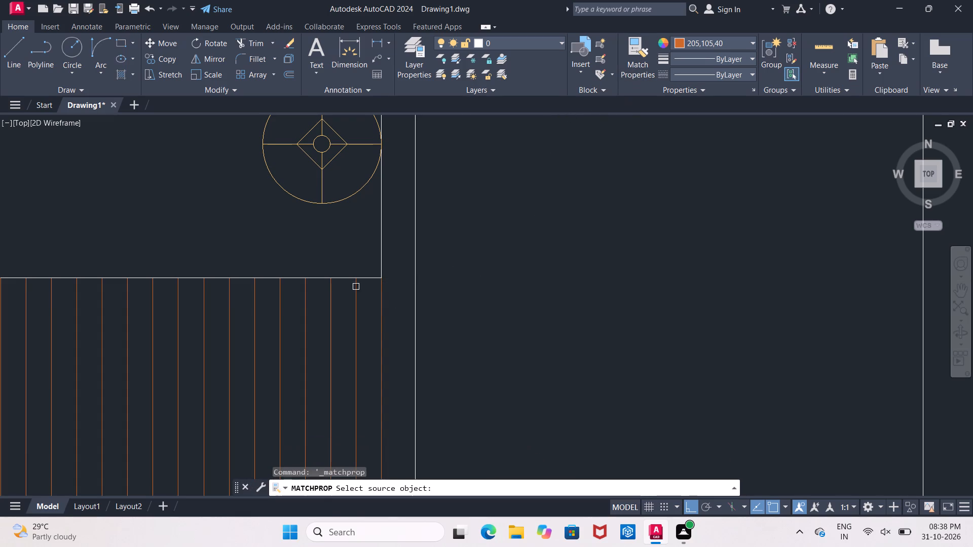
click(376, 330)
click(383, 324)
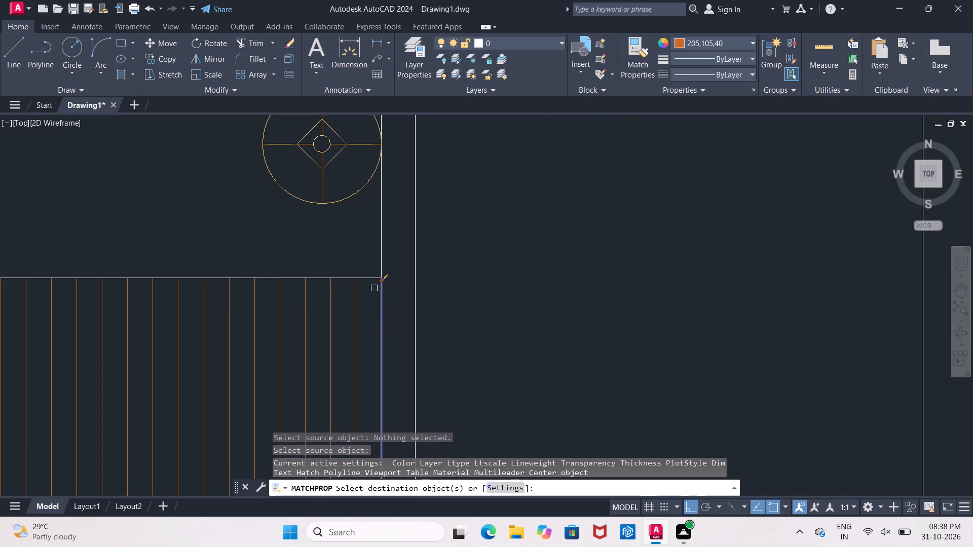
click(371, 281)
click(355, 304)
click(340, 281)
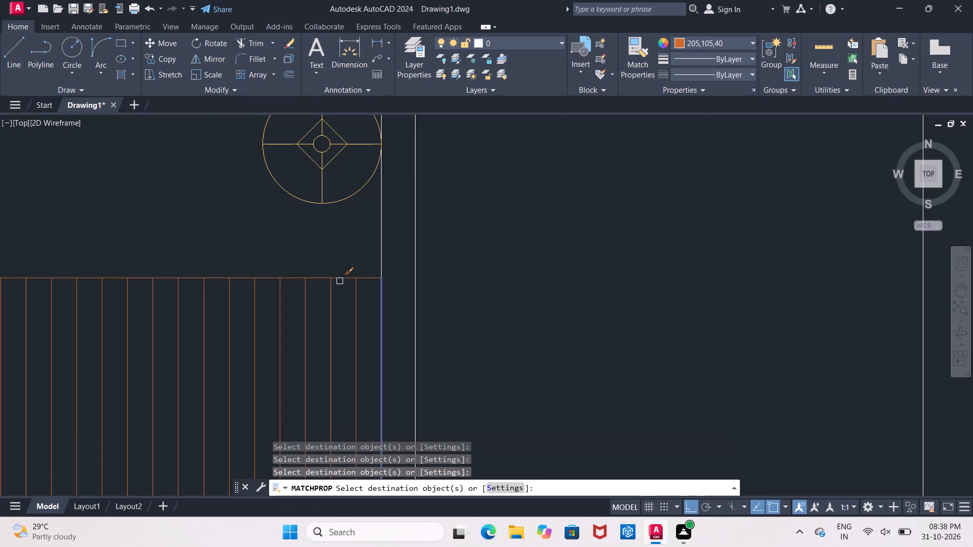
scroll(340, 281, down, 1)
middle_drag(353, 286, 524, 309)
key(Escape)
Match the orange strip's properties onto the stripes and edges of the hatched wardrobe in the 10'0"X15'4.5" bedroom.
scroll(325, 269, down, 1)
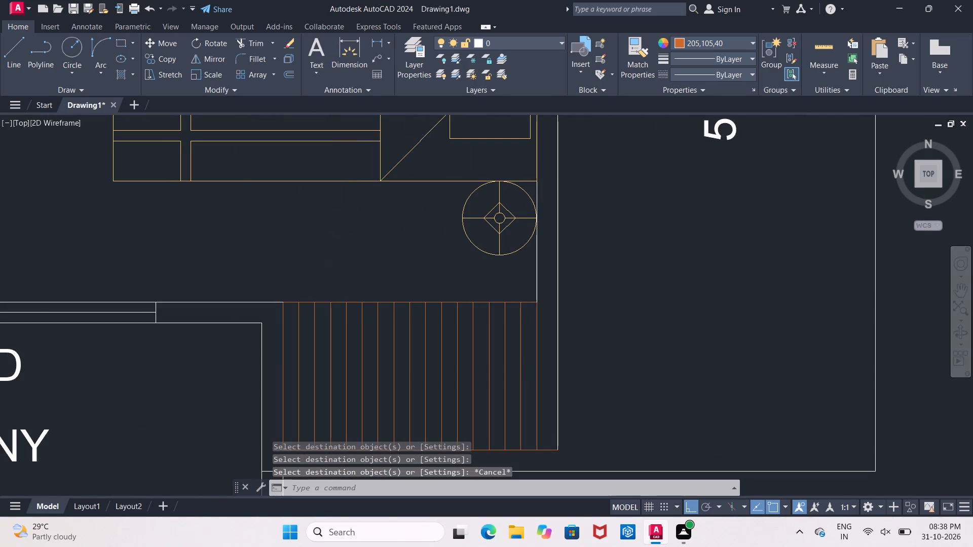
scroll(325, 269, down, 2)
middle_drag(324, 267, 337, 322)
scroll(337, 322, down, 2)
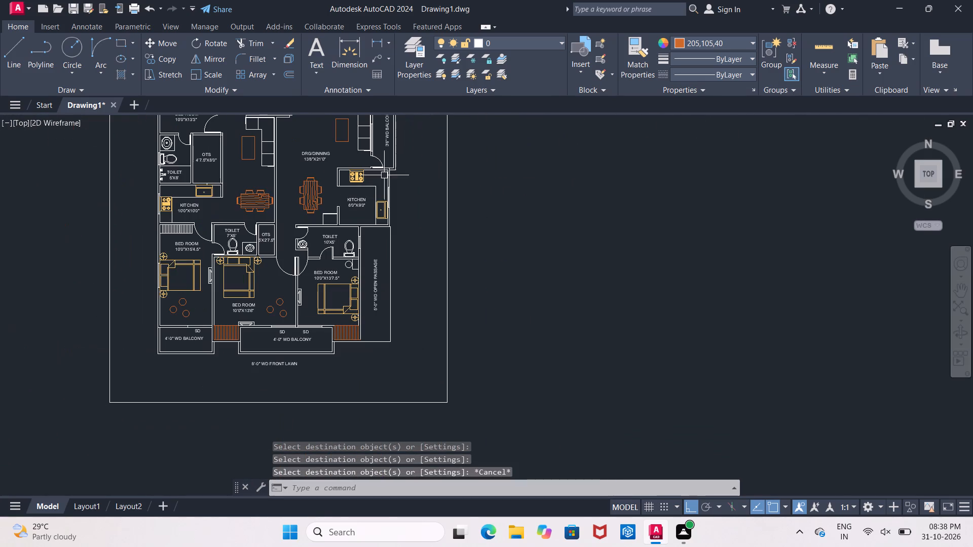
click(636, 56)
click(345, 332)
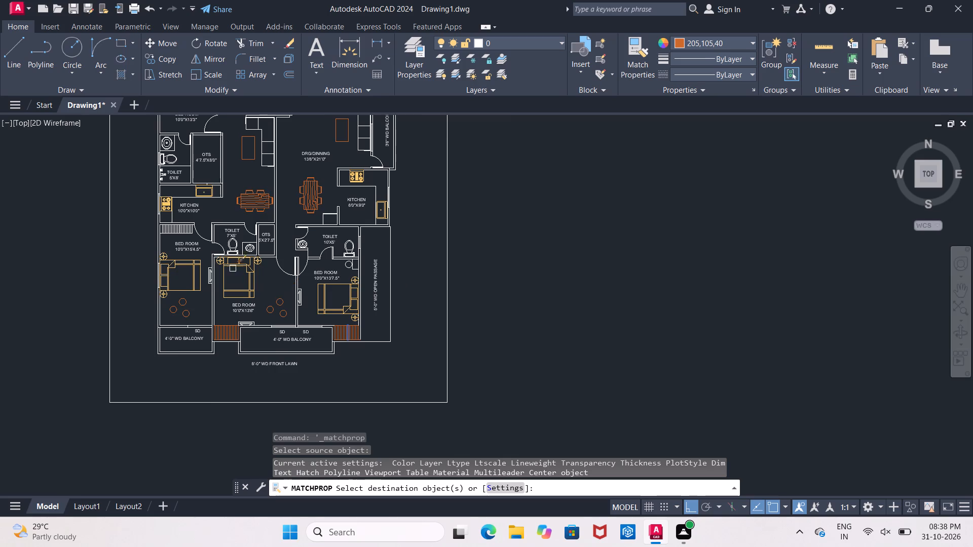
scroll(157, 224, up, 4)
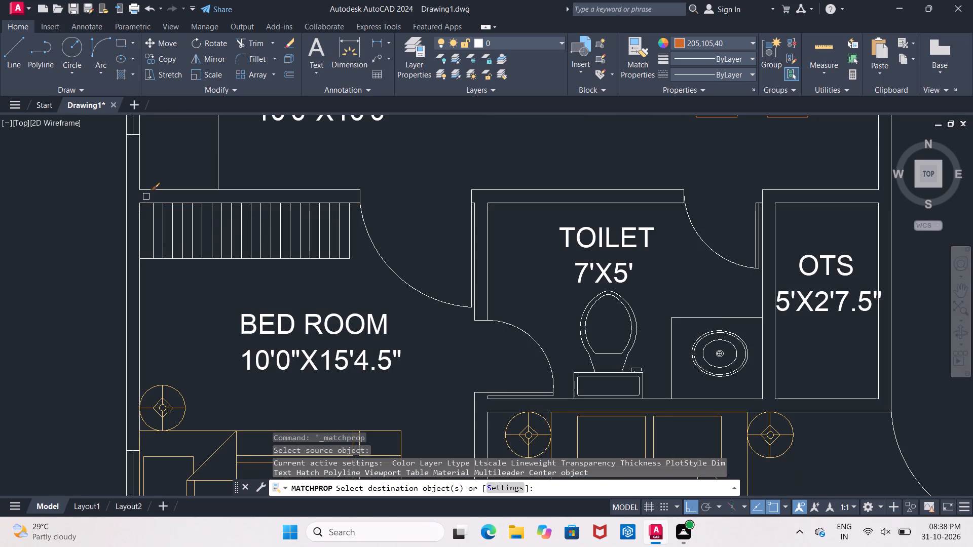
click(146, 196)
click(354, 285)
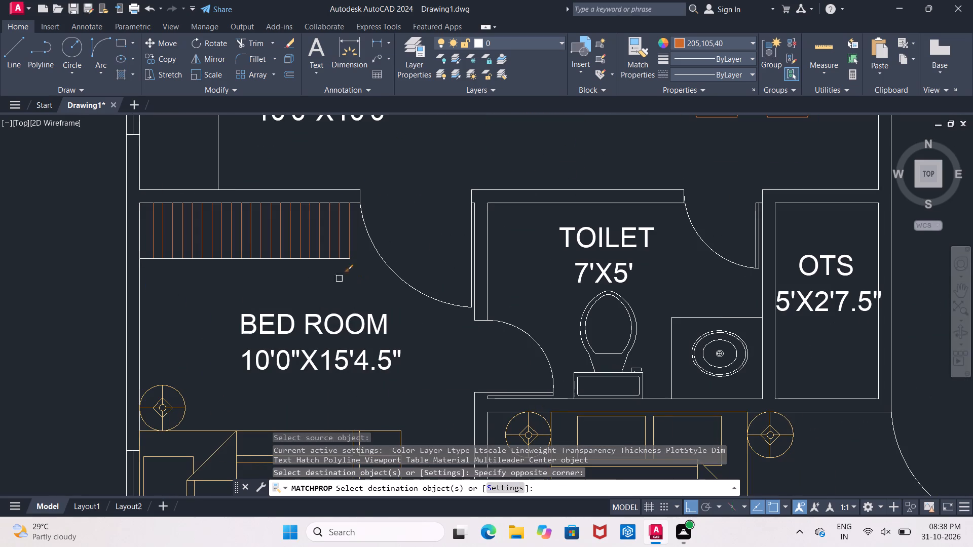
click(249, 257)
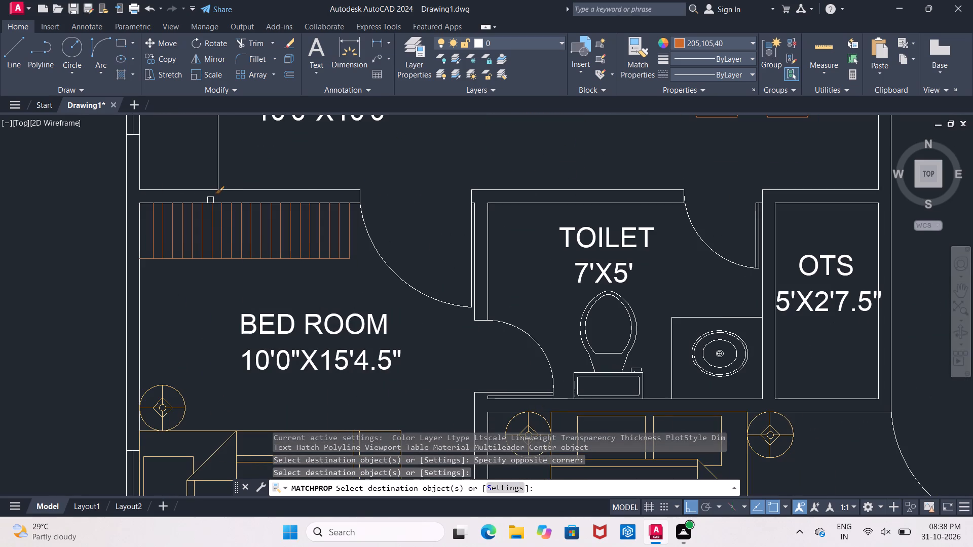
scroll(345, 205, up, 1)
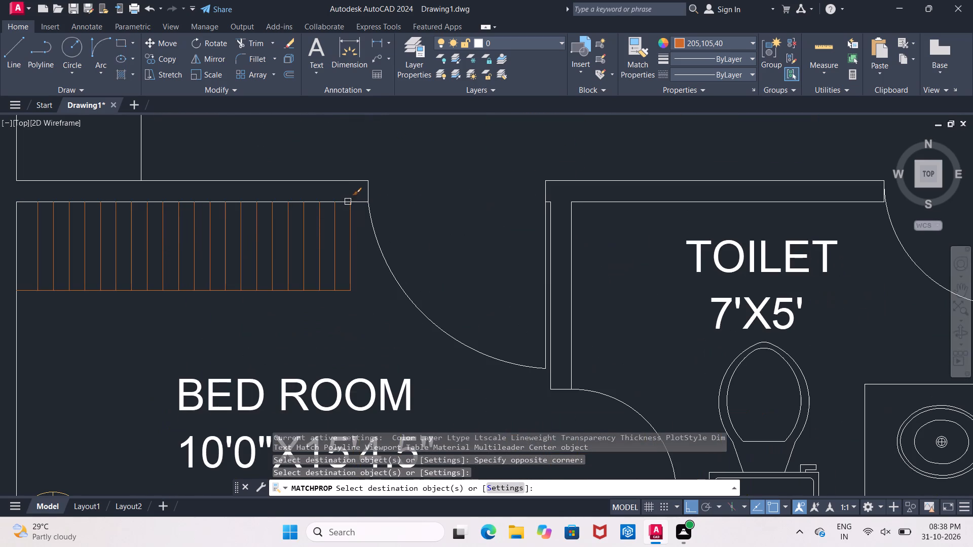
click(344, 201)
Match the same orange properties onto the stripes and inner side edge of the hatched wardrobe beside the 10'8"X12'0" bedroom.
scroll(341, 205, down, 5)
middle_drag(354, 198, 272, 285)
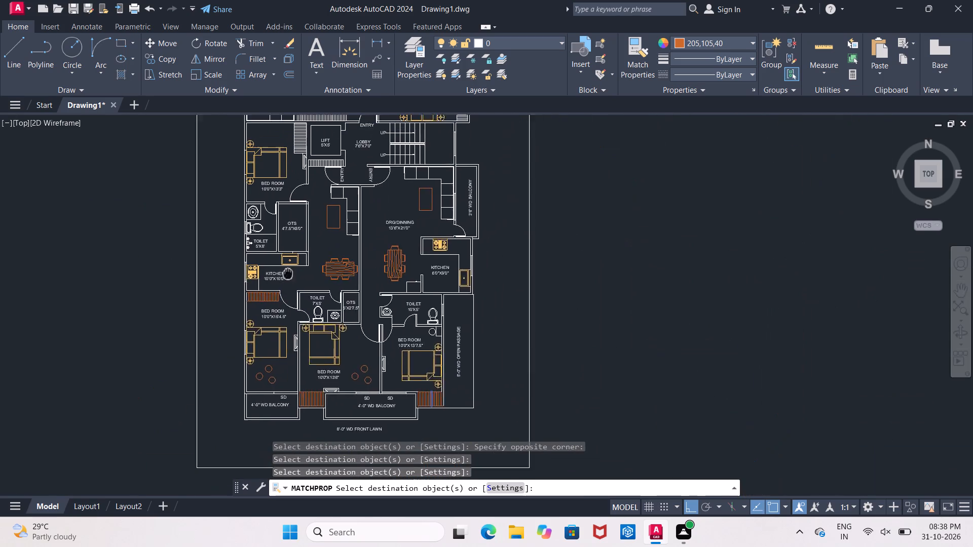
middle_drag(272, 285, 257, 297)
middle_drag(378, 155, 349, 225)
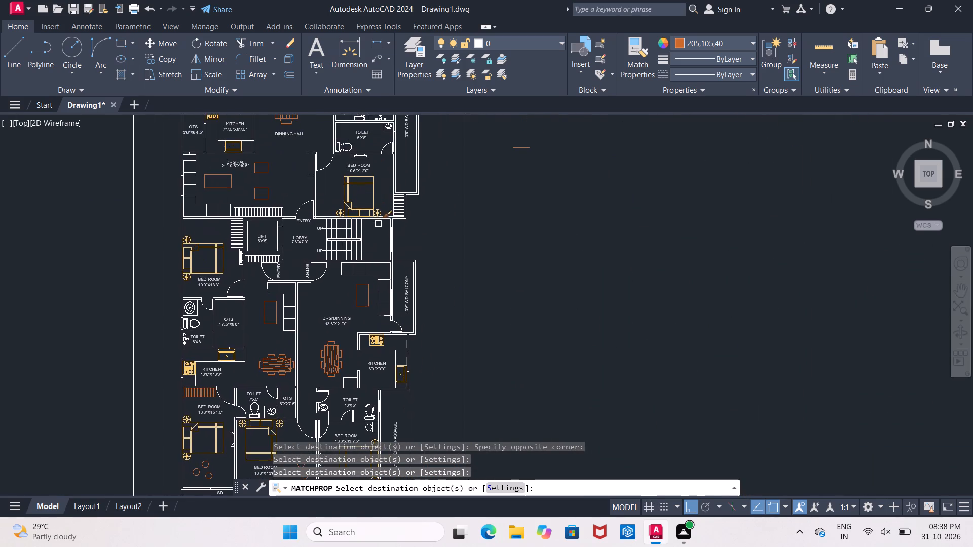
scroll(388, 216, up, 3)
middle_drag(395, 193, 361, 222)
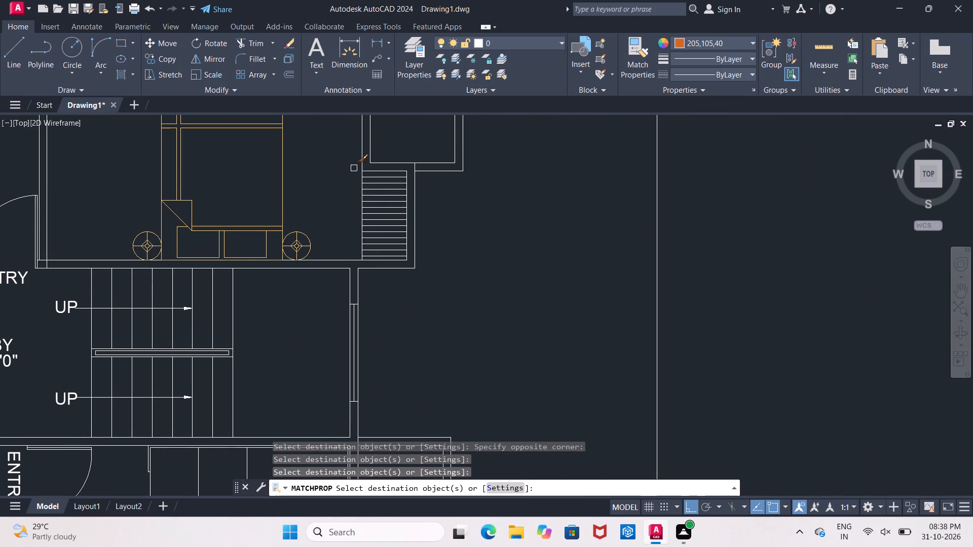
click(354, 168)
click(413, 260)
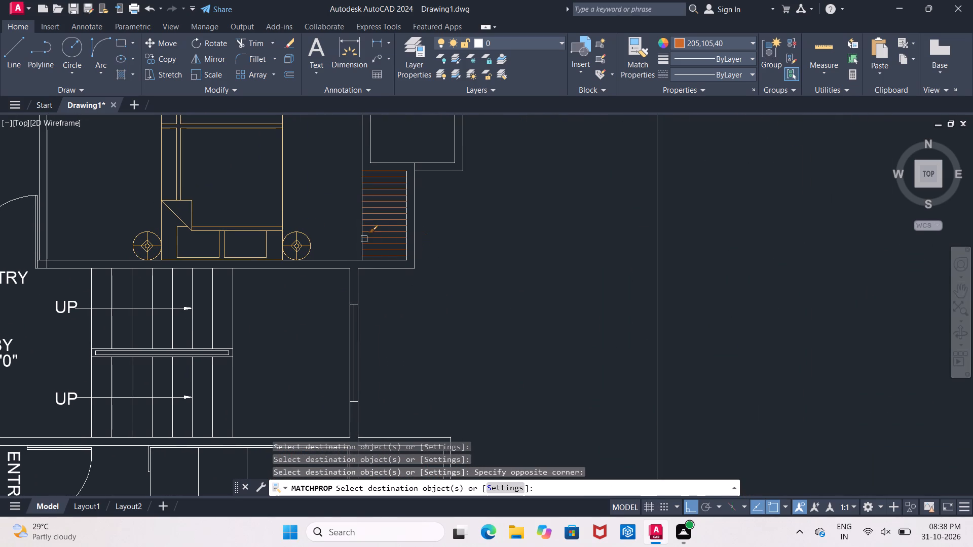
click(362, 161)
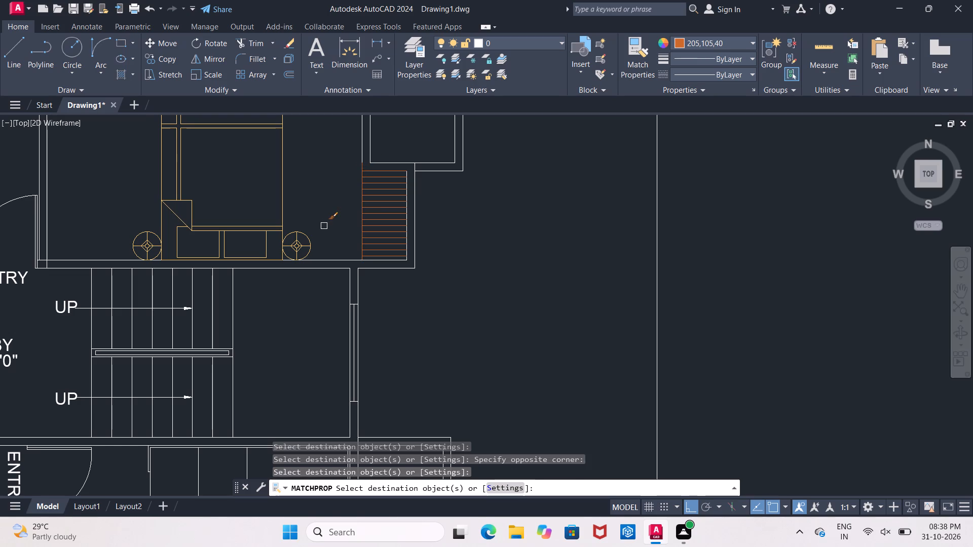
scroll(326, 220, down, 1)
middle_drag(326, 220, 379, 256)
scroll(381, 255, down, 2)
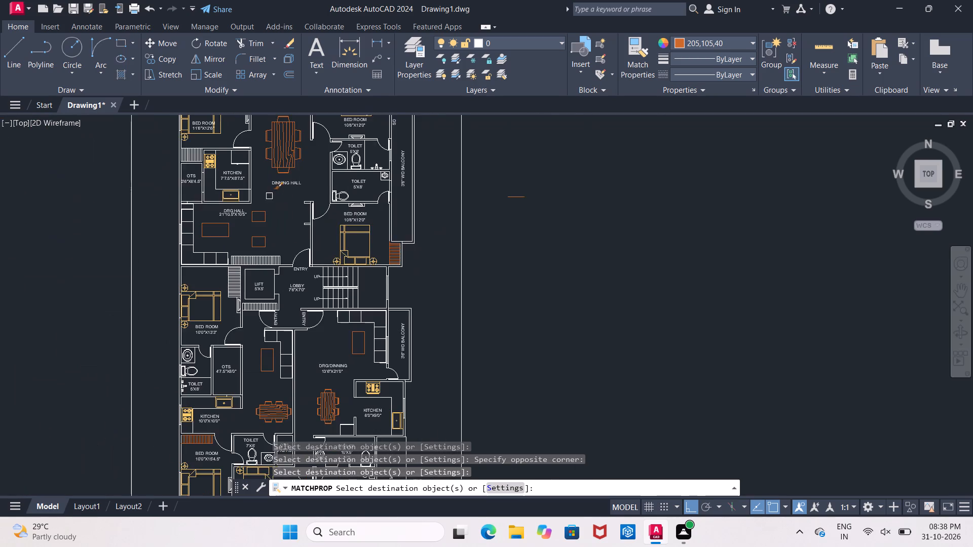
Match the orange properties onto the hatched wardrobe beside the lift in the 10'0"X13'3" bedroom.
middle_drag(269, 198, 289, 301)
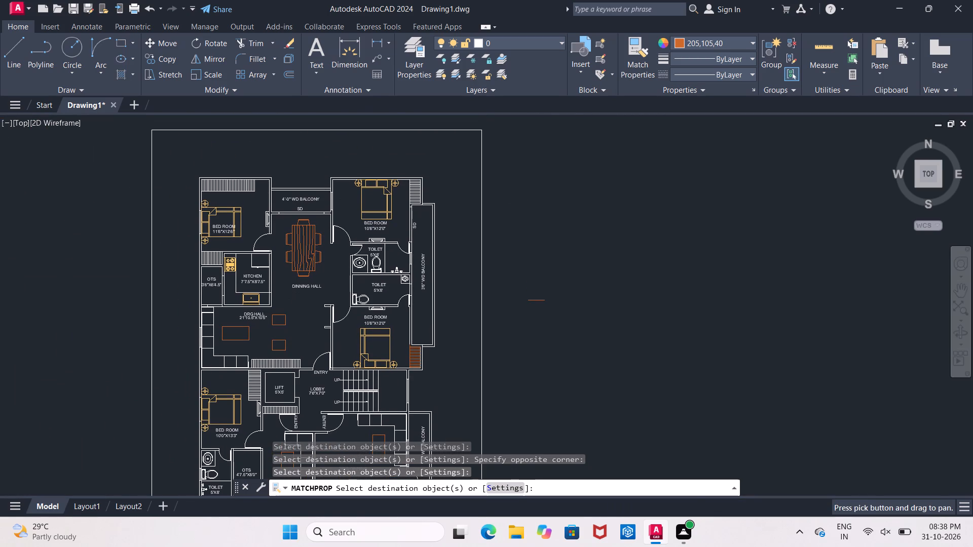
scroll(251, 406, up, 3)
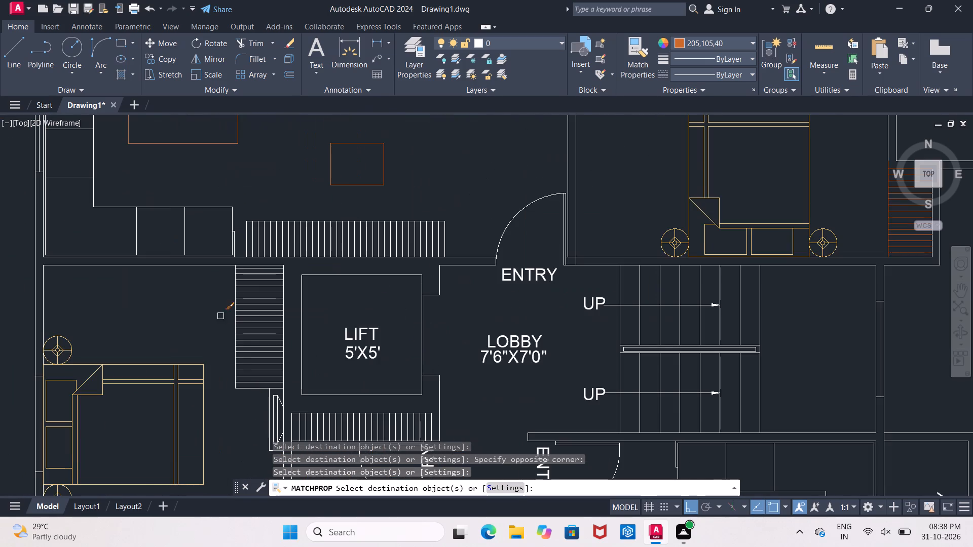
scroll(219, 281, up, 1)
click(231, 248)
middle_drag(256, 334, 244, 253)
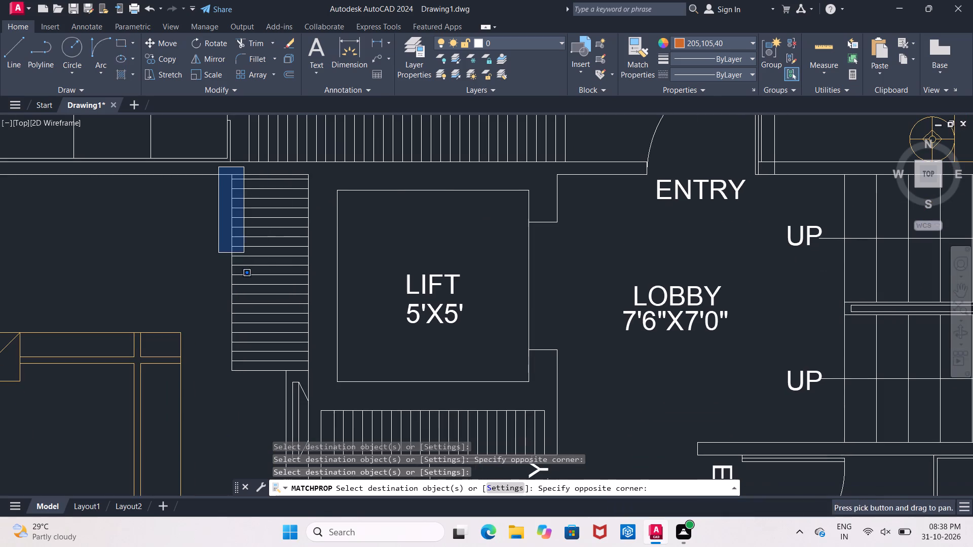
click(315, 372)
Match the same orange properties onto the hatched strip directly below the lift.
scroll(315, 365, down, 1)
middle_drag(306, 346, 213, 246)
scroll(261, 317, up, 1)
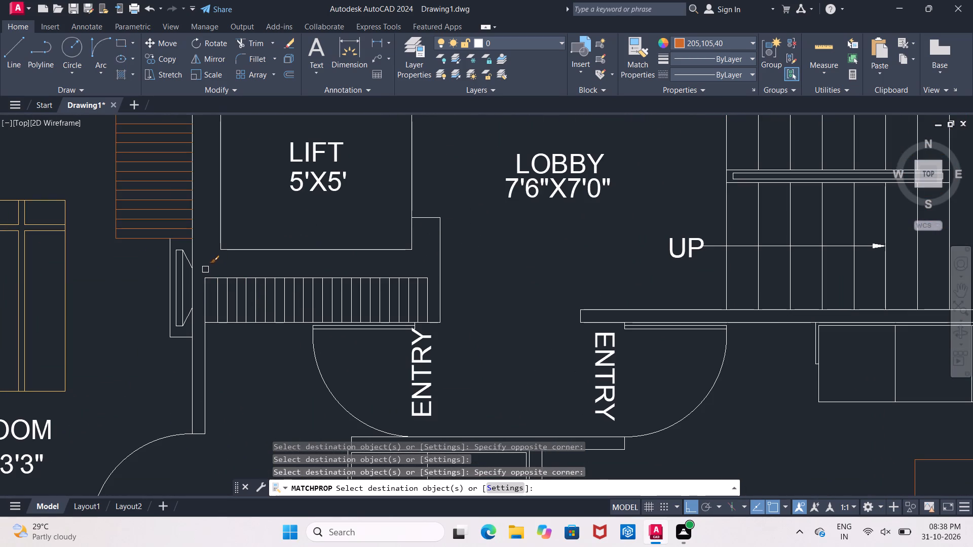
click(203, 270)
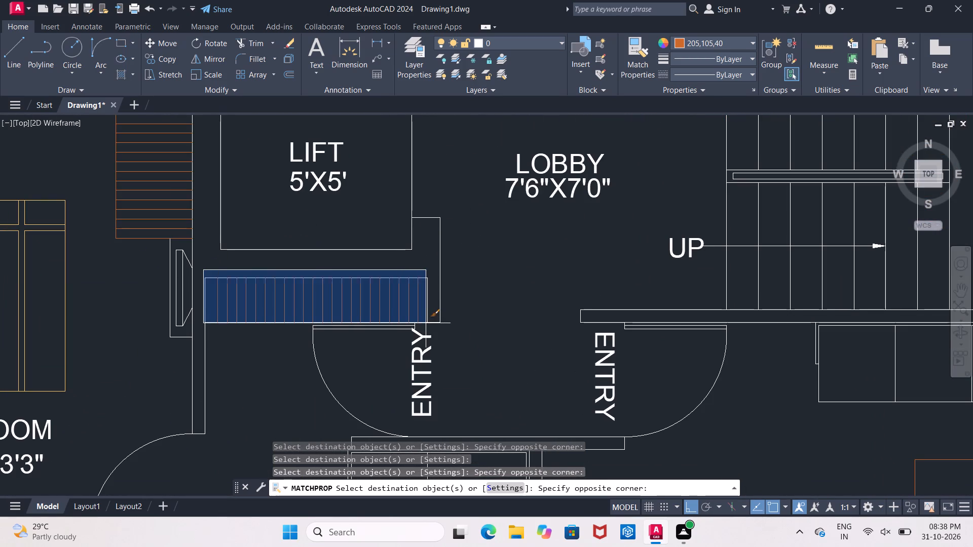
click(428, 323)
Match the same orange properties onto the hatched strip along the drawing hall's bottom wall, above the lift.
middle_drag(440, 253, 395, 346)
scroll(395, 346, down, 1)
middle_drag(409, 297, 395, 345)
scroll(407, 305, down, 1)
scroll(260, 267, up, 1)
drag(266, 257, 266, 264)
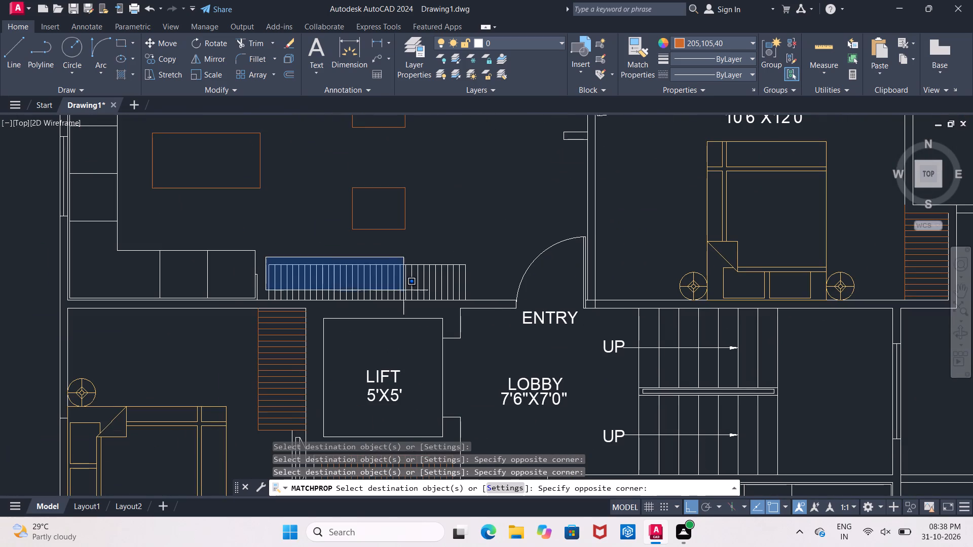
click(495, 300)
Match the same orange properties onto the hatched wardrobe between the 11'6"X12'6" bedroom and the 3'6"X6'4.5" OTS.
scroll(455, 258, down, 3)
middle_drag(447, 237, 410, 314)
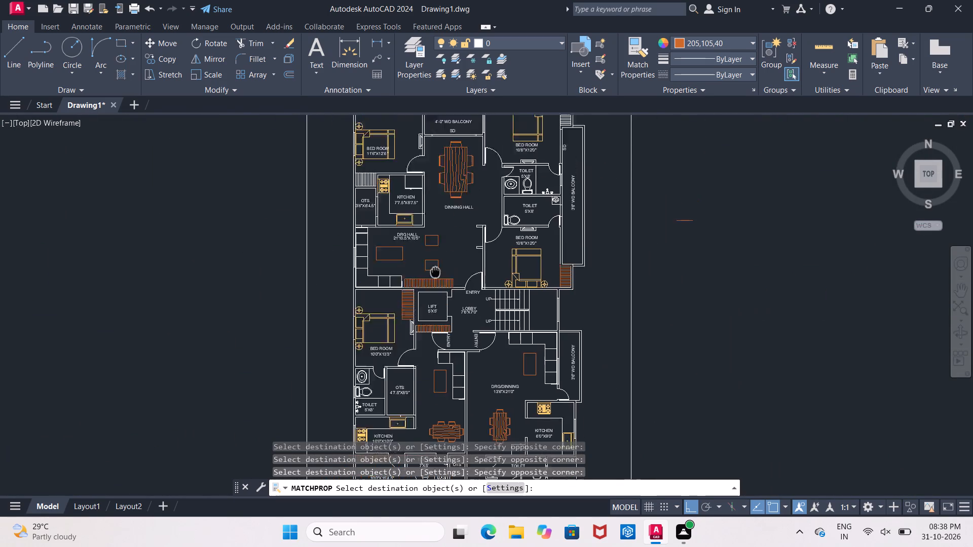
middle_drag(410, 314, 354, 375)
scroll(274, 304, up, 4)
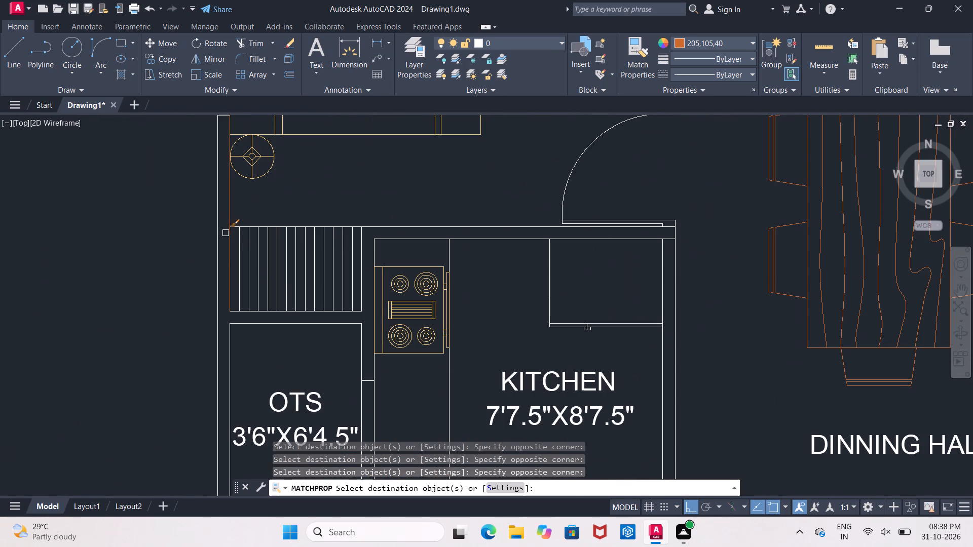
click(221, 219)
click(365, 354)
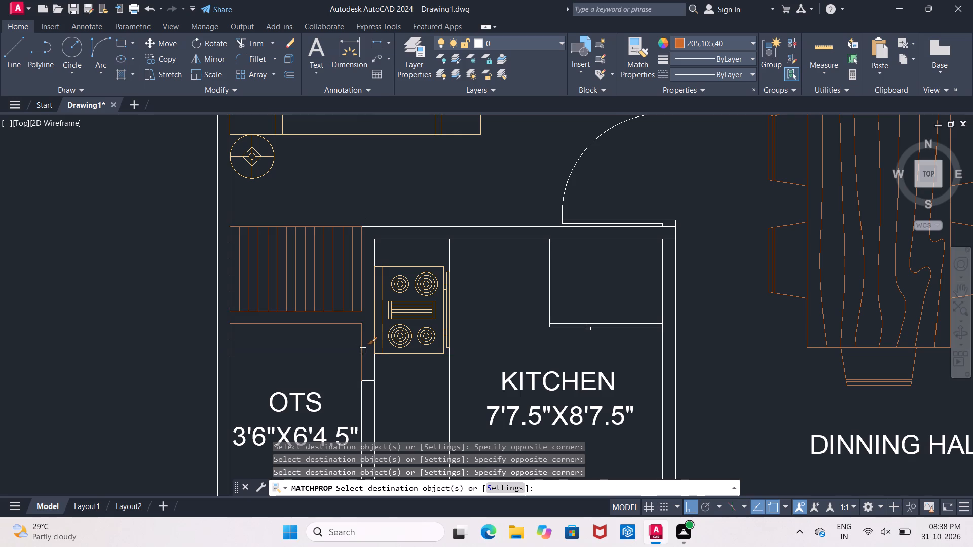
Match the white properties of the OTS side wall line onto the OTS's top edge.
scroll(361, 349, down, 2)
scroll(355, 356, up, 3)
key(Escape)
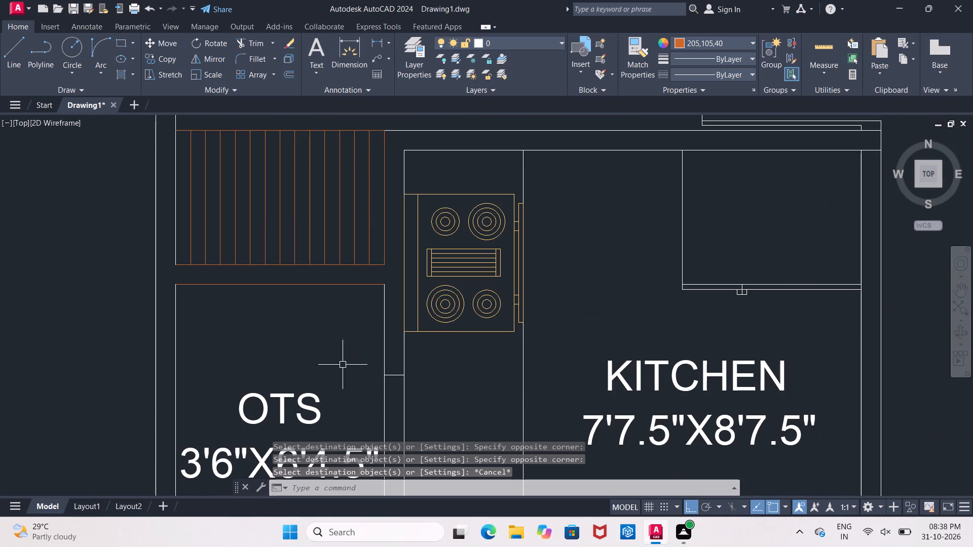
click(638, 60)
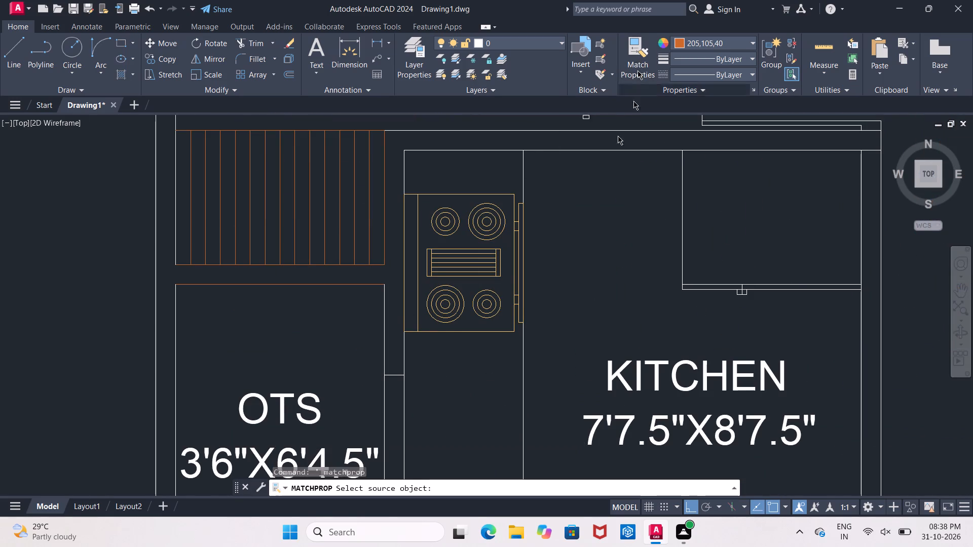
click(385, 365)
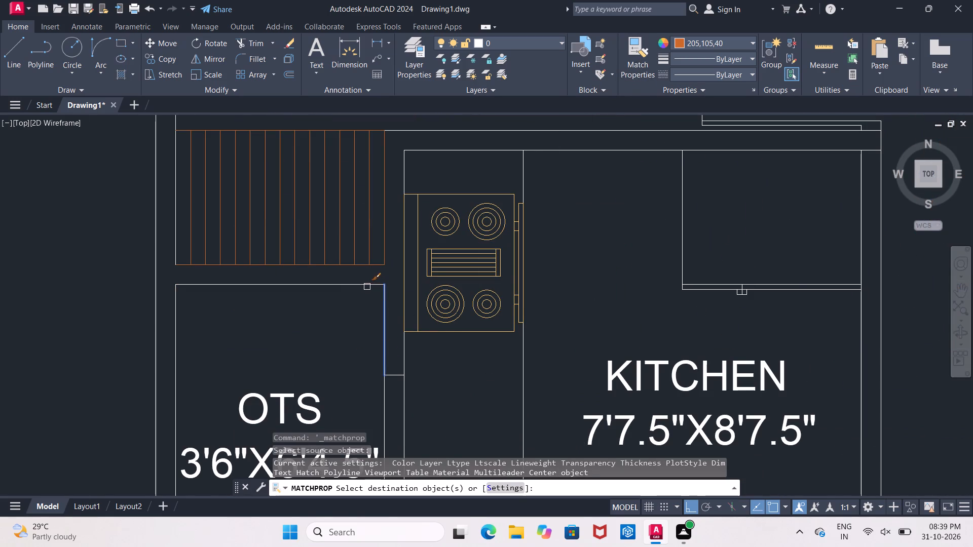
click(367, 287)
key(Escape)
Draw a horizontal line from the top outer corner of the wardrobe above the OTS outward across both outer wall lines.
scroll(333, 345, down, 3)
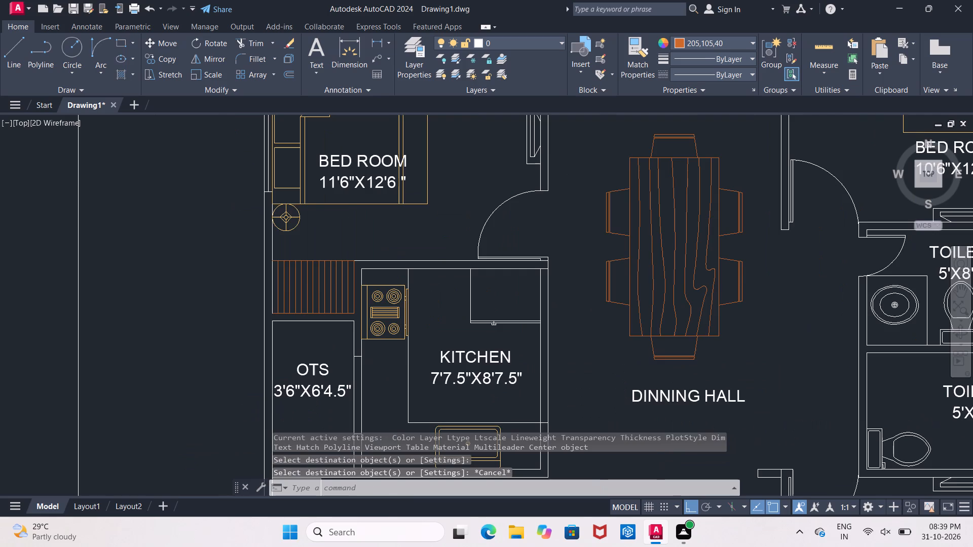
middle_drag(360, 289, 292, 328)
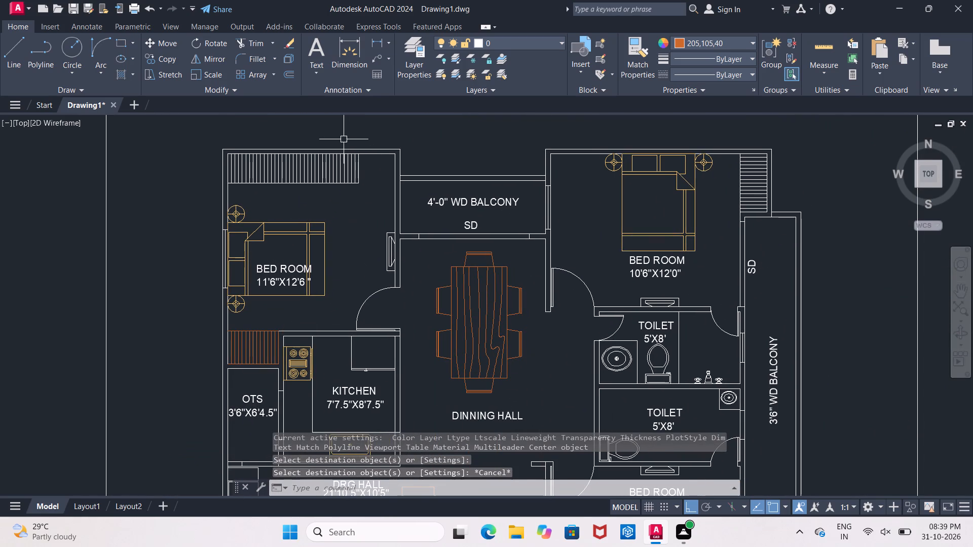
scroll(224, 342, up, 1)
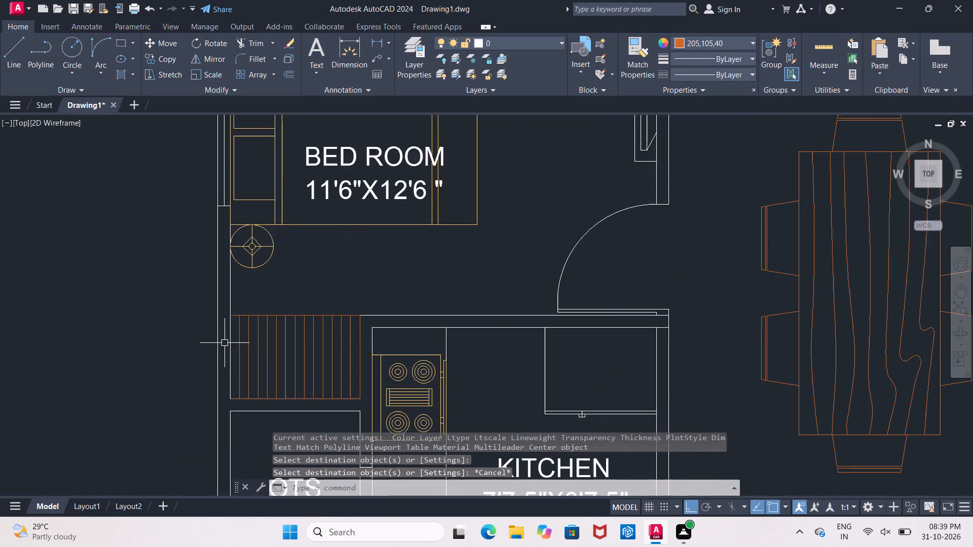
scroll(224, 343, up, 3)
middle_drag(224, 341, 214, 236)
key(Escape)
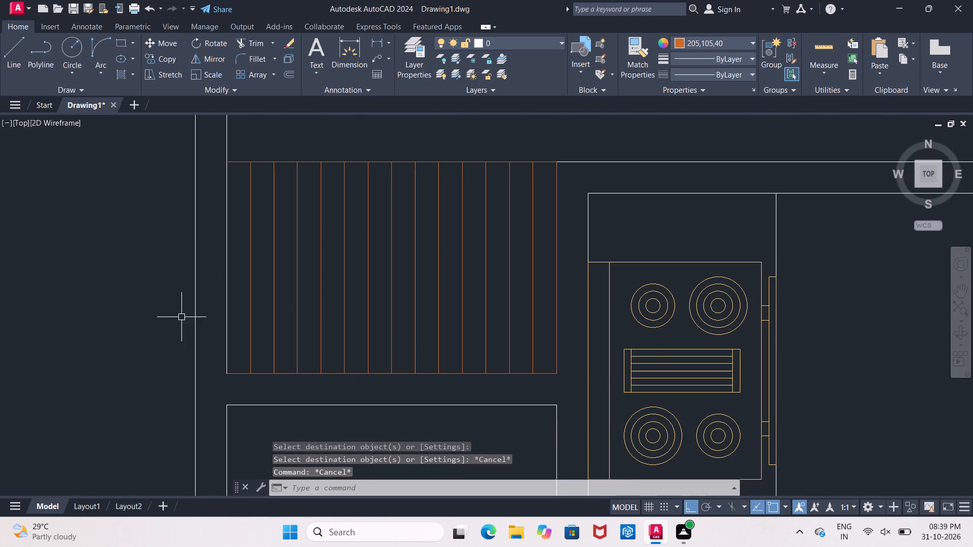
click(5, 59)
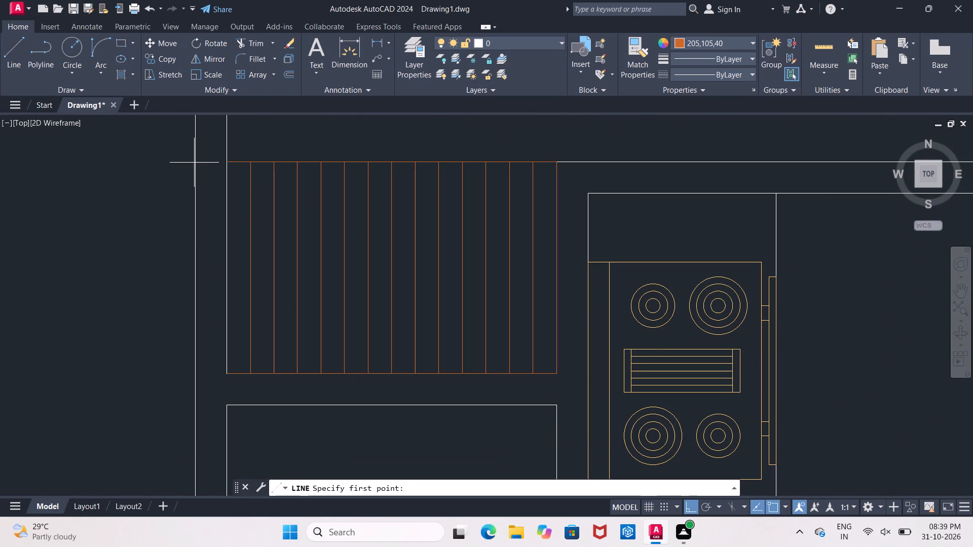
scroll(214, 163, up, 1)
click(233, 161)
click(65, 169)
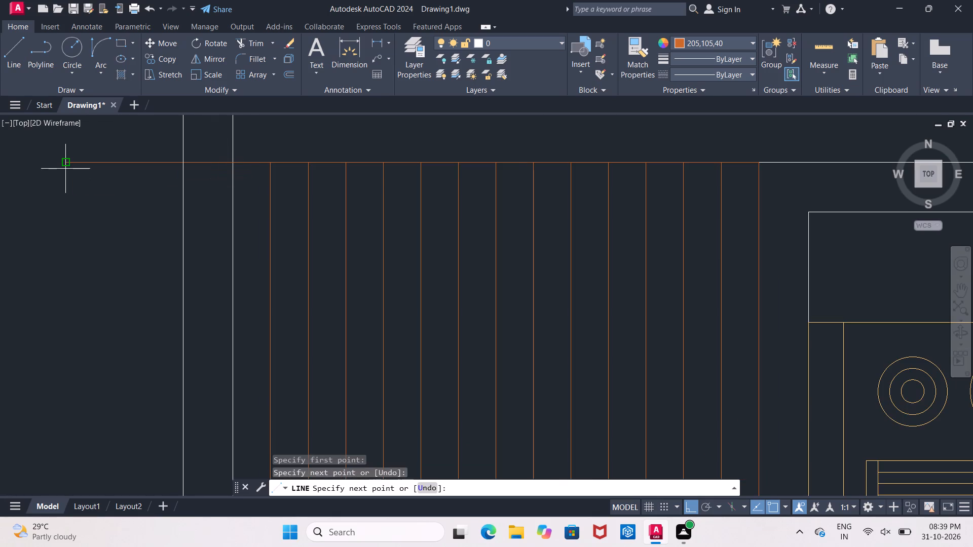
key(Escape)
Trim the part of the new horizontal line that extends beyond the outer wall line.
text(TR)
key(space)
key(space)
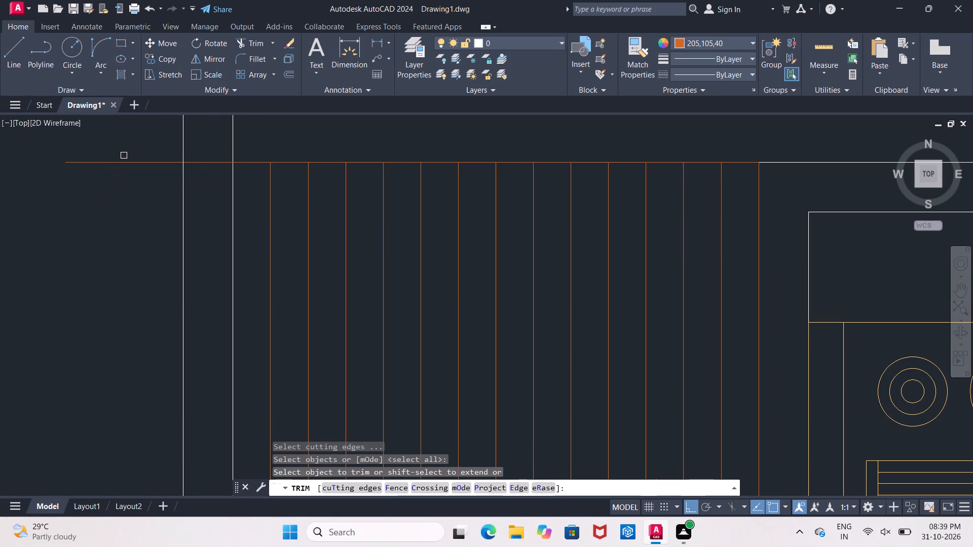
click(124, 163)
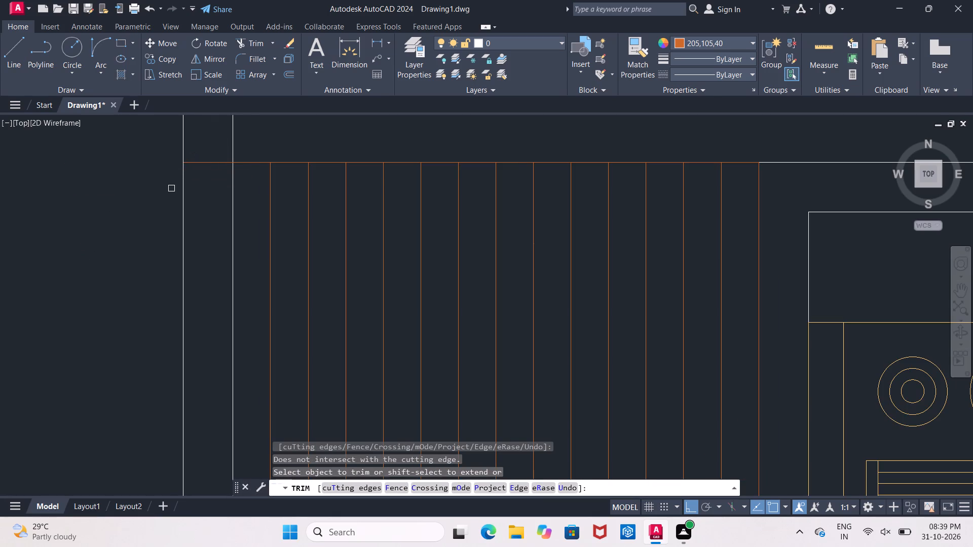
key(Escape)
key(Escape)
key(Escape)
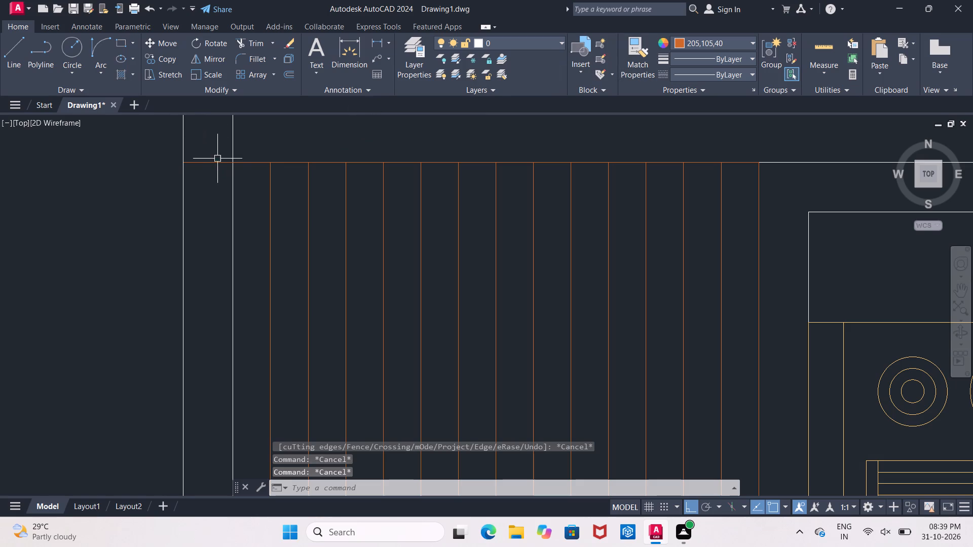
Trim the white inner wall line alongside the wardrobe, below the new horizontal line.
key(Escape)
text(TR)
key(space)
key(space)
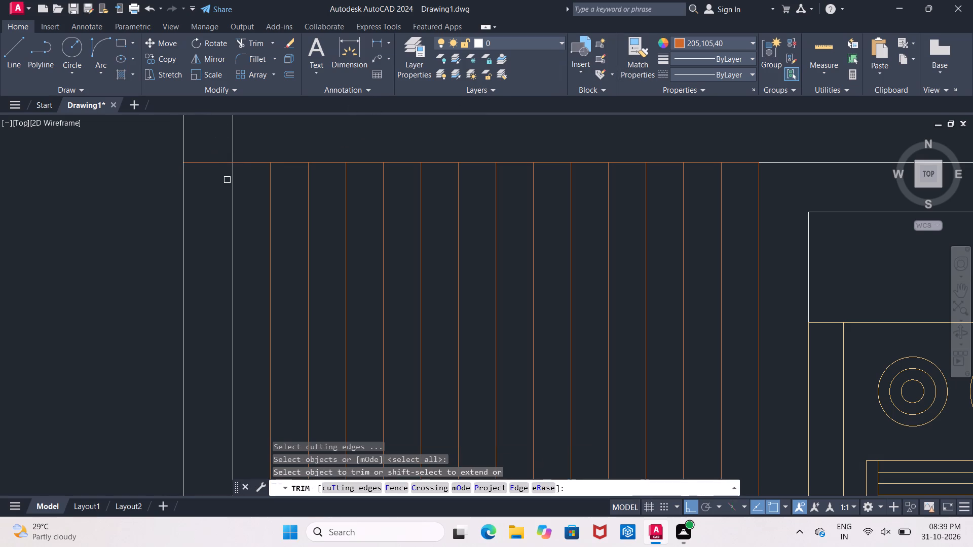
click(231, 185)
key(Escape)
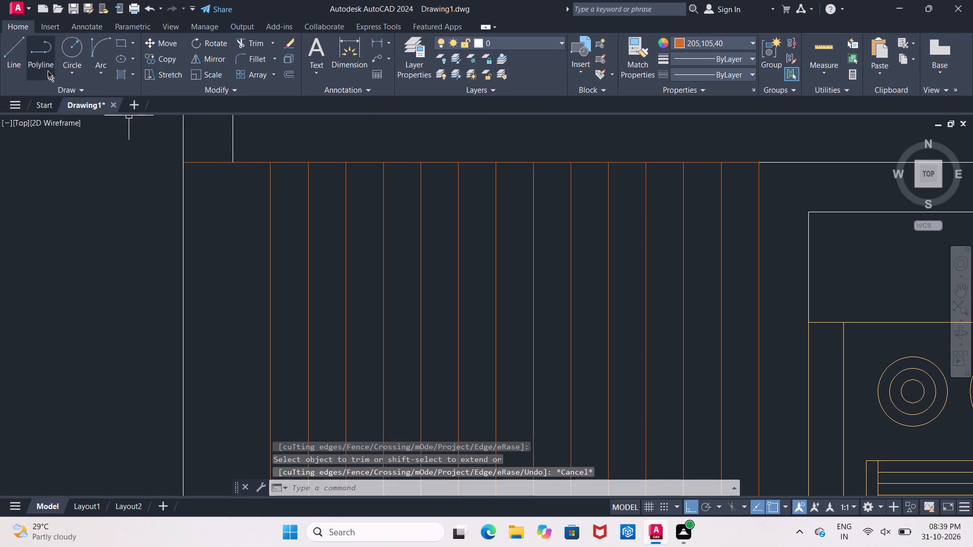
Draw the wardrobe's outer side edge in 205,105,40 from its top corner to its bottom corner.
click(7, 56)
click(233, 163)
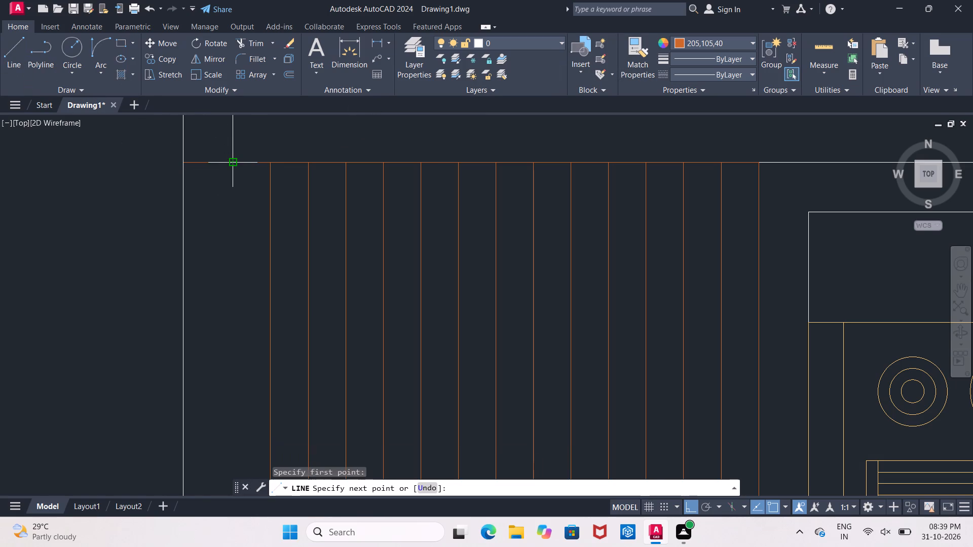
scroll(234, 199, down, 3)
click(232, 273)
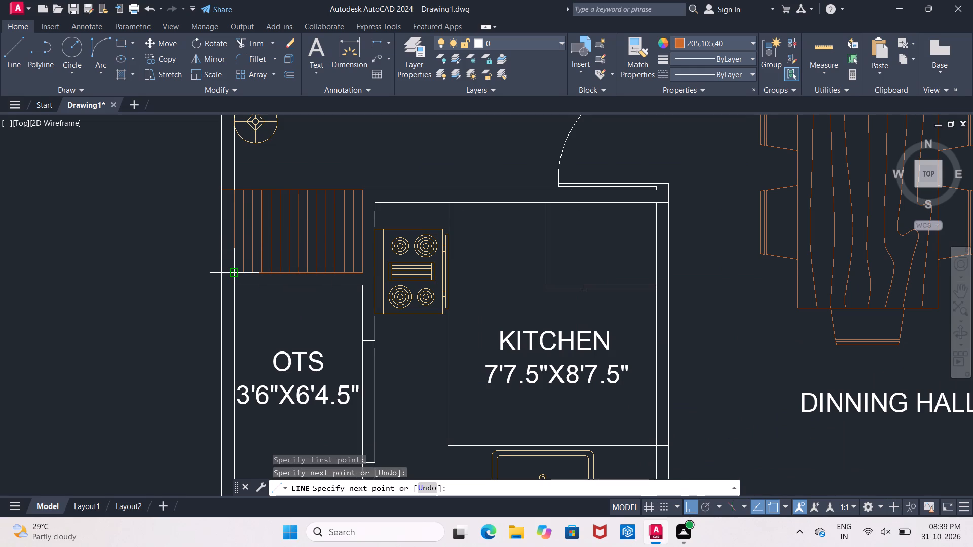
key(Escape)
Delete the leftover orange line segment between the two outer wall lines at the wardrobe's top corner.
scroll(272, 171, up, 1)
key(t)
key(r)
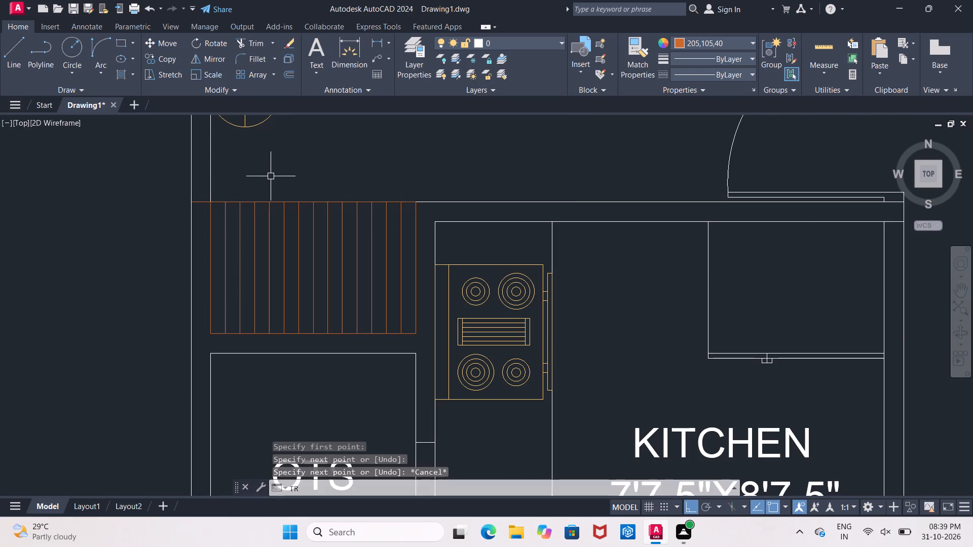
key(space)
key(Escape)
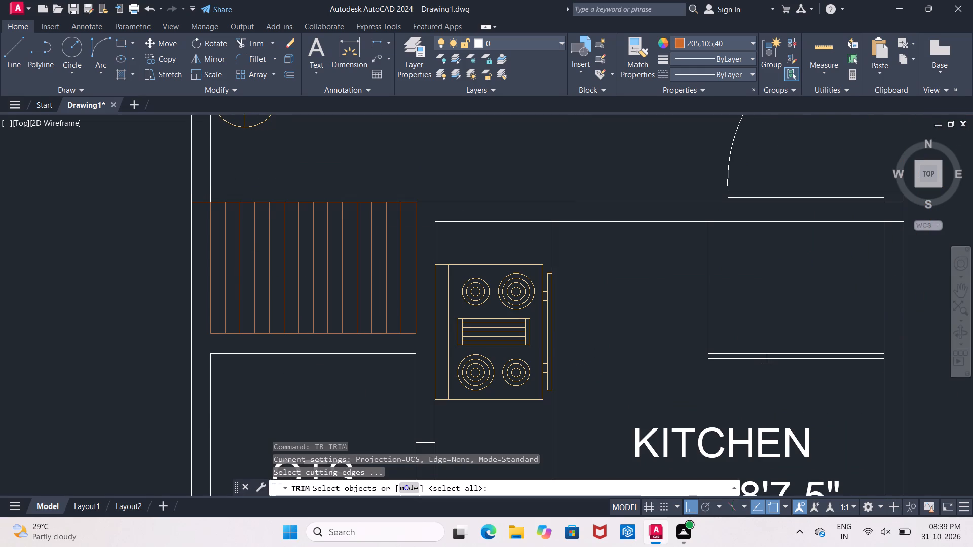
scroll(200, 202, up, 1)
text(TR)
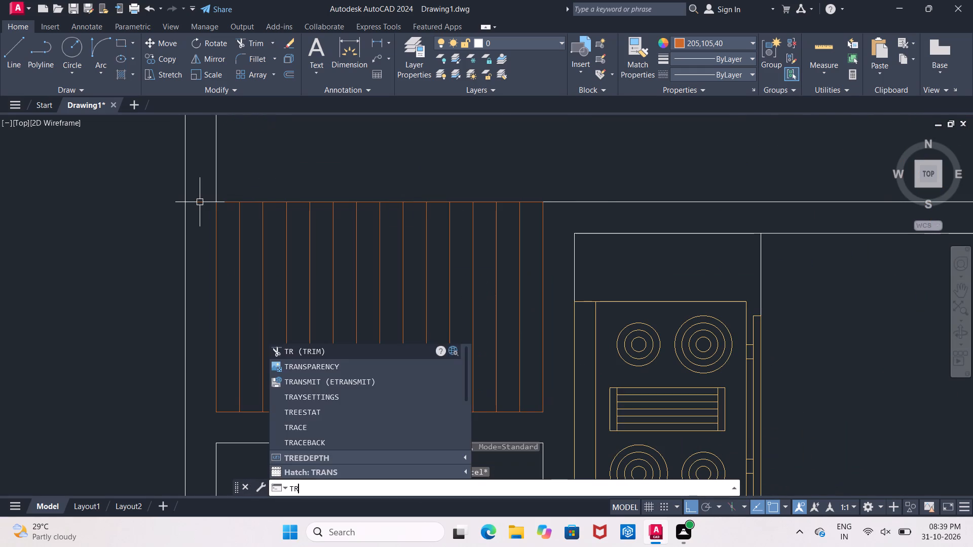
key(space)
key(space)
click(200, 202)
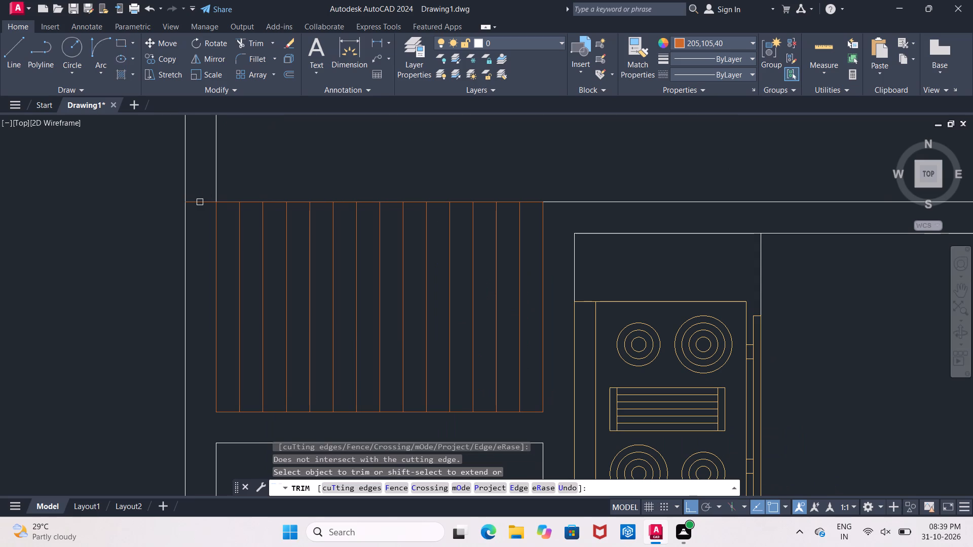
key(Escape)
click(200, 202)
key(Delete)
scroll(282, 182, down, 2)
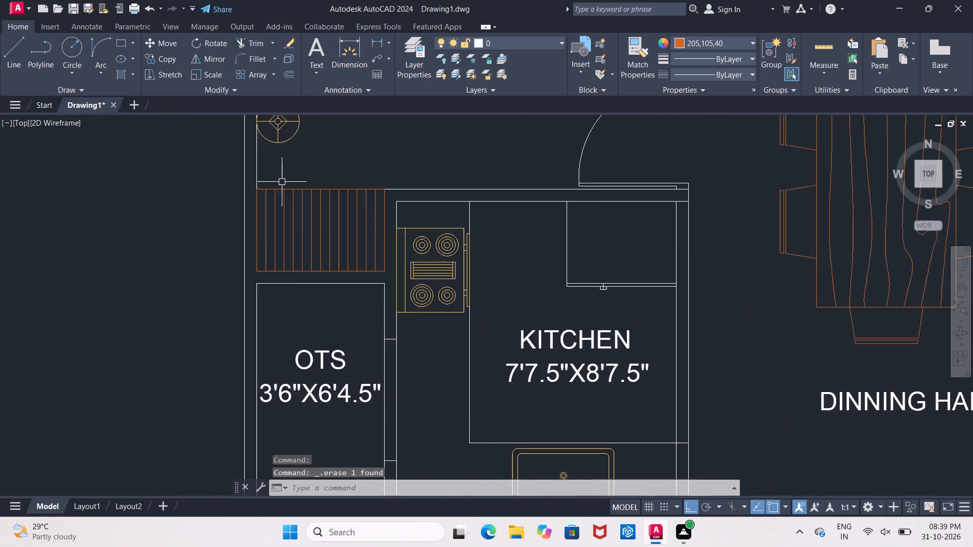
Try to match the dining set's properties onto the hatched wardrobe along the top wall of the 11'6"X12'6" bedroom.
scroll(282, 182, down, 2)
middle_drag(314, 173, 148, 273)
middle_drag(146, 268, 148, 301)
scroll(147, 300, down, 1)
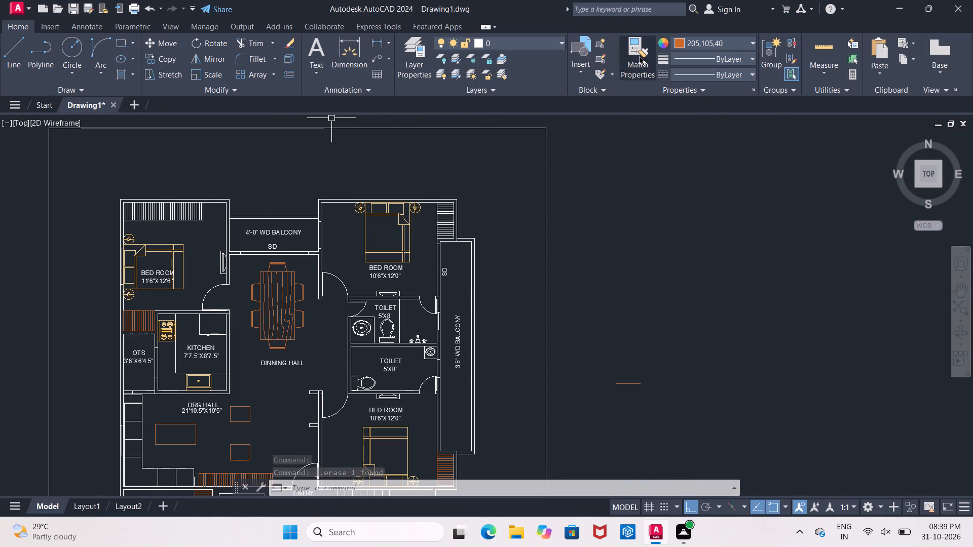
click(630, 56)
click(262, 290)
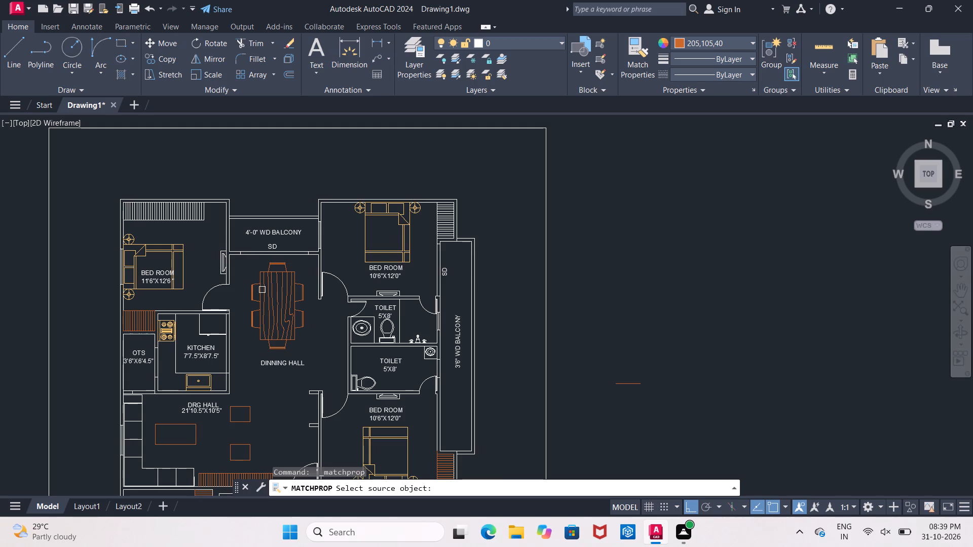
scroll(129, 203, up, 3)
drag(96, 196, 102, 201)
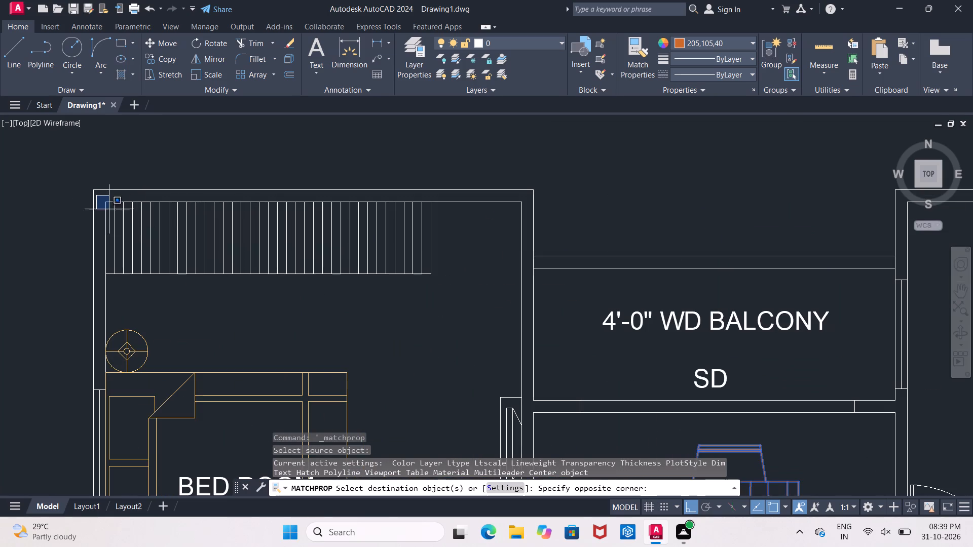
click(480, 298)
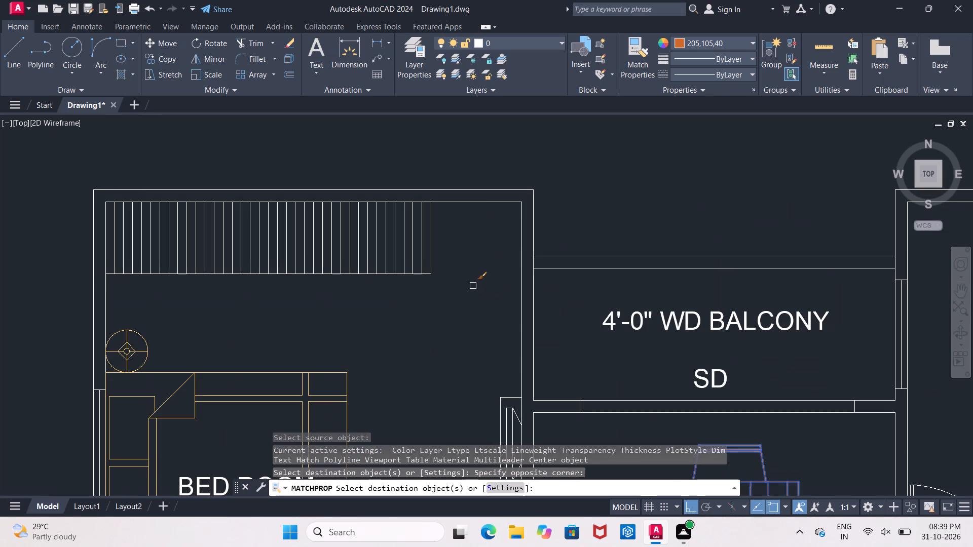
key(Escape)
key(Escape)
Match the orange striped strip below the 11'6"X12'6" bedroom onto the striped wardrobe along that bedroom's top wall.
click(637, 57)
scroll(633, 68, down, 2)
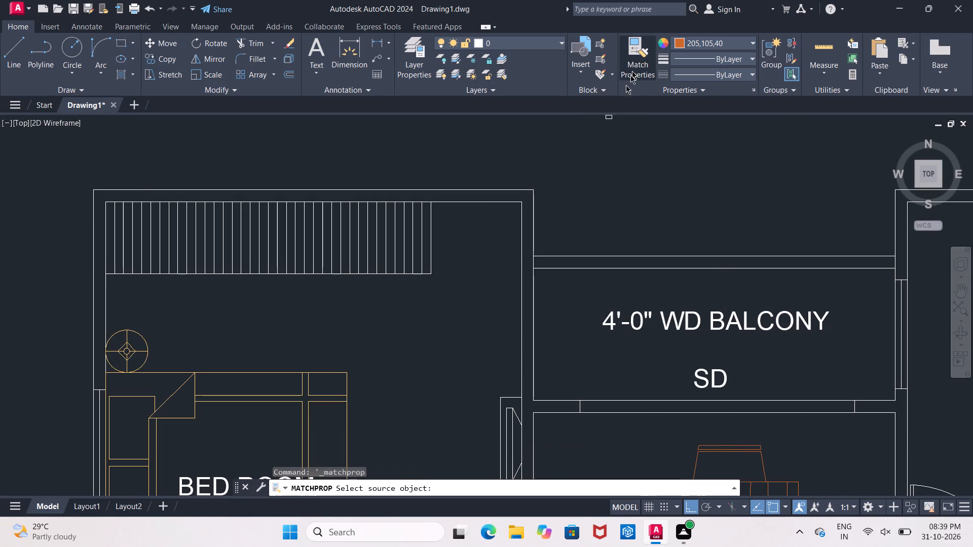
scroll(535, 223, down, 2)
click(401, 398)
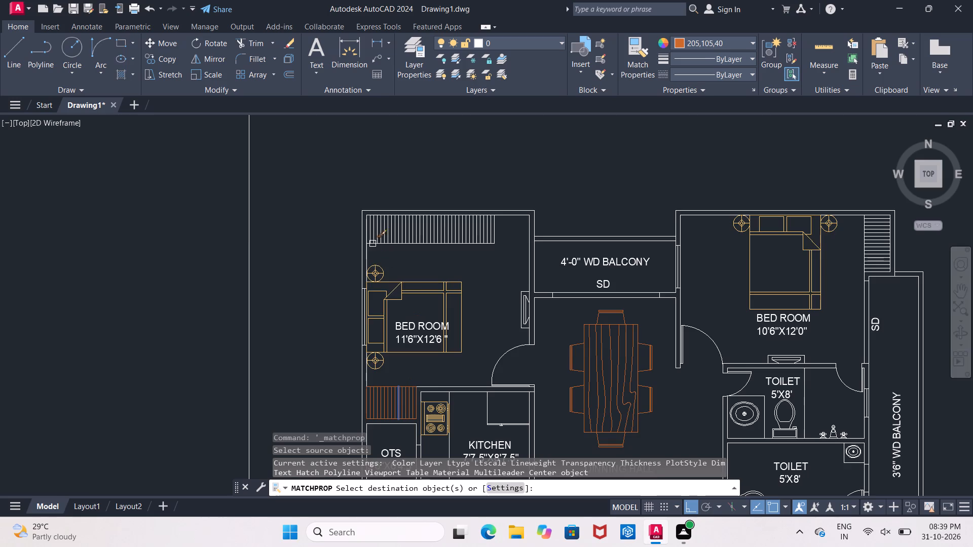
scroll(372, 235, up, 2)
click(353, 178)
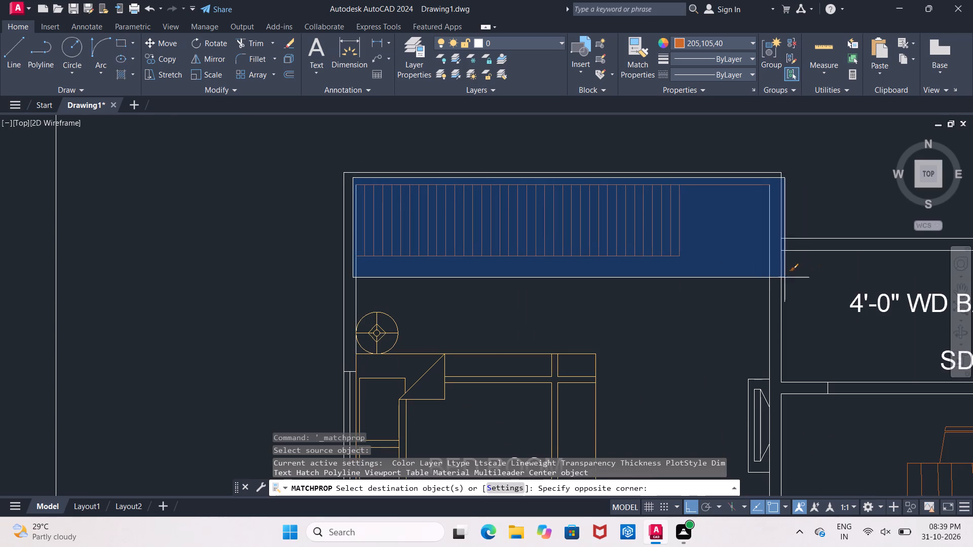
click(740, 279)
middle_drag(692, 277, 470, 281)
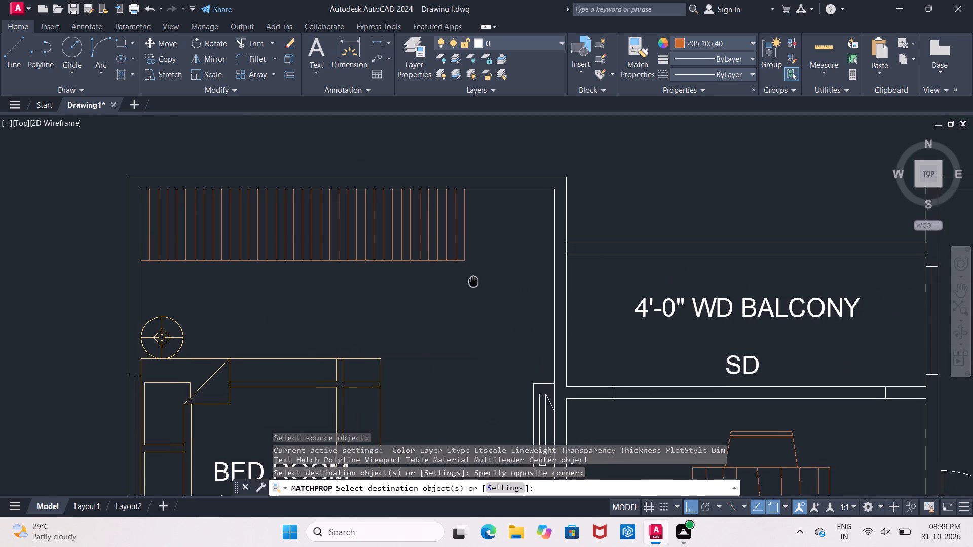
scroll(94, 279, up, 2)
scroll(135, 283, up, 1)
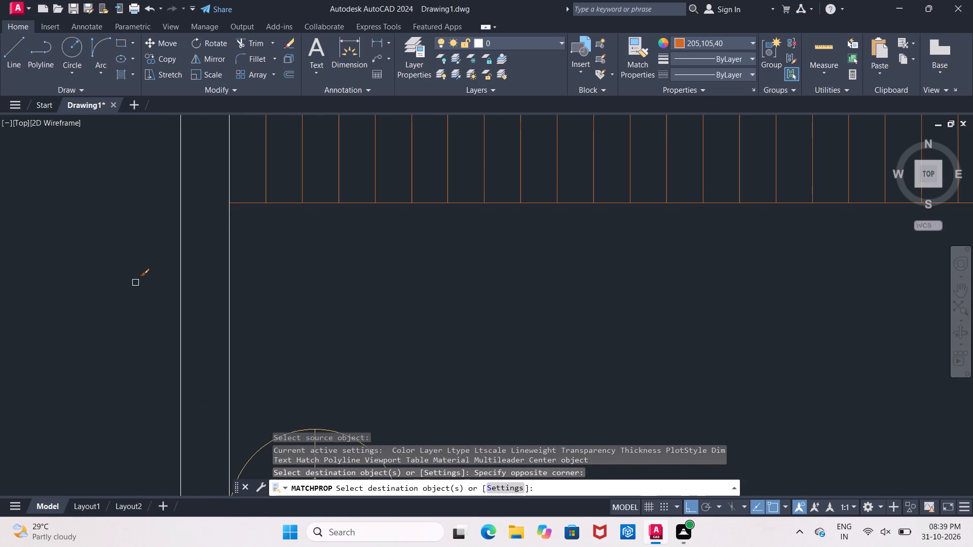
key(Escape)
Draw a short horizontal line from the wardrobe's lower wall-side corner outward across the bedroom's outer wall.
click(18, 59)
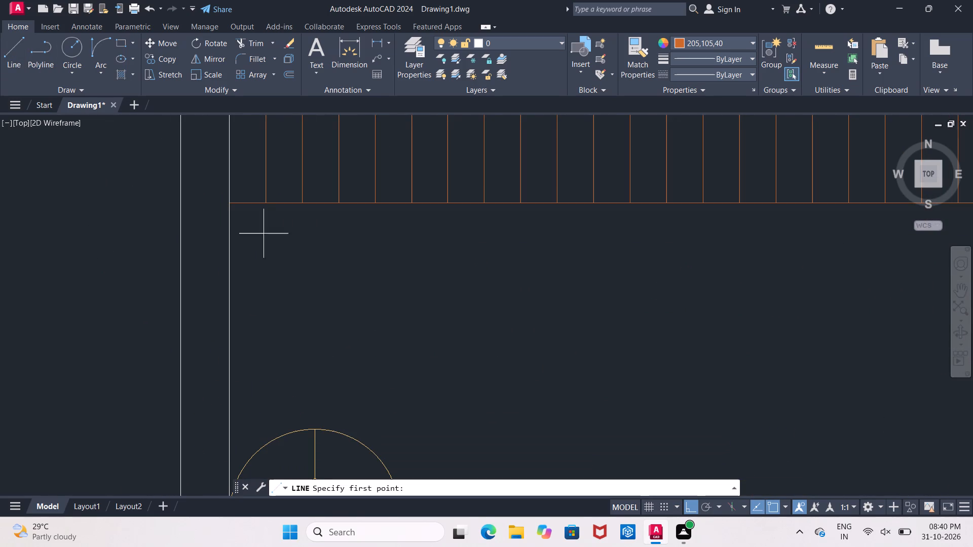
click(231, 203)
click(160, 201)
key(Escape)
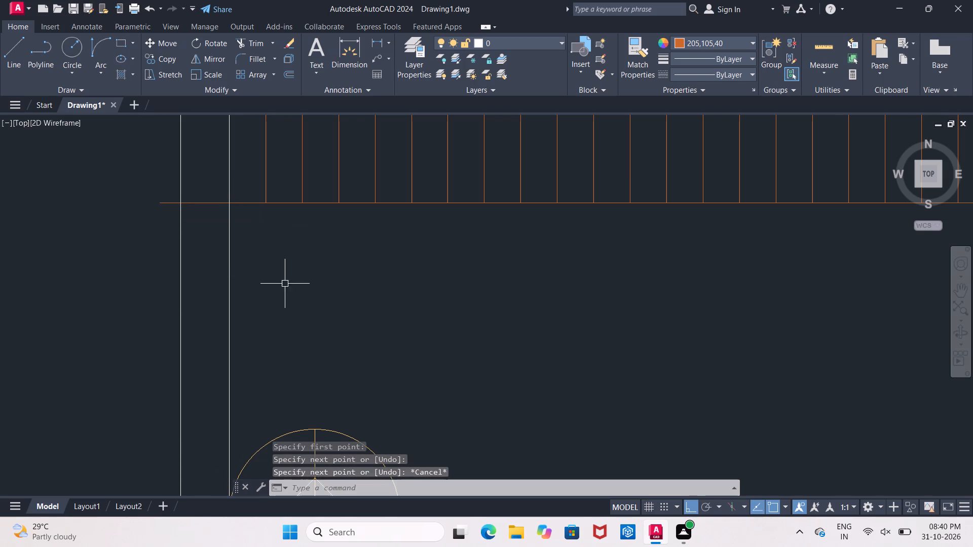
Trim the white inner wall line alongside the wardrobe, above the new horizontal line.
middle_drag(293, 283, 223, 318)
text(TRR)
key(space)
key(space)
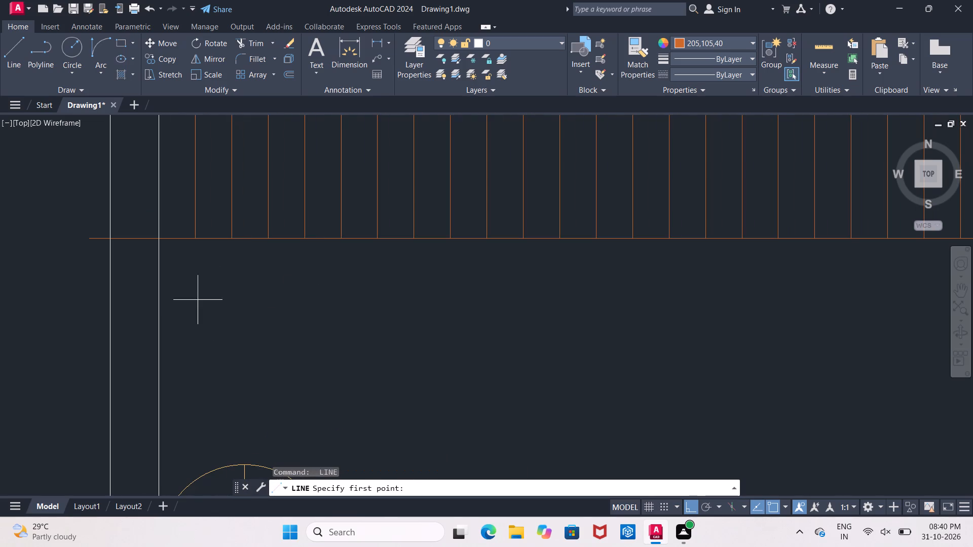
key(Escape)
text(TR)
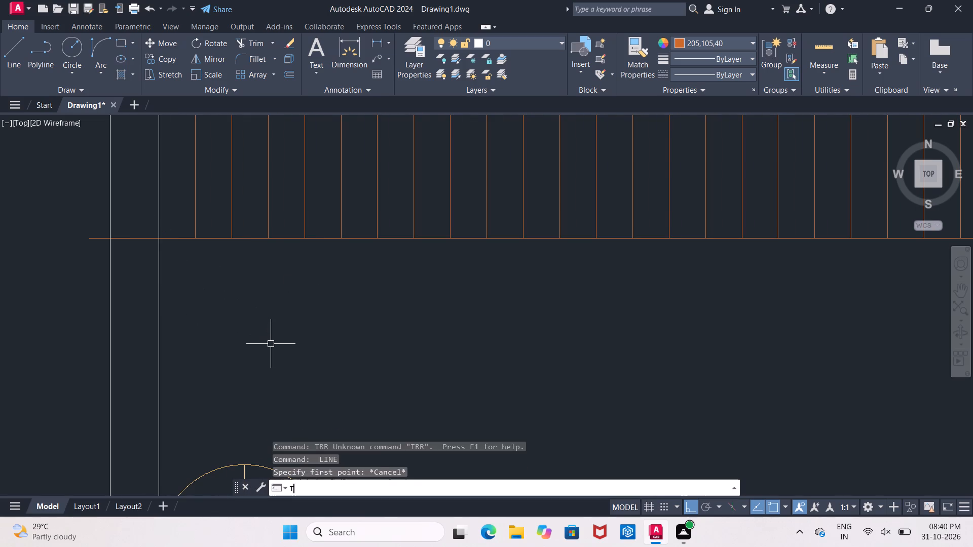
key(space)
key(space)
click(155, 211)
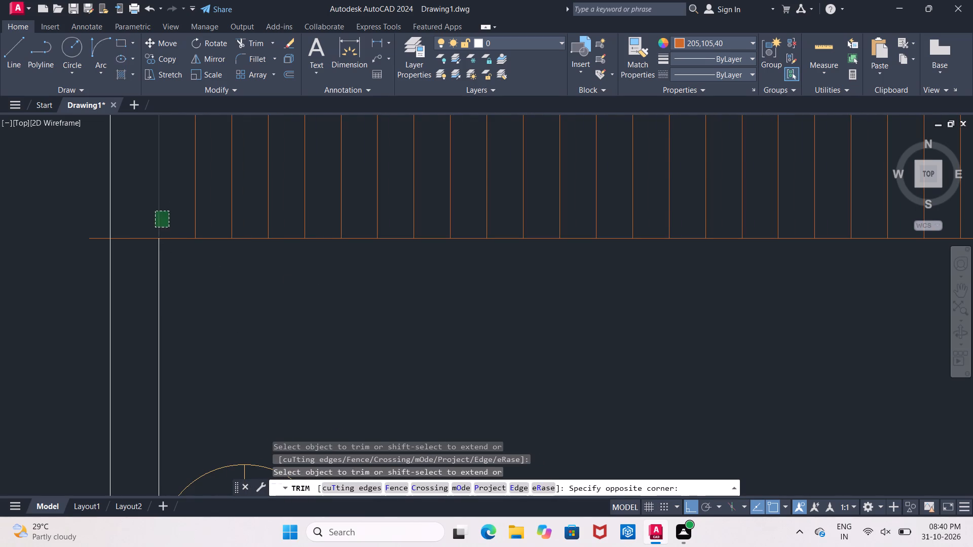
click(169, 227)
scroll(162, 223, down, 1)
middle_drag(163, 228, 173, 318)
key(Escape)
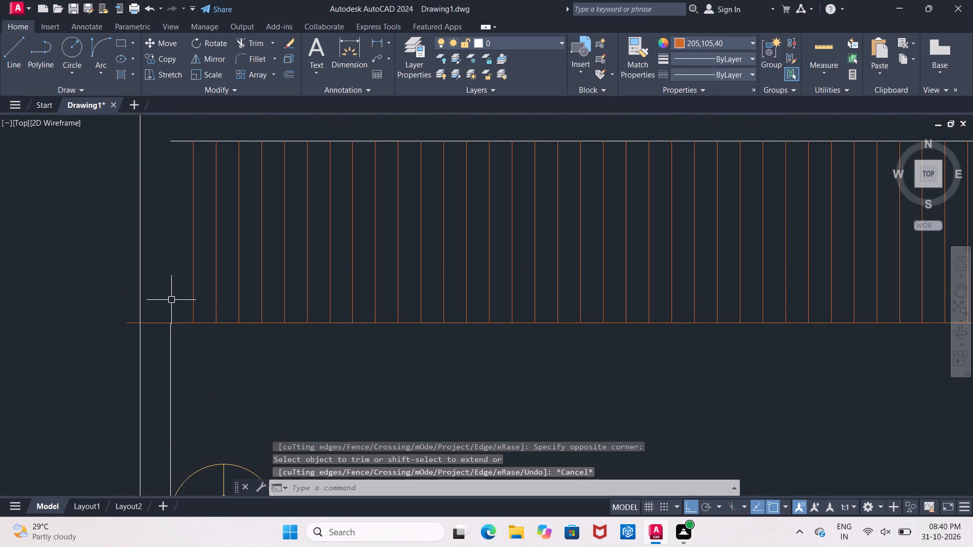
Draw the wardrobe's wall-side edge in 205,105,40 from its top corner to its bottom corner.
click(20, 68)
click(171, 143)
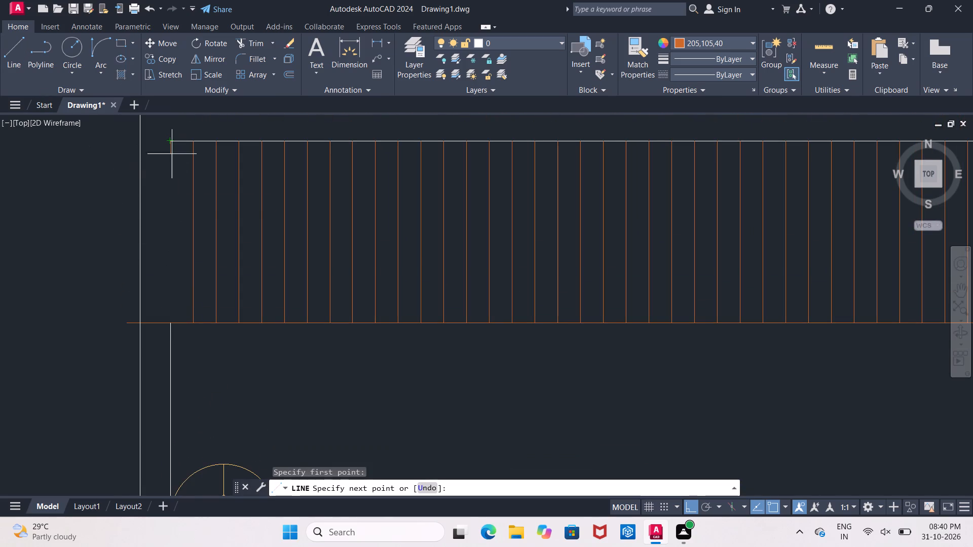
click(167, 321)
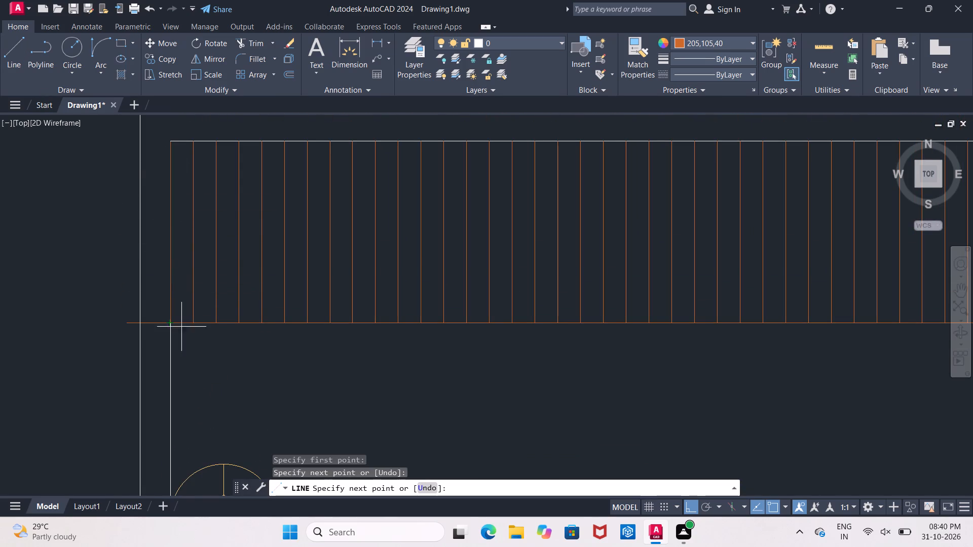
key(Escape)
Trim the horizontal guide line at the wardrobe's lower corner and delete its leftover piece across the outer wall.
text(TR)
key(space)
key(space)
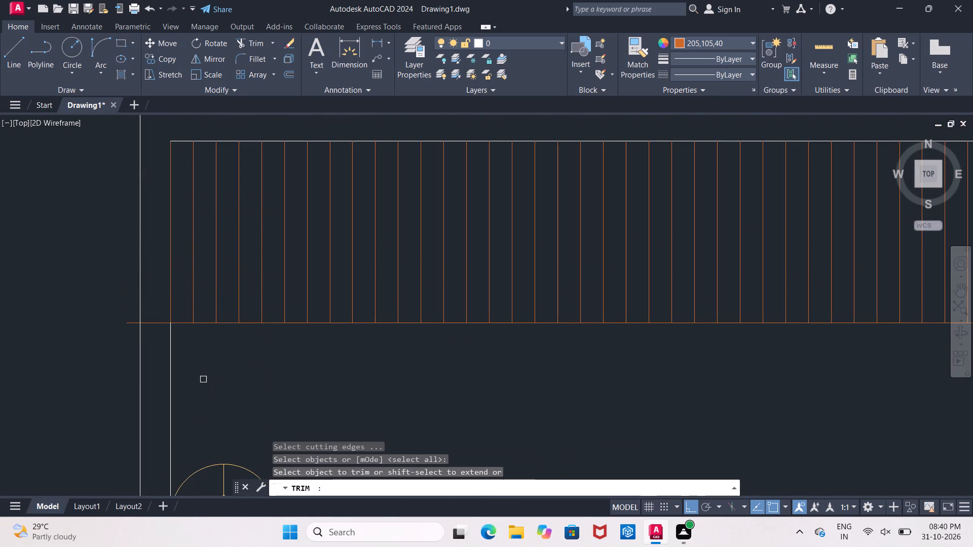
click(165, 323)
key(Escape)
scroll(152, 328, up, 1)
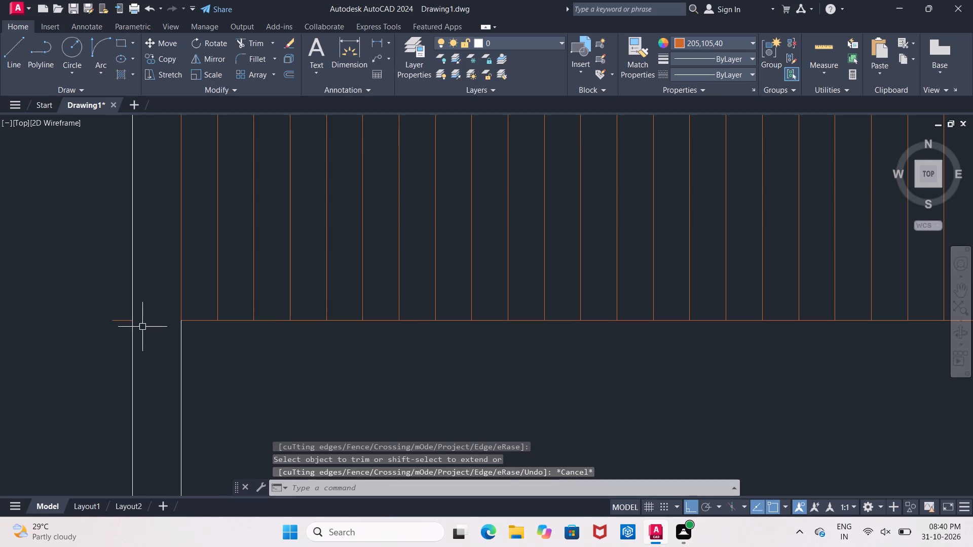
click(126, 322)
key(Delete)
scroll(141, 323, down, 2)
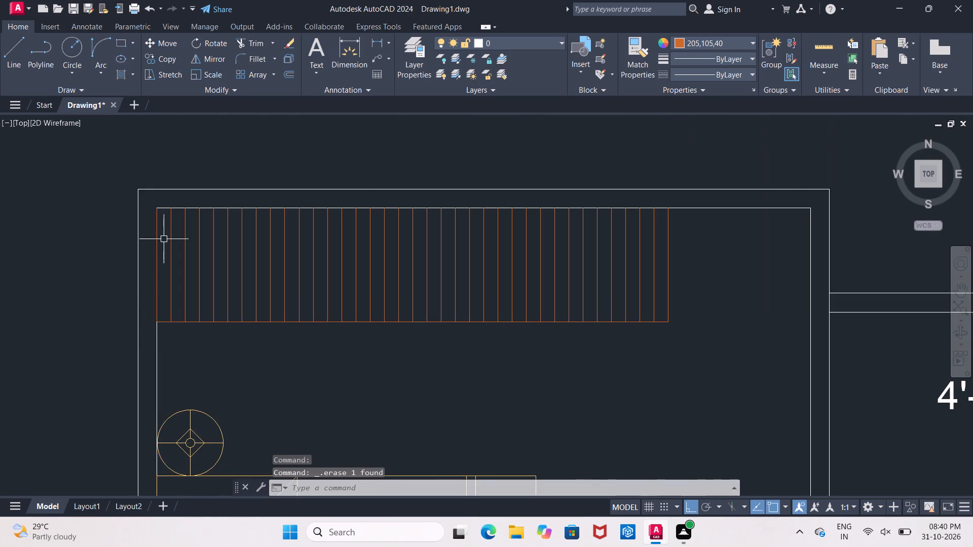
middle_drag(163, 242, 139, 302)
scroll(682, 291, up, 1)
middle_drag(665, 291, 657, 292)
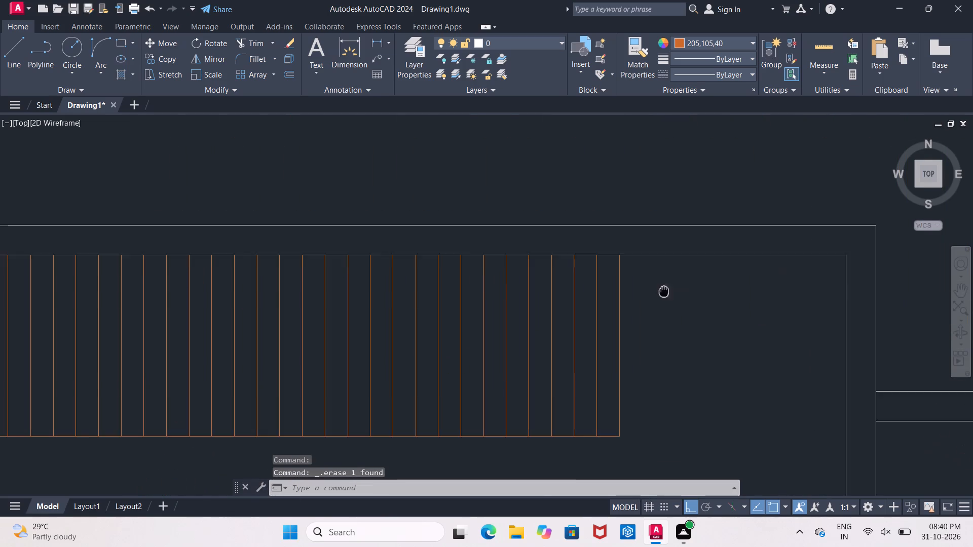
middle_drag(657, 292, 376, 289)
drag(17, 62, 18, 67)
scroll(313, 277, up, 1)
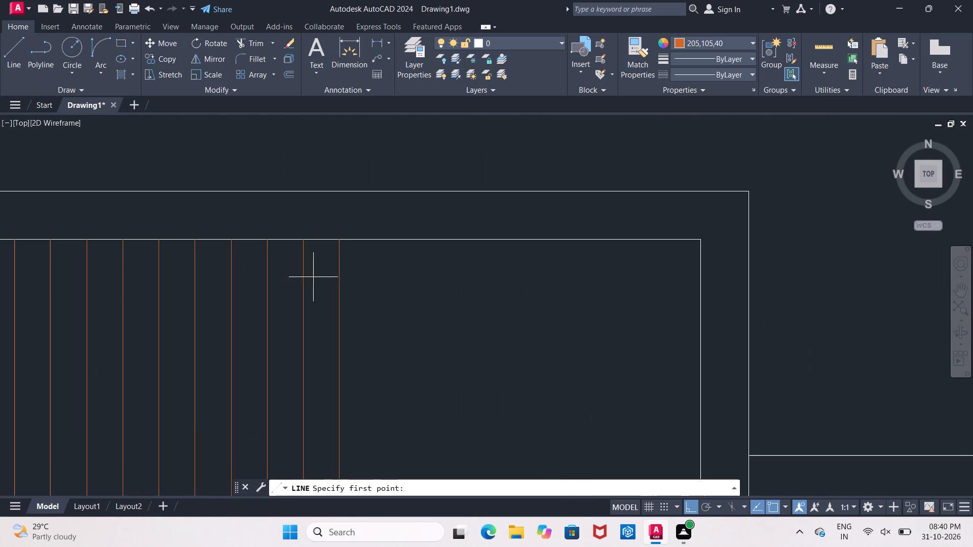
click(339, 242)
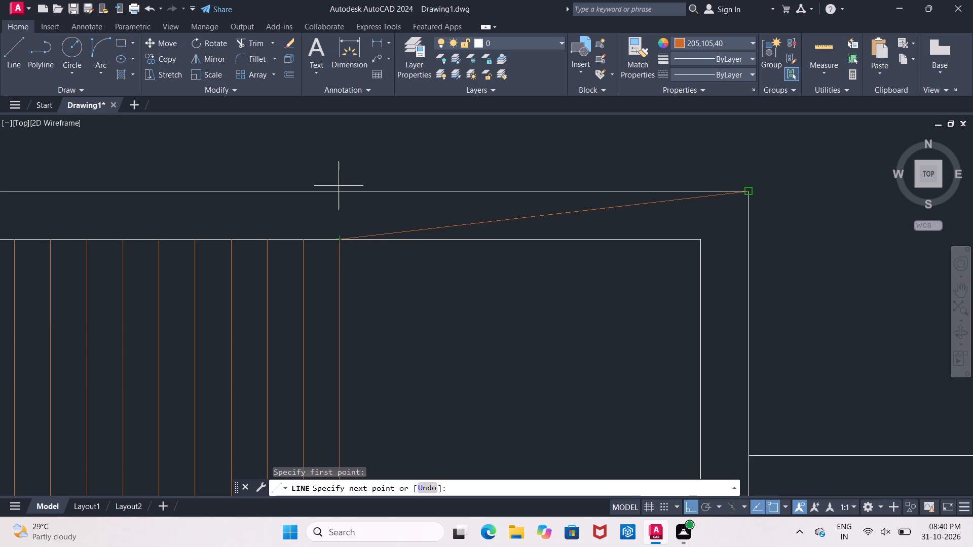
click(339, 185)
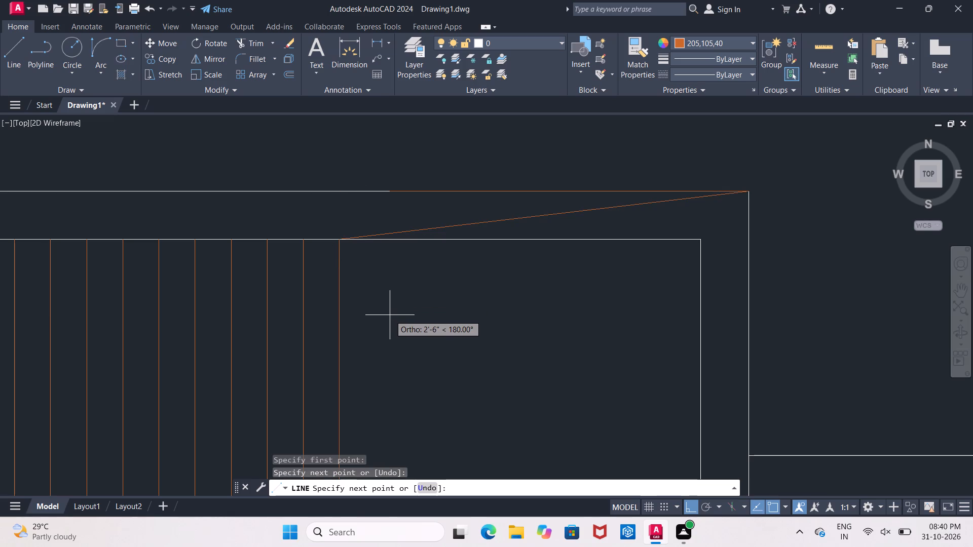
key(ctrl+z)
Draw a vertical guide line from the wardrobe's room-side top corner upward past the outer wall line.
click(12, 64)
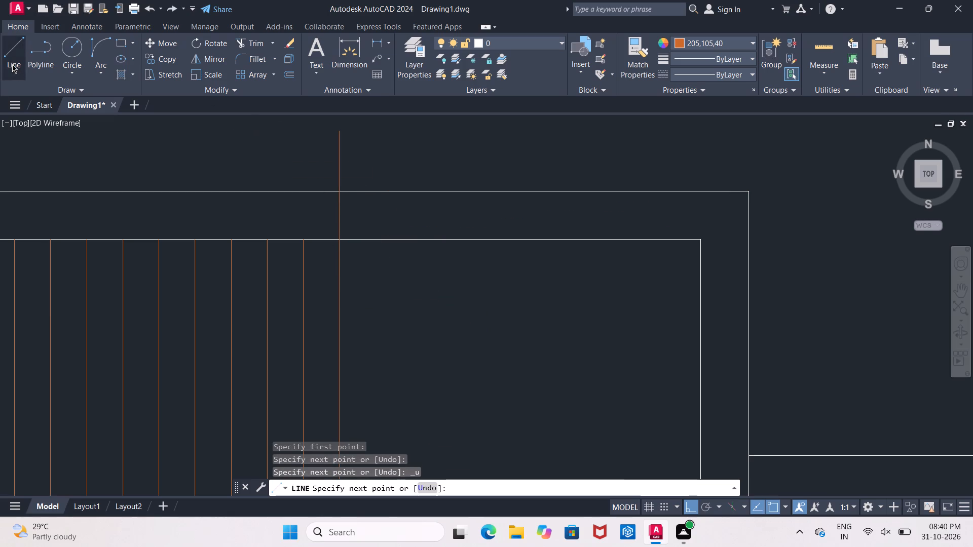
click(339, 242)
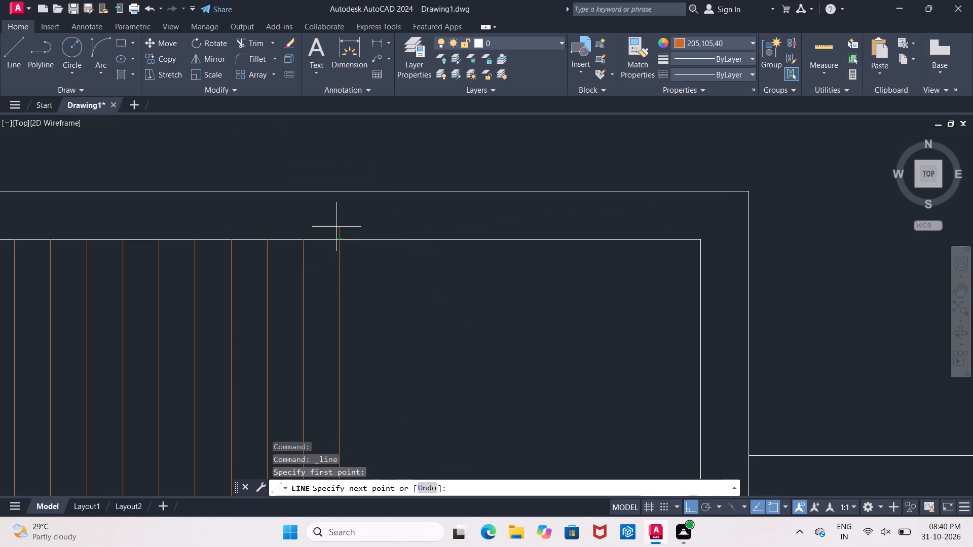
click(325, 156)
key(Escape)
Trim the white inner wall line segment between the wardrobe's last two stripes, beside the vertical guide line.
key(t)
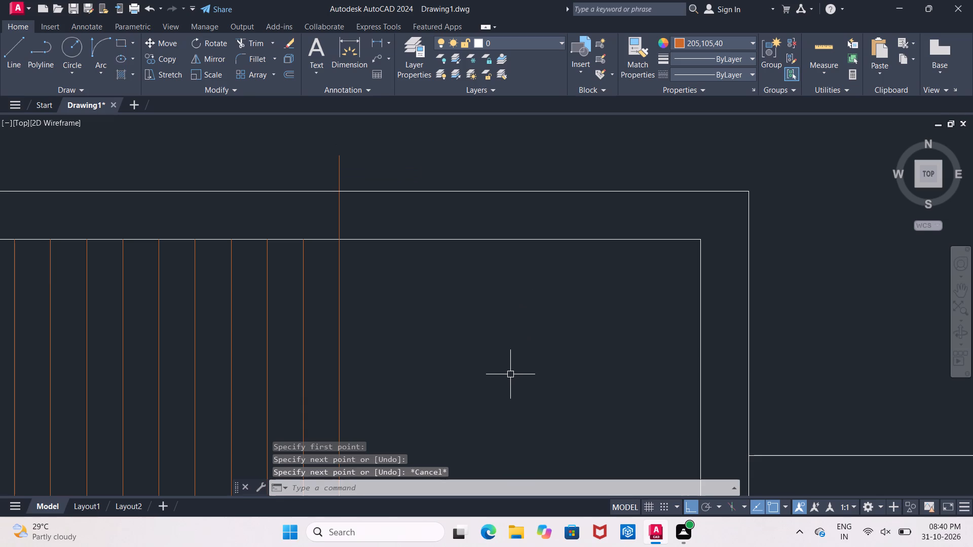
text(R)
key(space)
key(space)
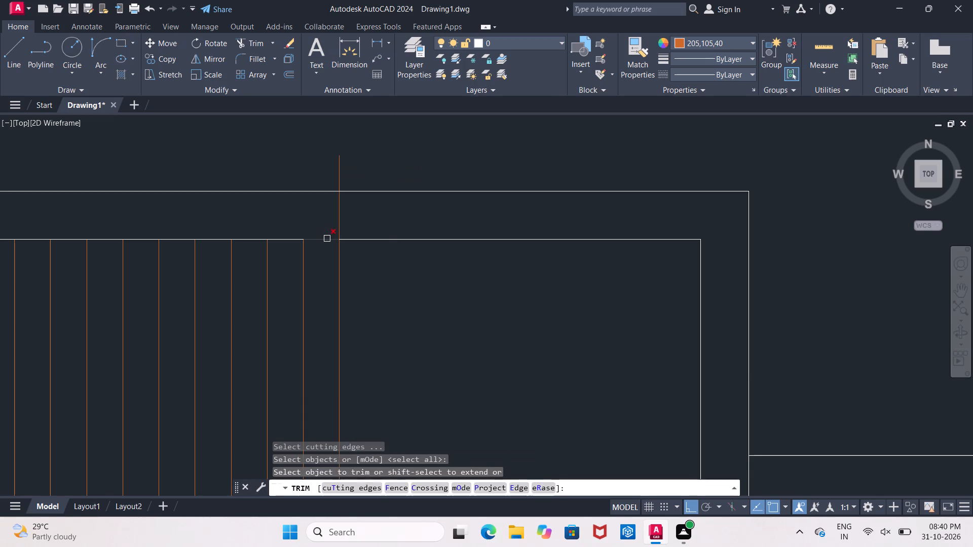
click(327, 239)
scroll(326, 235, down, 2)
scroll(215, 241, down, 2)
scroll(240, 239, up, 1)
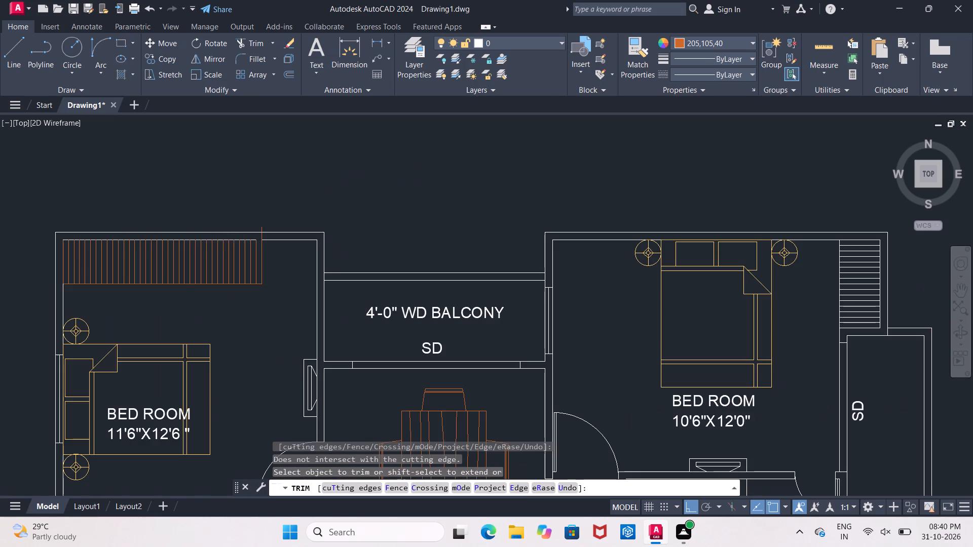
scroll(240, 239, up, 2)
key(Escape)
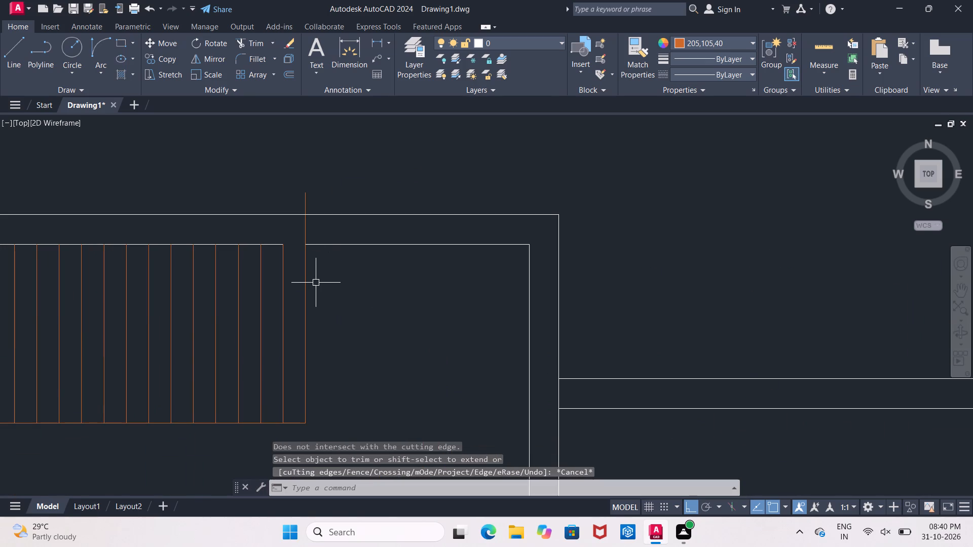
Draw a 205,105,40 line across the trimmed gap between the tops of the wardrobe's last two stripes.
middle_drag(238, 237, 338, 234)
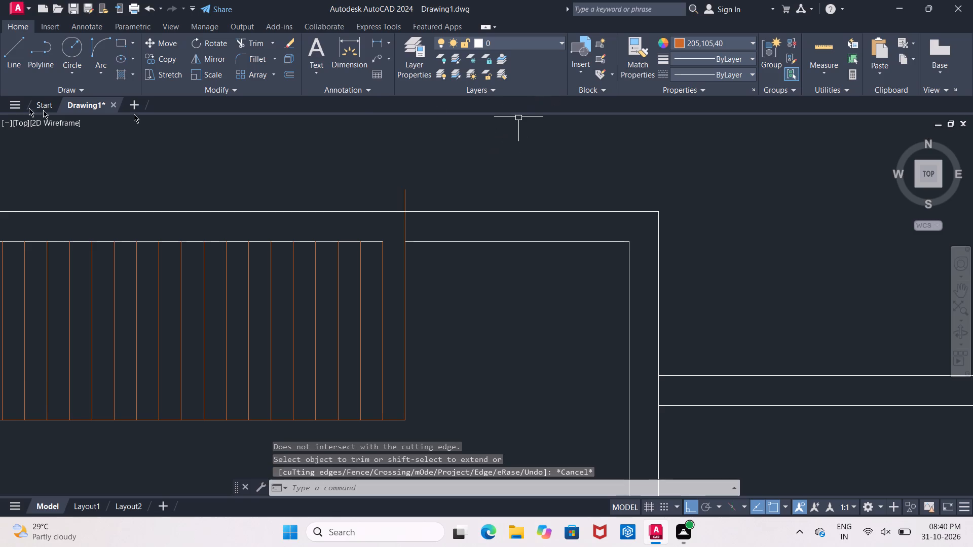
click(12, 63)
scroll(333, 261, up, 1)
scroll(399, 245, up, 2)
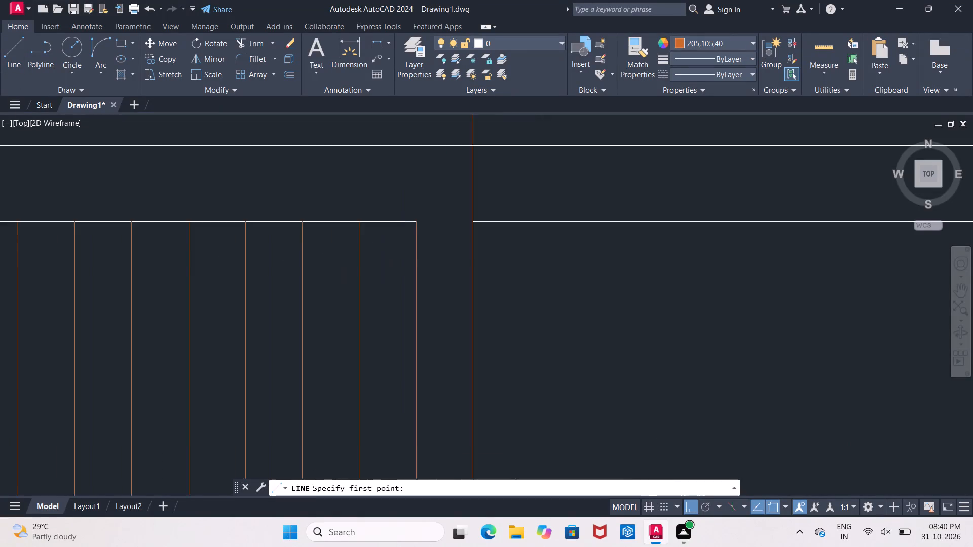
click(424, 210)
click(515, 210)
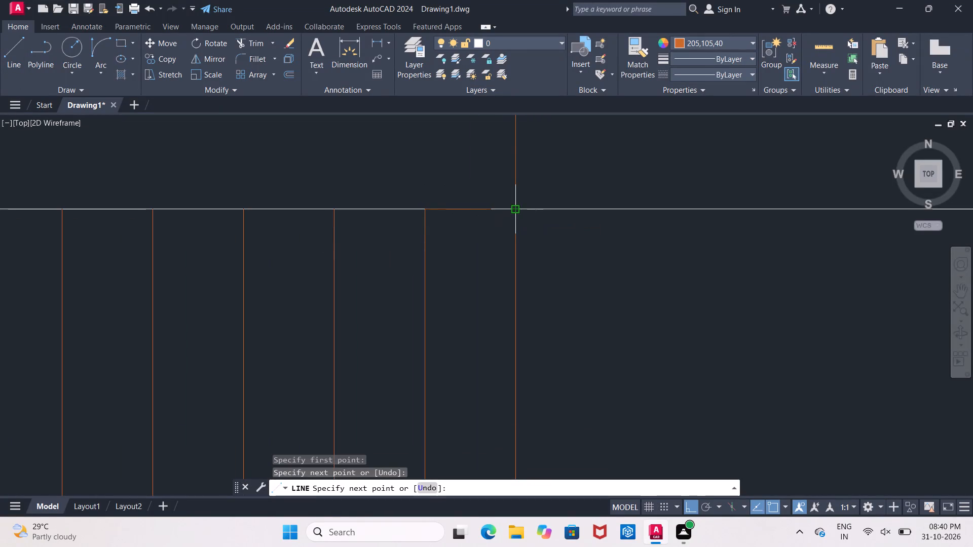
key(Escape)
Trim the vertical guide line at the wardrobe's top corner and delete its leftover piece above the wardrobe.
middle_drag(602, 271, 441, 294)
text(TR)
key(space)
key(space)
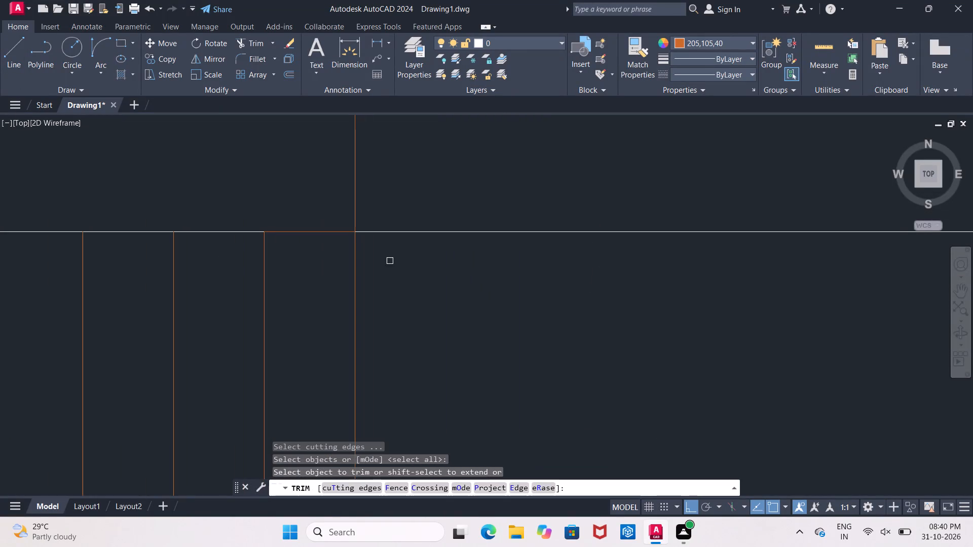
click(355, 214)
key(Escape)
click(354, 214)
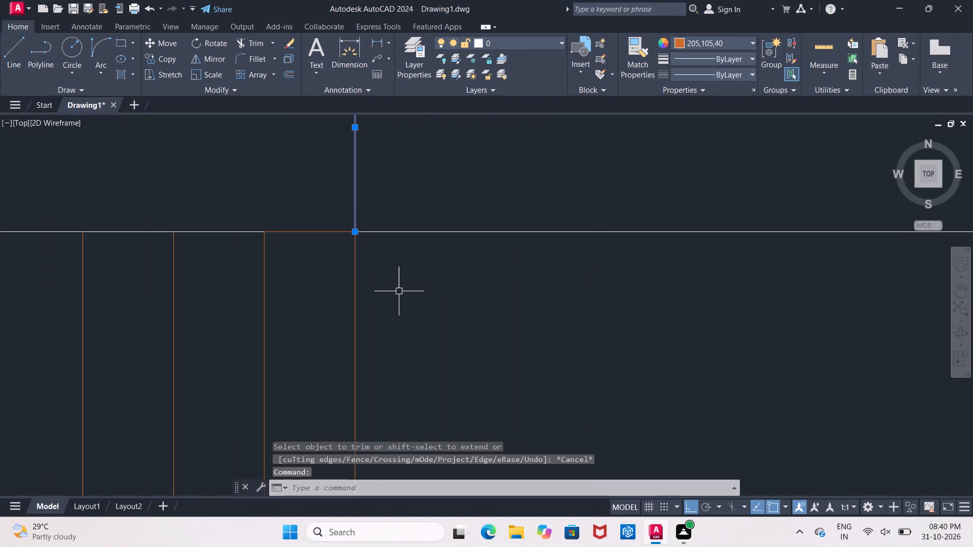
key(Delete)
Match the wardrobe's orange end edge onto the white line along the rest of its top side.
click(639, 66)
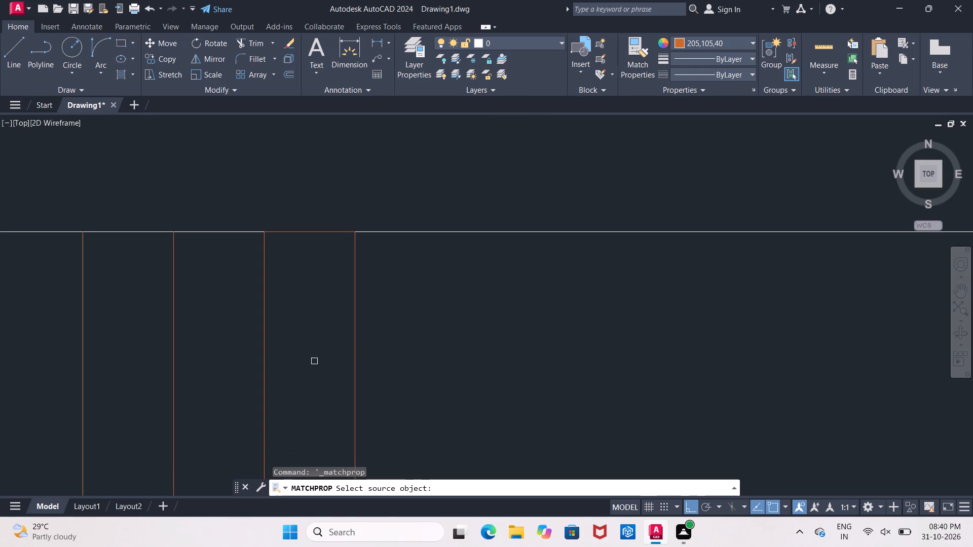
click(354, 340)
click(237, 230)
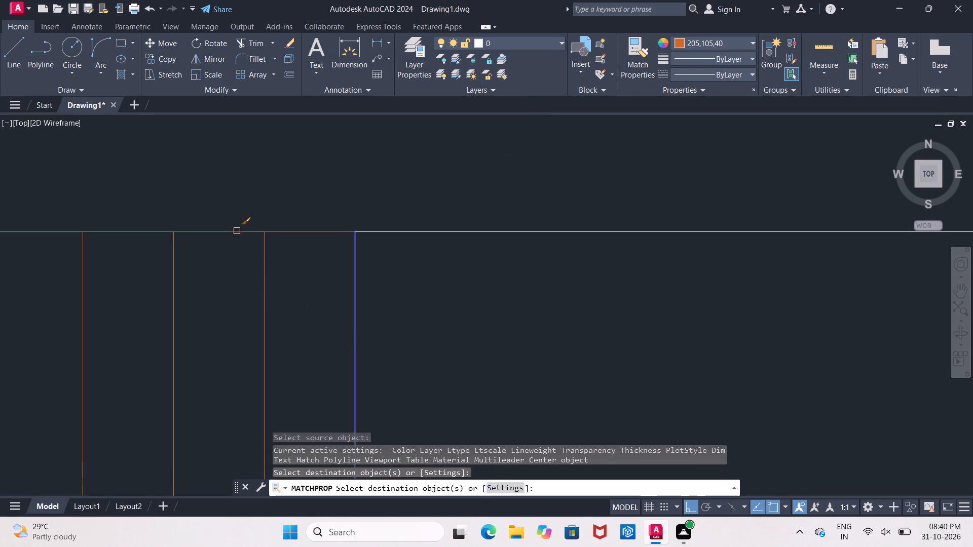
scroll(237, 231, down, 6)
key(Escape)
scroll(252, 325, down, 1)
Match the 11'6"X12'6" bedroom wardrobe's orange properties onto the striped wardrobe lines in the 10'6"X12'0" bedroom beside the 3'6" balcony.
middle_drag(534, 316, 478, 292)
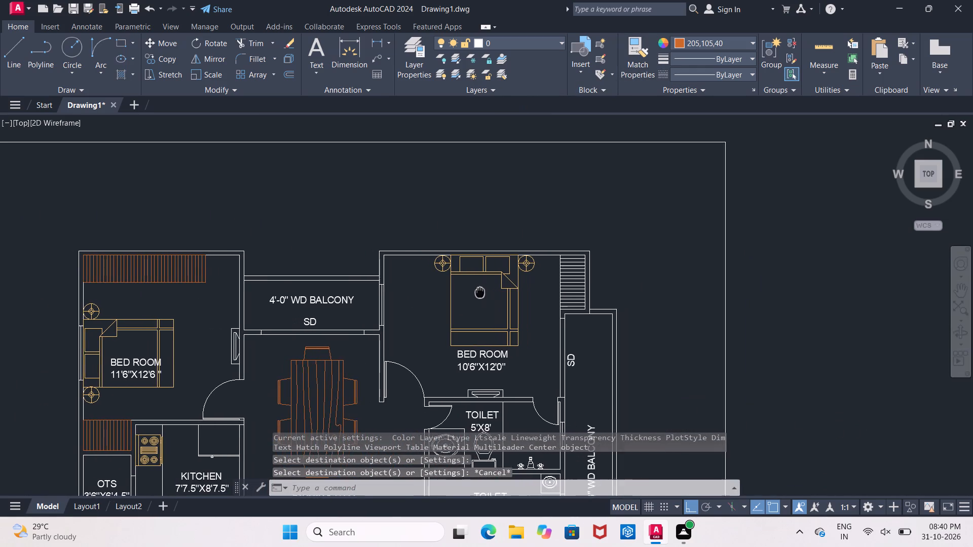
middle_drag(478, 292, 54, 268)
click(642, 54)
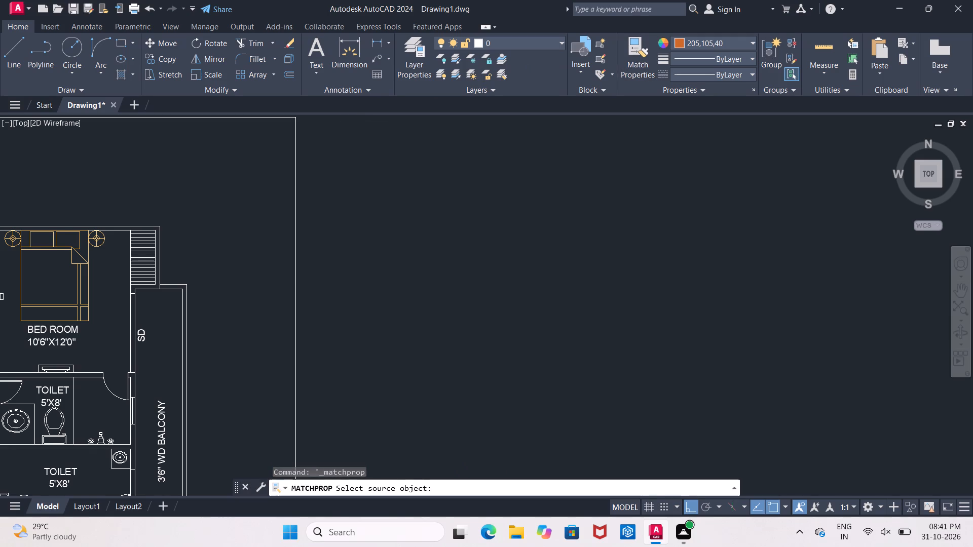
middle_drag(0, 300, 212, 298)
middle_drag(31, 285, 77, 292)
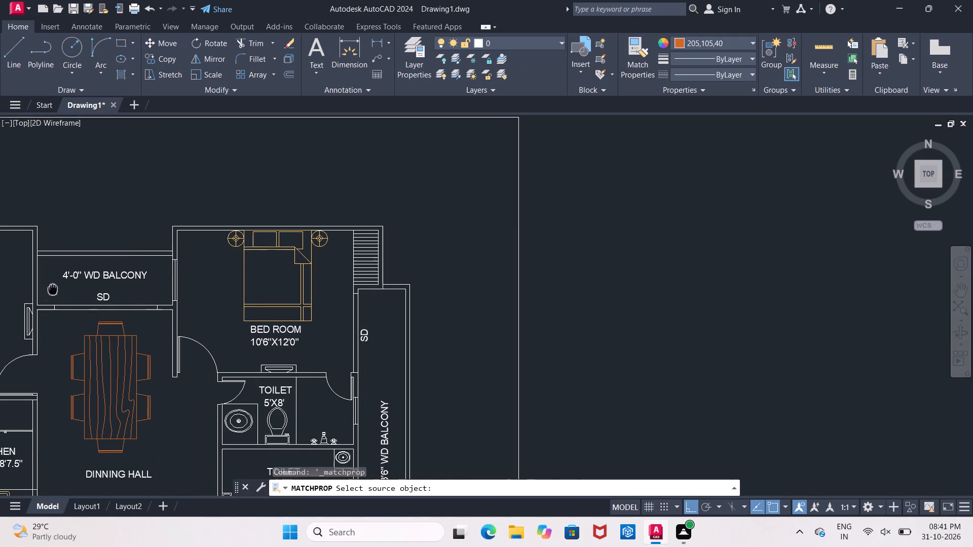
middle_drag(77, 292, 98, 295)
click(28, 264)
scroll(418, 283, up, 1)
middle_drag(414, 281, 248, 275)
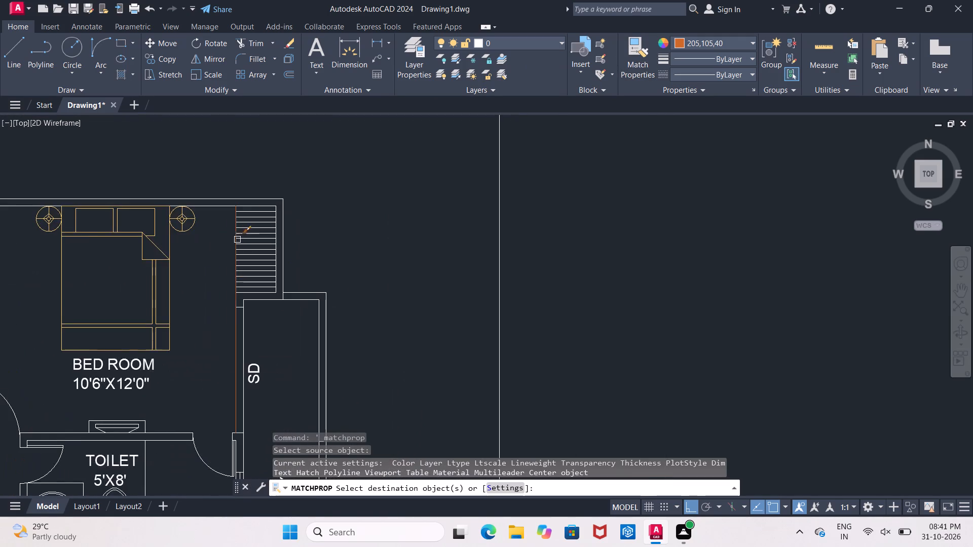
scroll(236, 232, up, 1)
click(224, 185)
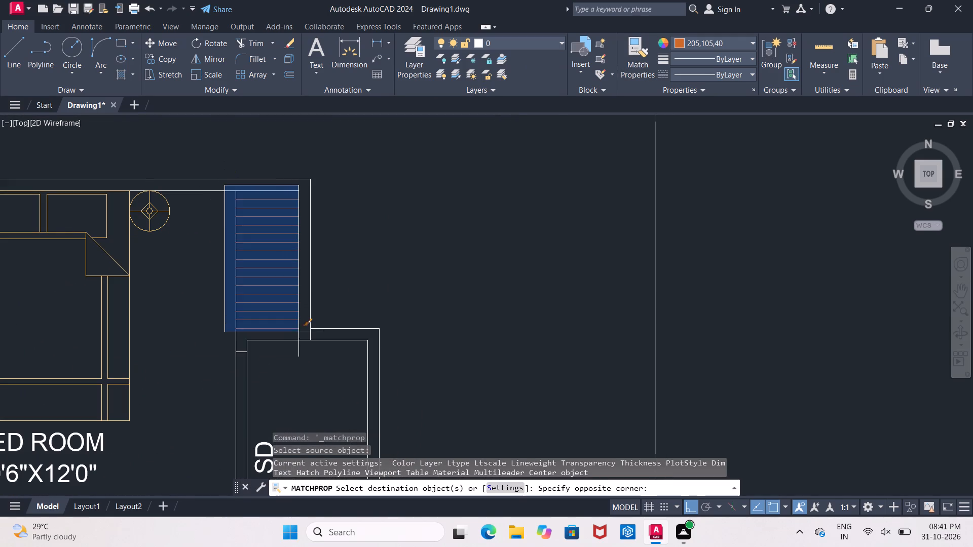
click(298, 332)
key(Escape)
Draw a short vertical guide line upward from the wardrobe's top corner on the room side, crossing the outer wall line.
scroll(251, 197, up, 3)
middle_drag(240, 206, 247, 264)
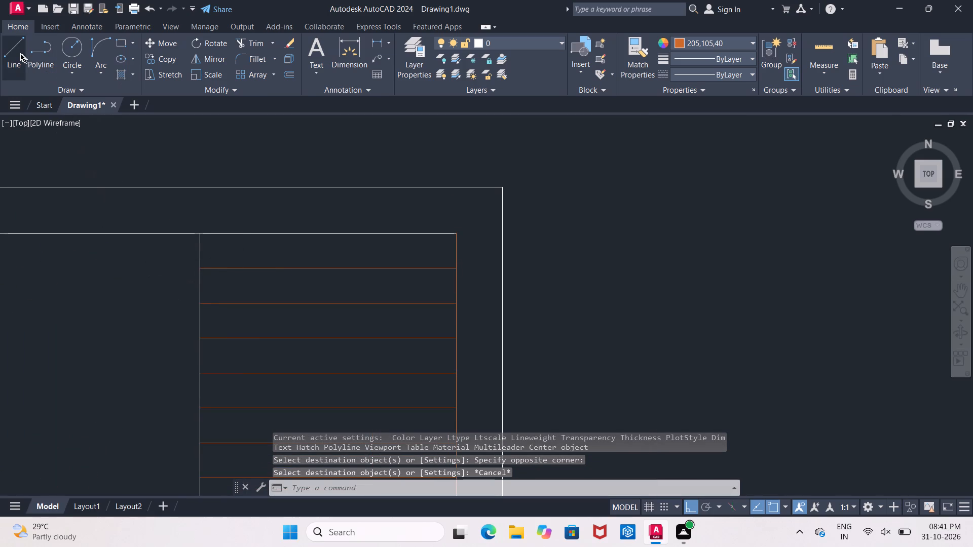
click(19, 53)
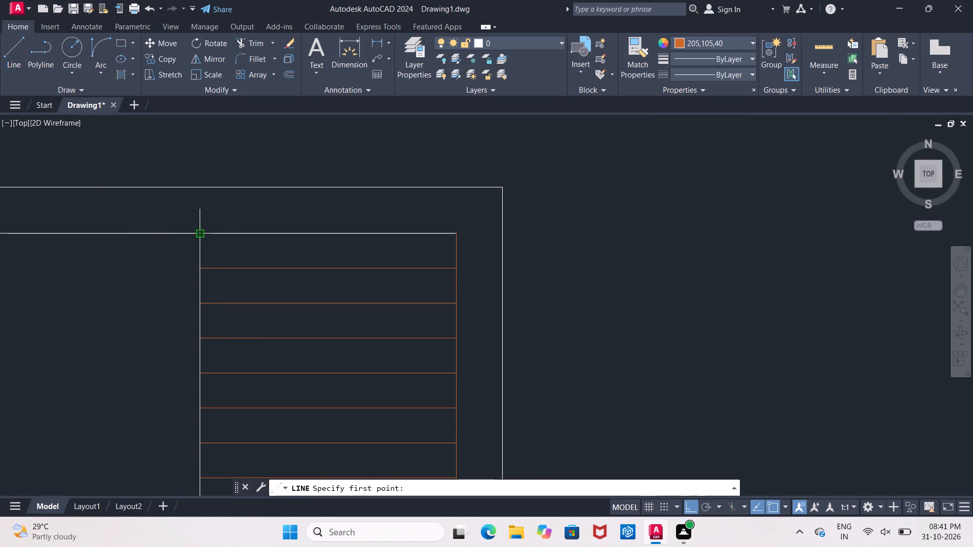
click(197, 233)
click(203, 152)
key(Escape)
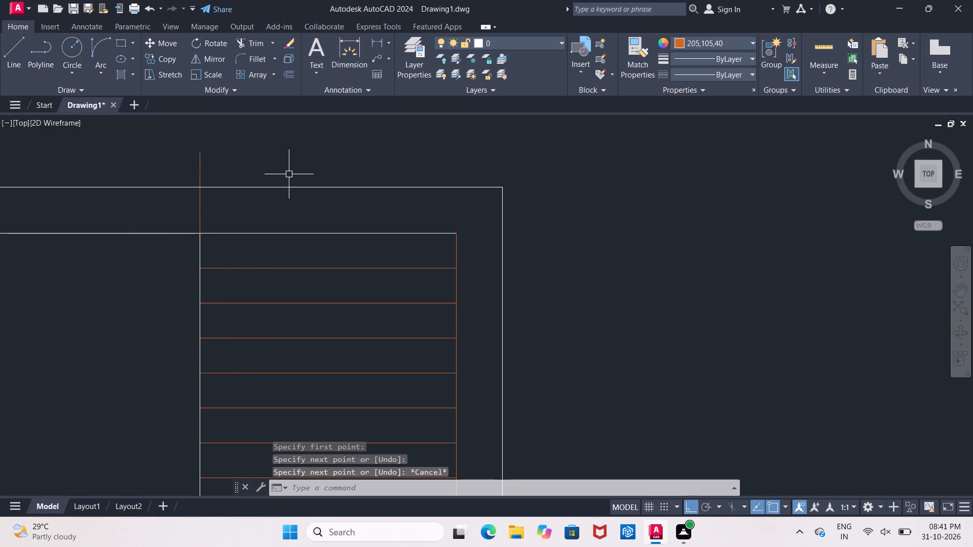
Trim the white inner wall line running across the top of the wardrobe.
text(TR)
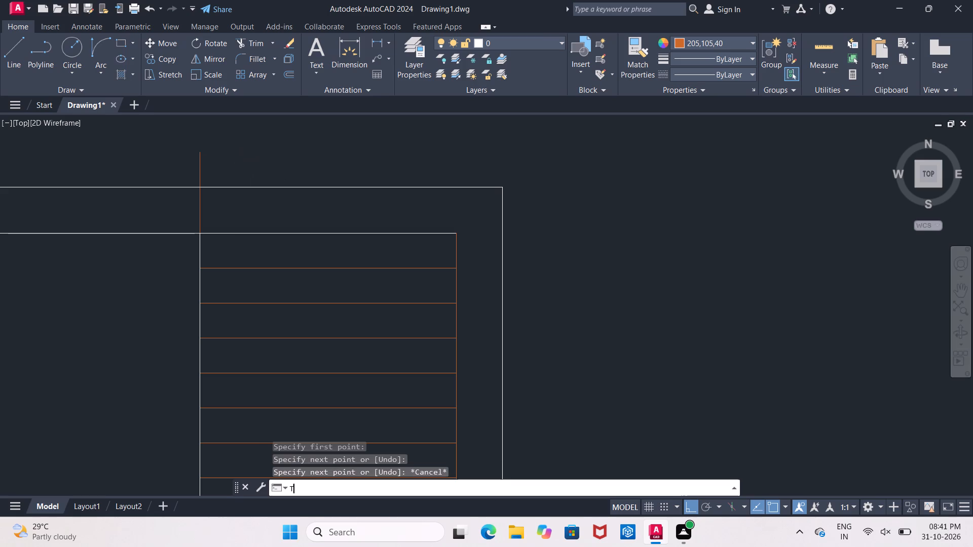
key(space)
key(space)
click(286, 233)
key(Escape)
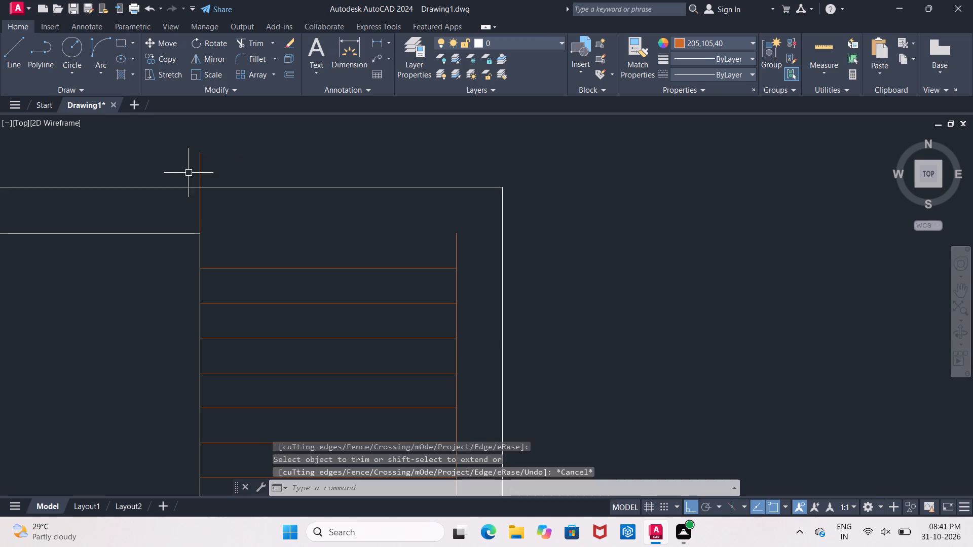
Draw a 205,105,40 line across the wardrobe's open top, from its room-side corner to the opposite corner.
click(20, 62)
click(198, 232)
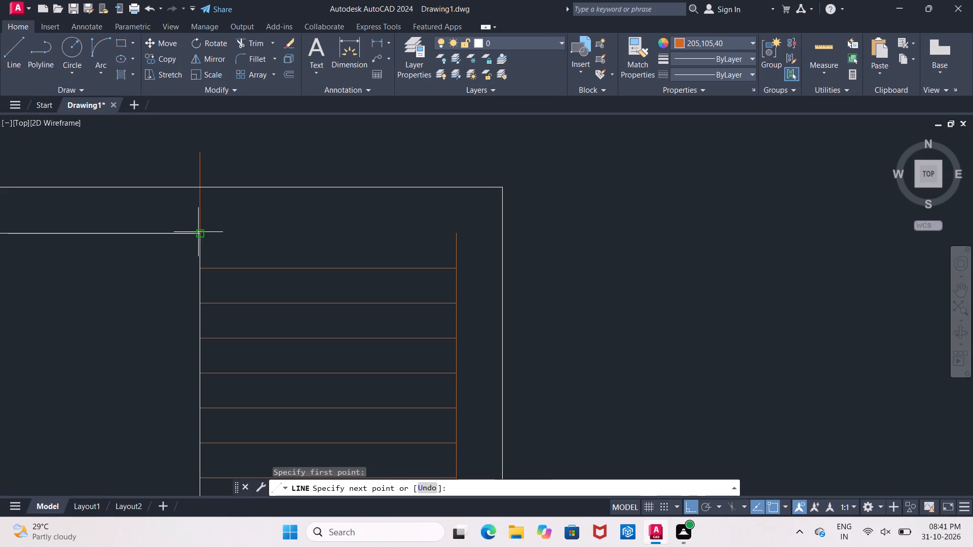
click(457, 232)
key(Escape)
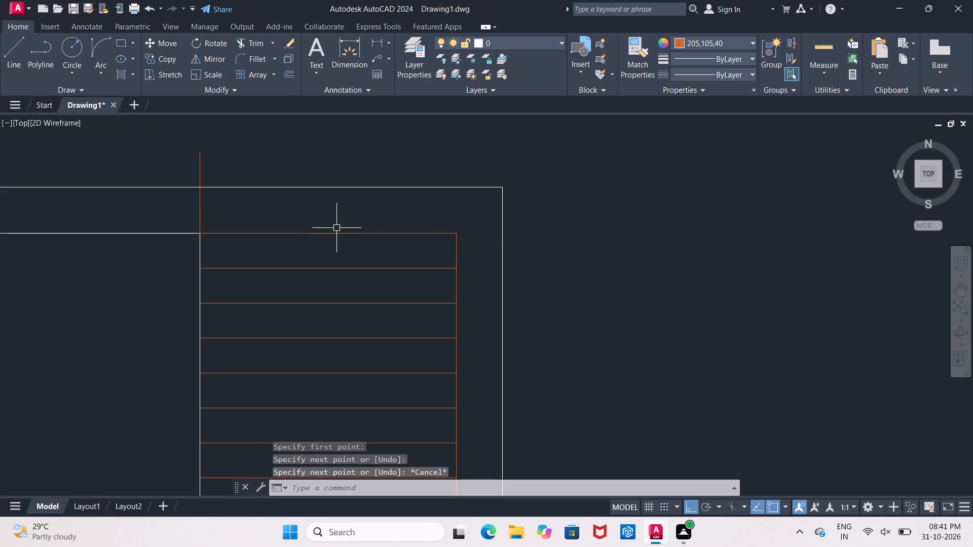
Trim the vertical guide line between the wall lines and delete its leftover piece above the outer wall.
key(t)
key(r)
key(space)
key(space)
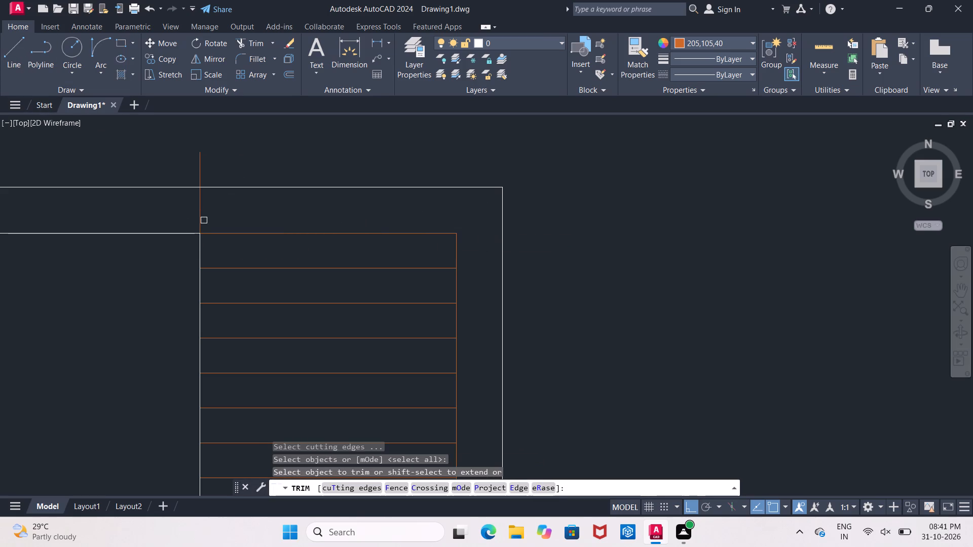
click(200, 223)
key(Escape)
click(198, 179)
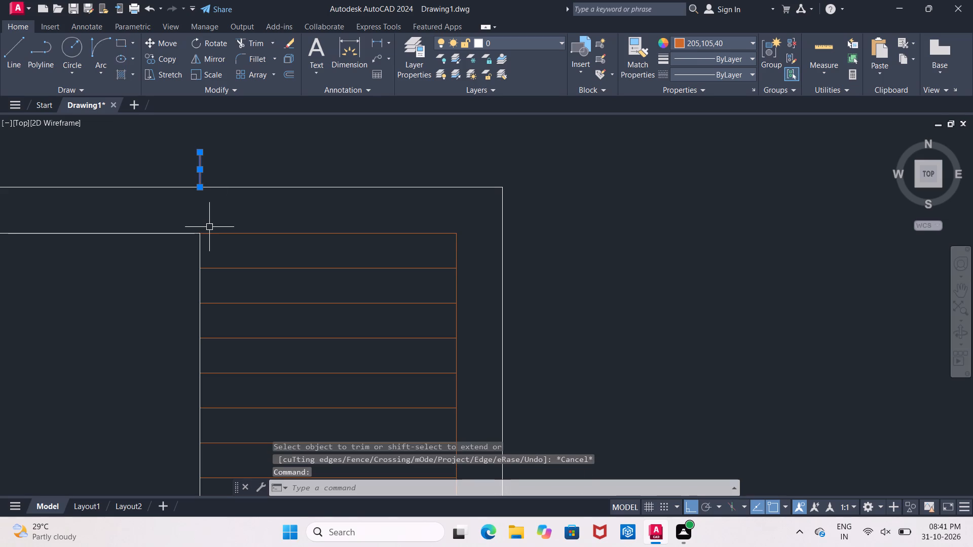
key(Delete)
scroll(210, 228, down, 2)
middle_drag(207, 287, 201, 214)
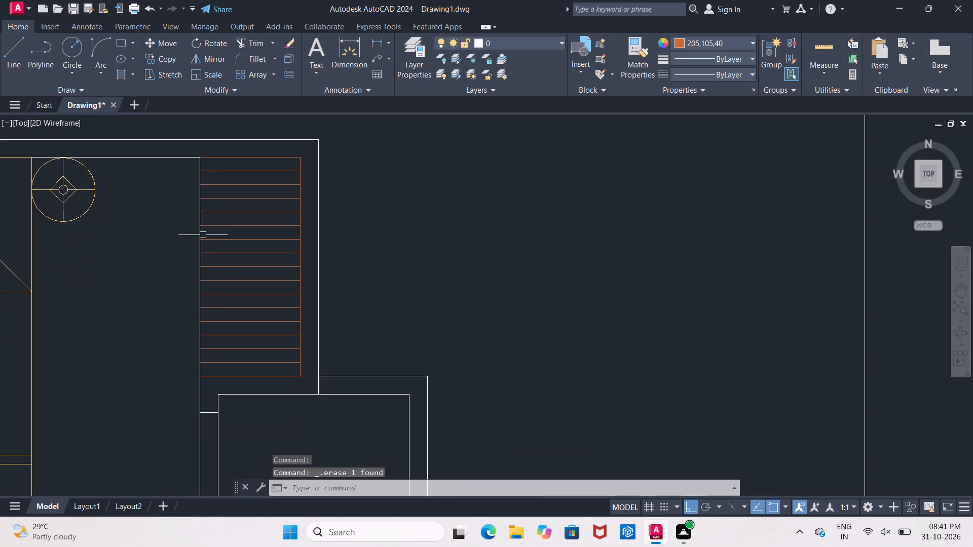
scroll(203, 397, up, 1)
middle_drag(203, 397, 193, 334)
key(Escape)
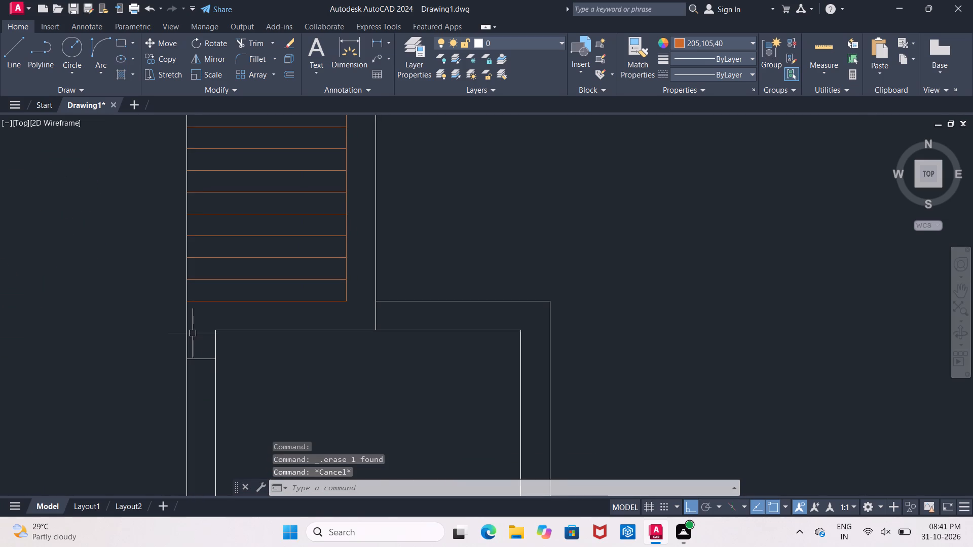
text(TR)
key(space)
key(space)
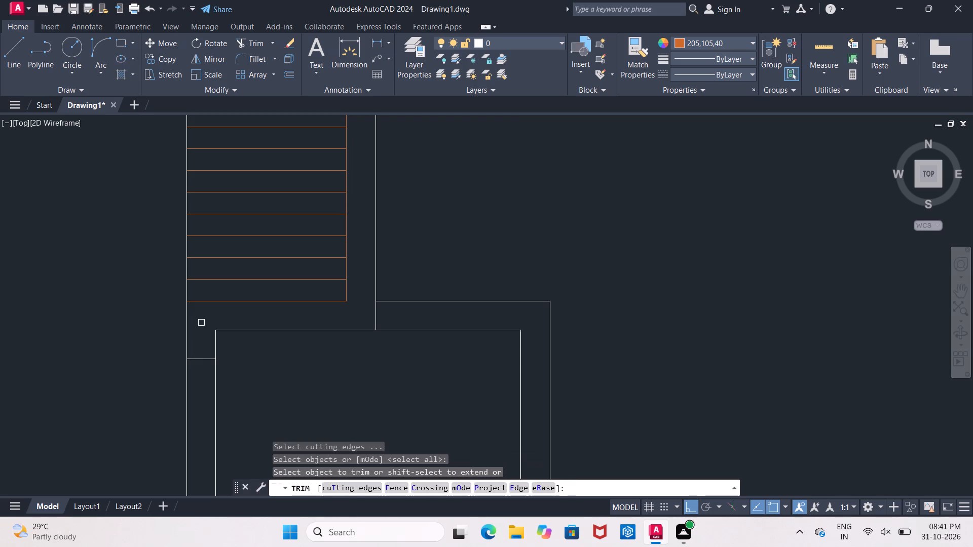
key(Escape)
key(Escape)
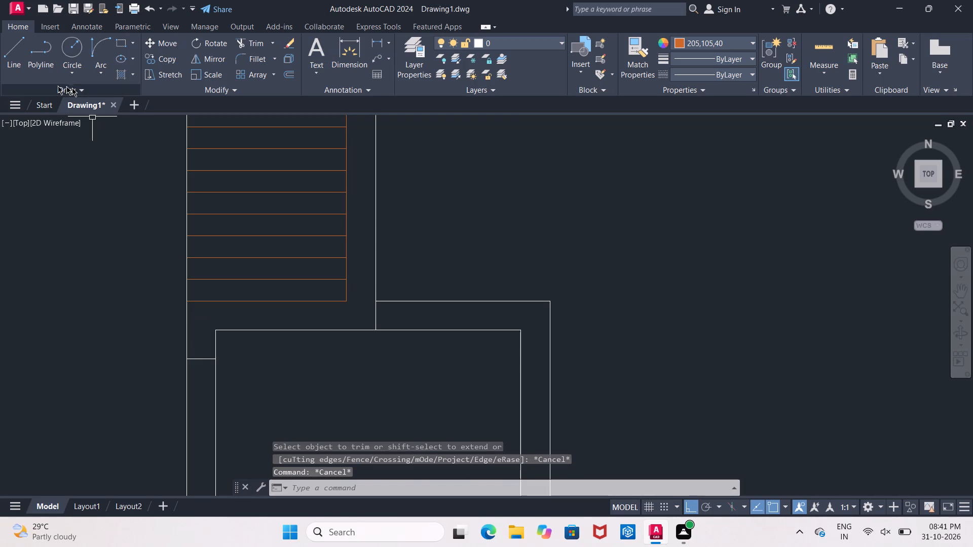
Draw a short horizontal guide line outward into the room from the wardrobe's bottom room-side corner.
click(16, 62)
scroll(198, 299, up, 3)
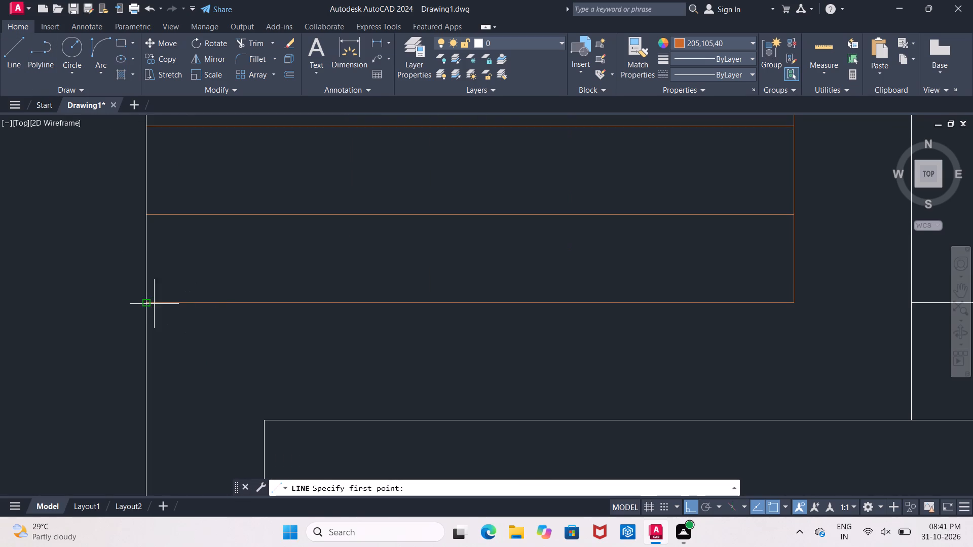
click(146, 303)
click(120, 303)
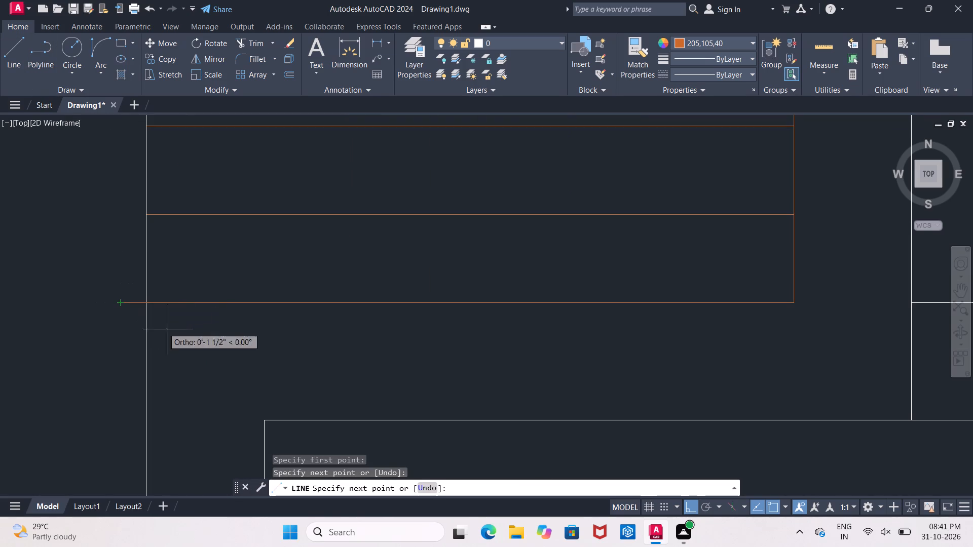
key(Escape)
Trim the white room-side line between the wardrobe's bottom two stripes.
text(TR)
key(space)
key(space)
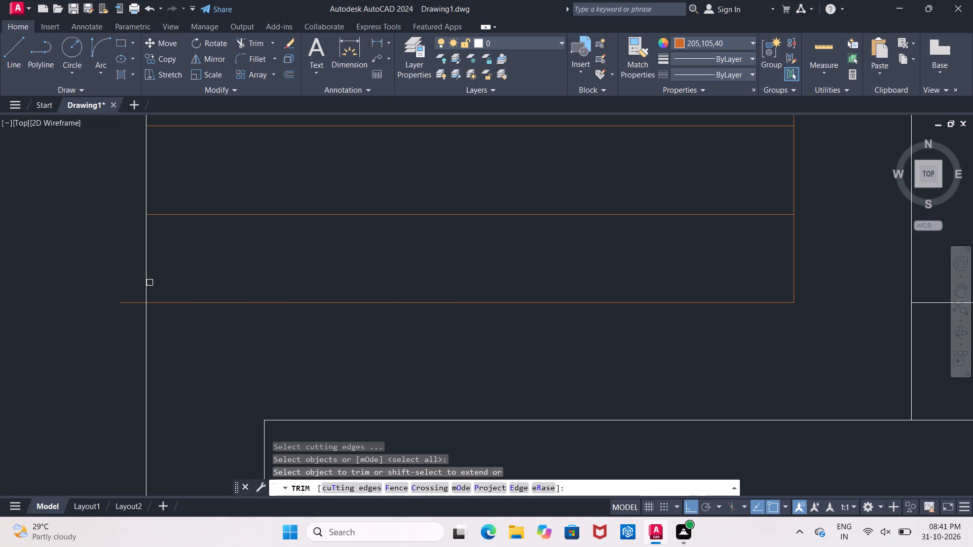
click(147, 280)
key(Escape)
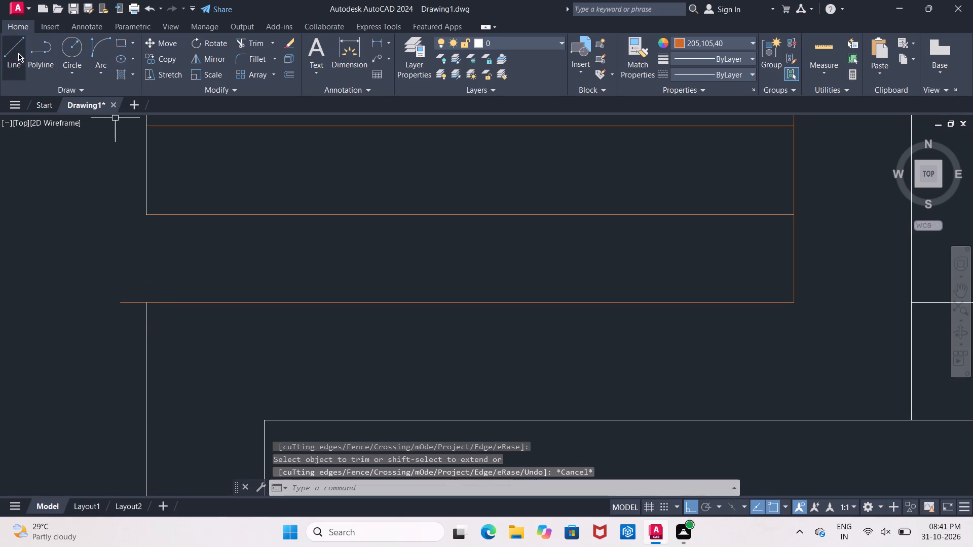
Draw a 205,105,40 line across the trimmed gap between the room-side ends of the wardrobe's bottom two stripes.
click(16, 53)
click(142, 213)
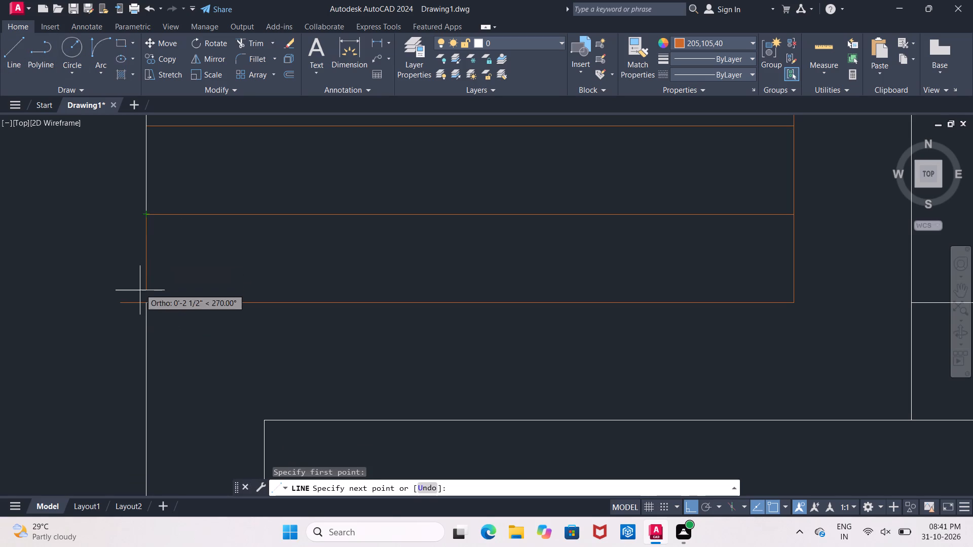
click(145, 302)
key(Escape)
Remove the short horizontal guide line at the wardrobe's bottom corner.
key(t)
key(r)
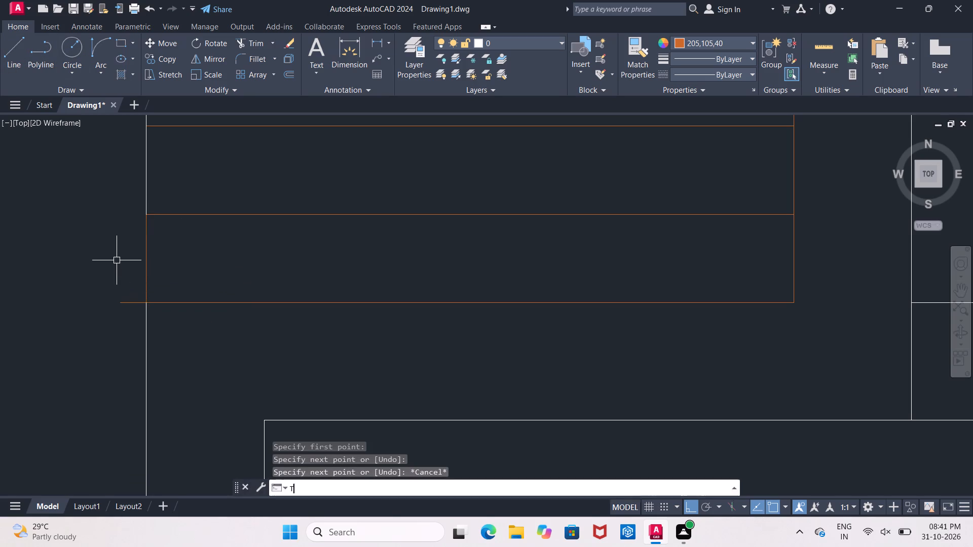
key(space)
key(space)
click(131, 301)
click(131, 304)
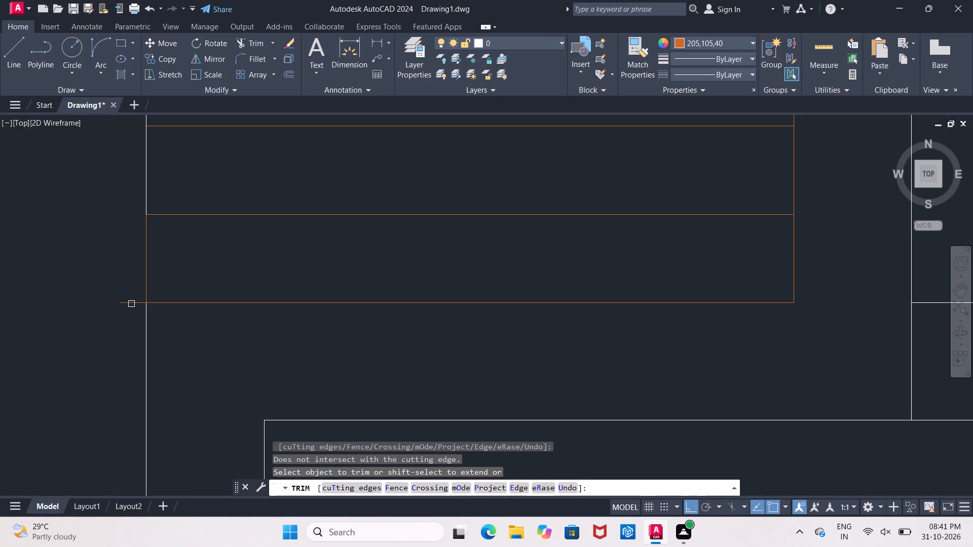
key(Escape)
click(131, 304)
key(Delete)
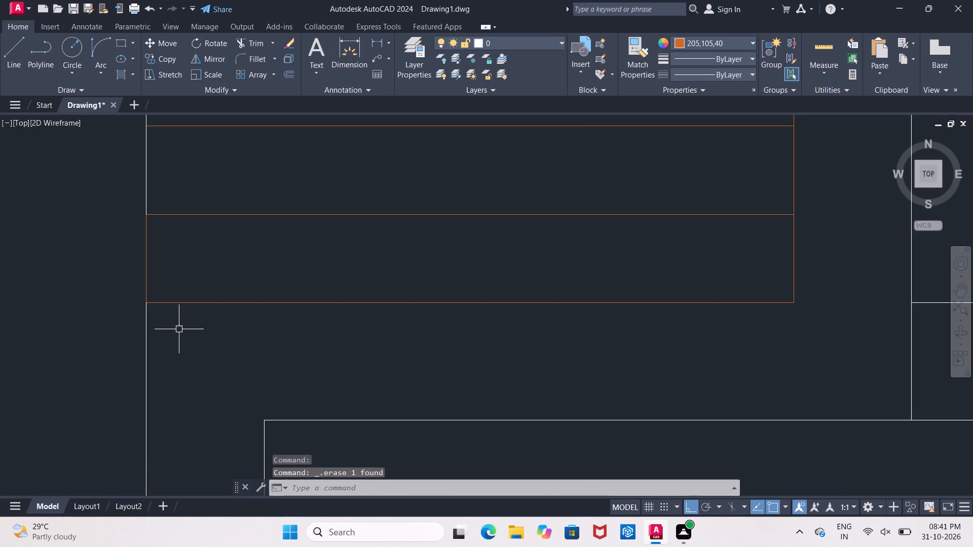
Match the wardrobe's orange bottom edge onto the remaining white line along its room side.
click(640, 61)
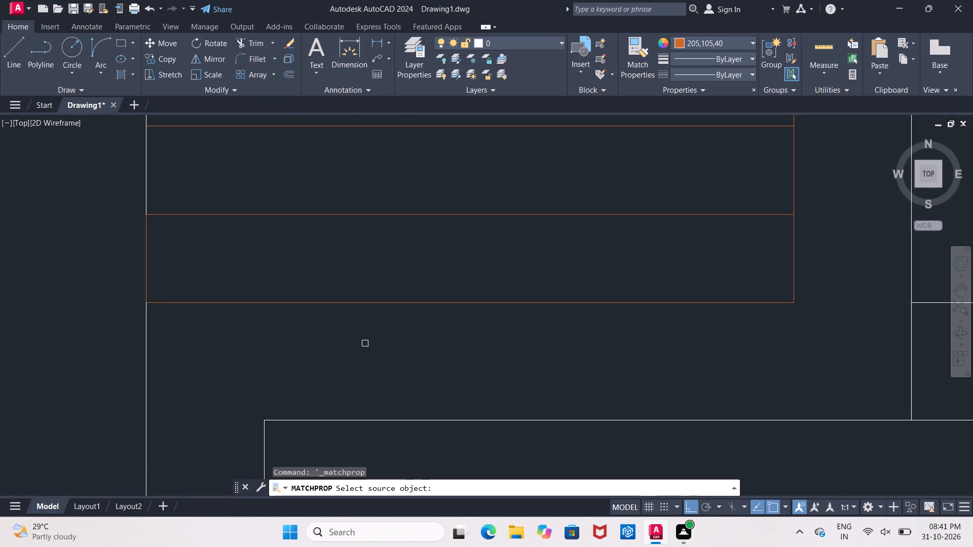
click(376, 305)
click(142, 184)
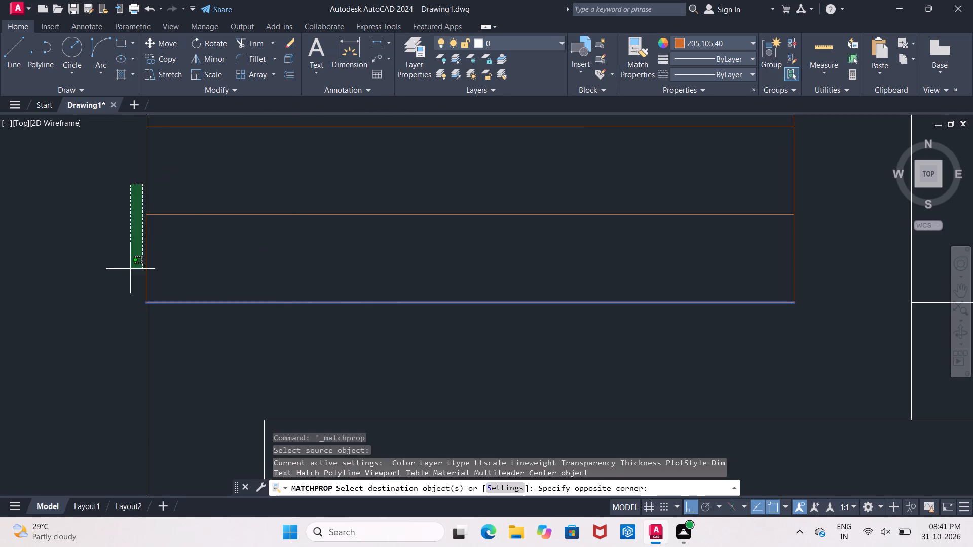
scroll(130, 269, down, 1)
click(137, 202)
click(142, 212)
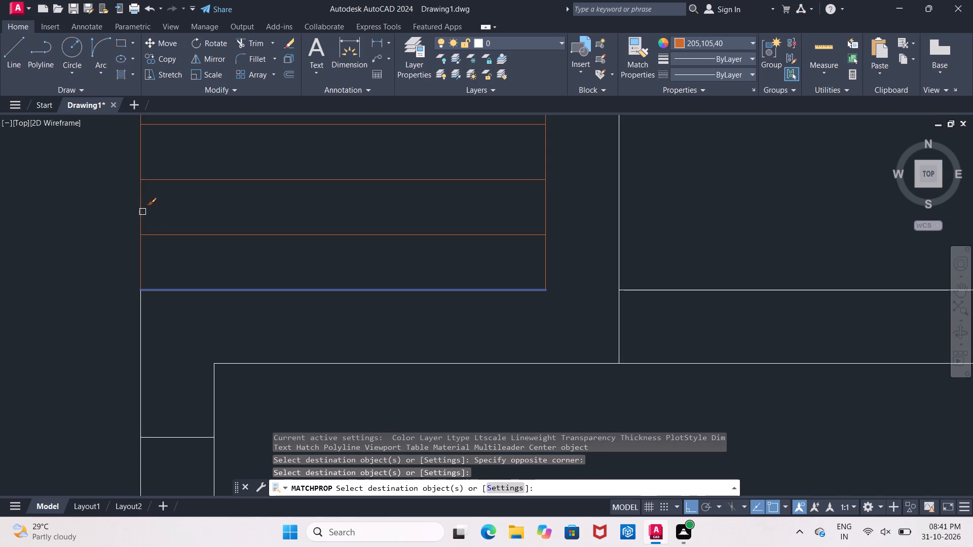
scroll(127, 238, down, 6)
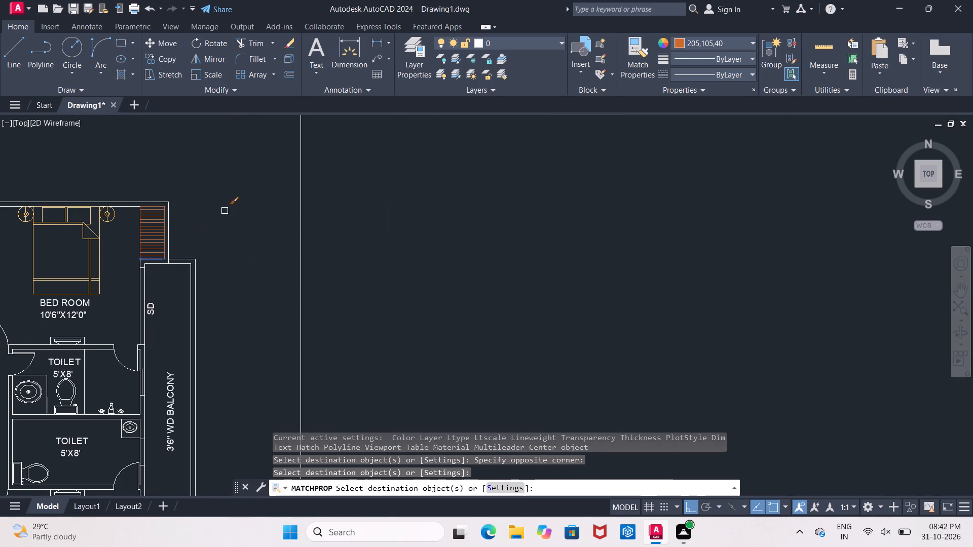
key(Escape)
Delete the stray orange line lying outside the floor plan's border.
scroll(230, 210, down, 2)
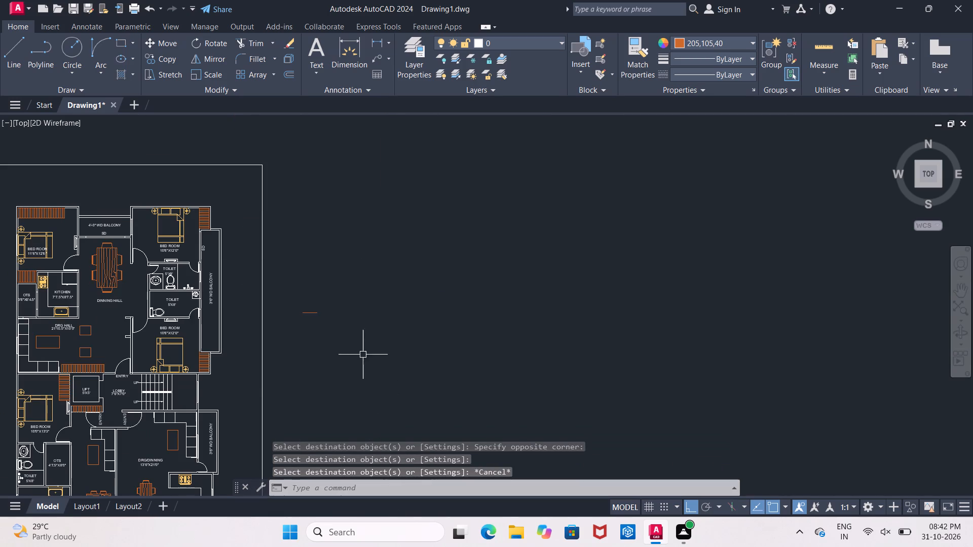
click(301, 312)
key(Delete)
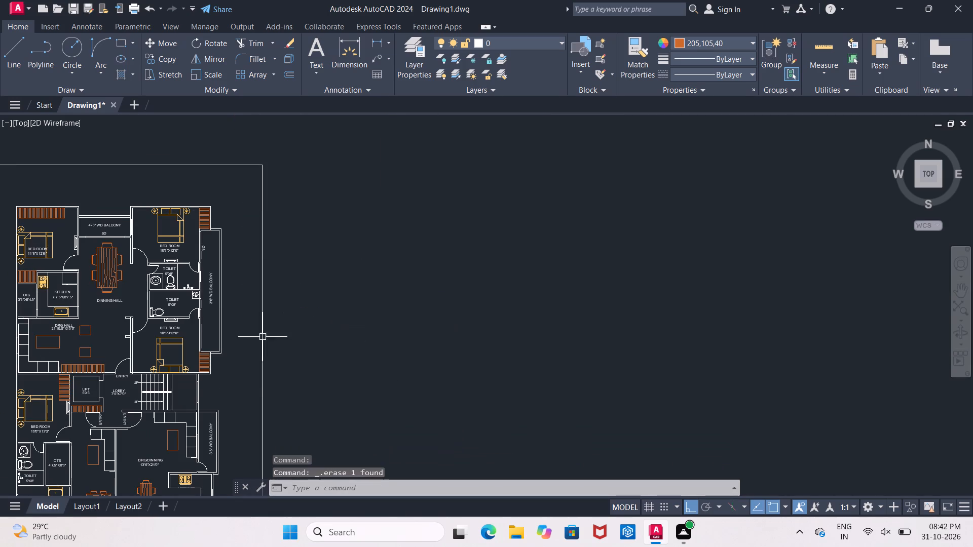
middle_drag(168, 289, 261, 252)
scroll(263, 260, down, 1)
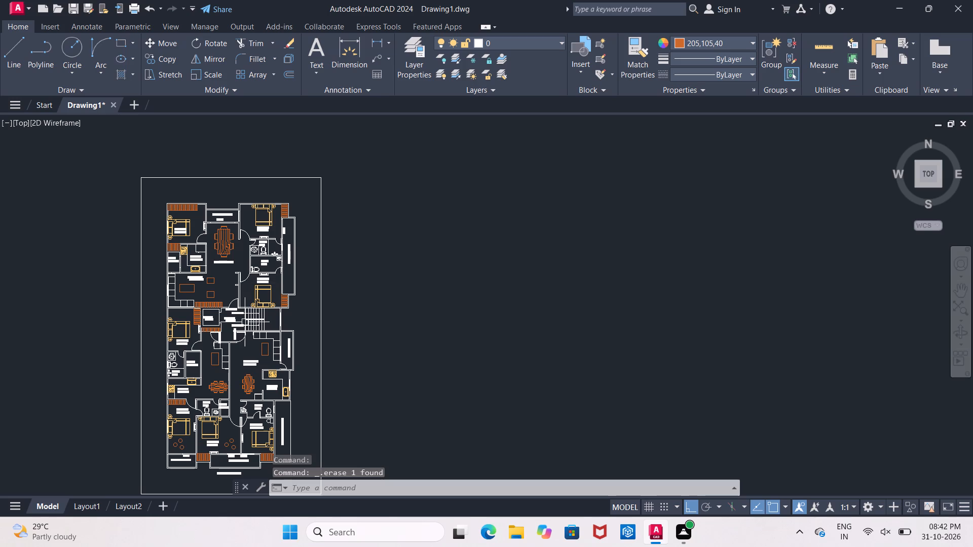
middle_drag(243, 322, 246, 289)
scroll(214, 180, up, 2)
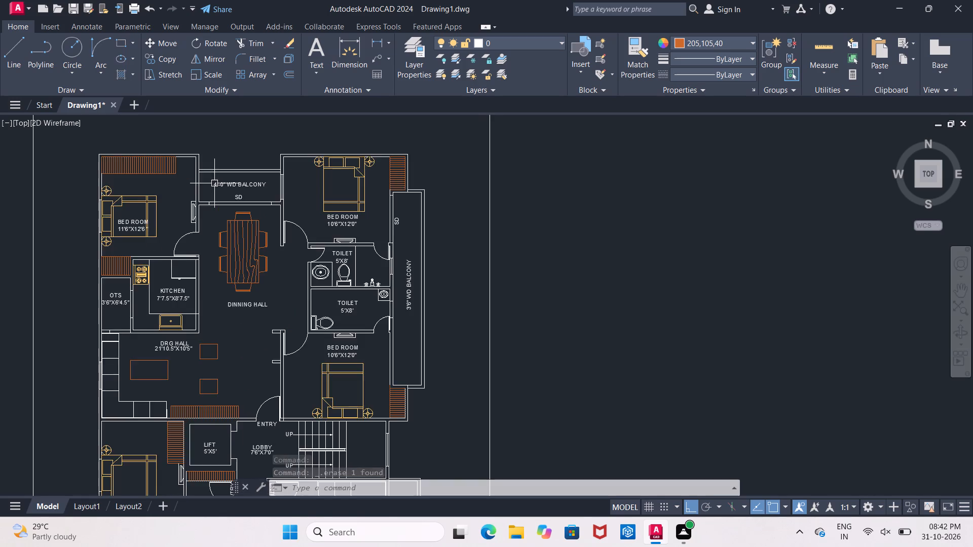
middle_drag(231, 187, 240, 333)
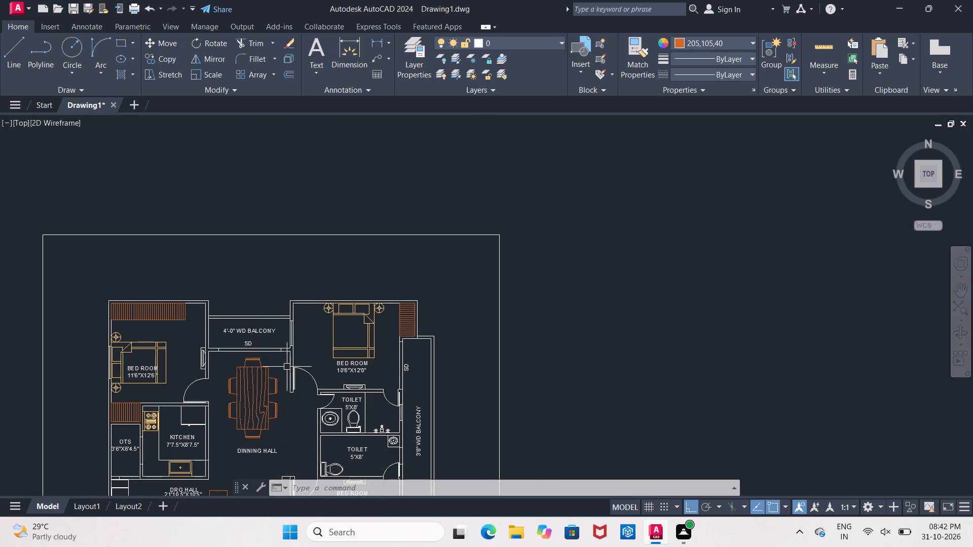
Draw a 205,105,40 rectangle as a label box just below the DINNING HALL text.
middle_drag(287, 367, 285, 235)
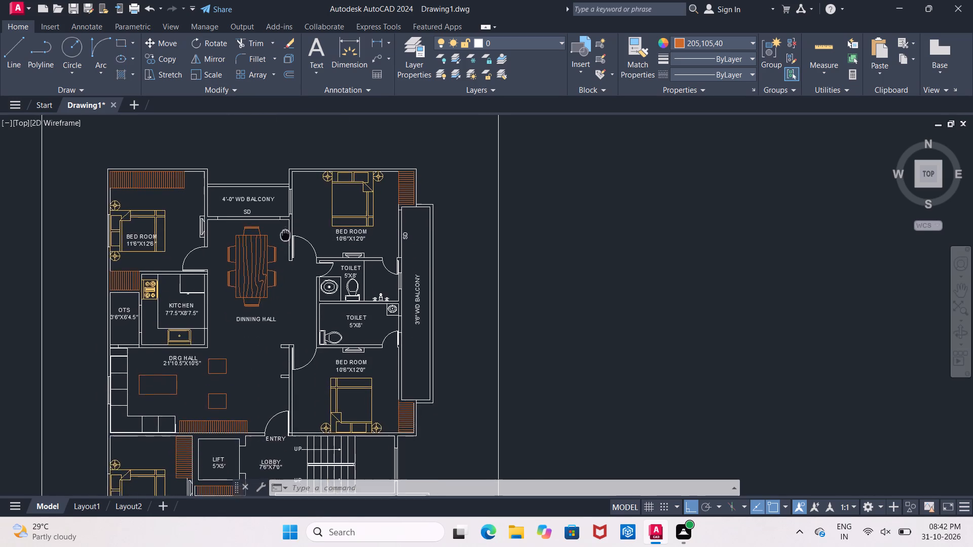
middle_drag(285, 235, 290, 187)
scroll(290, 187, down, 1)
scroll(252, 293, up, 1)
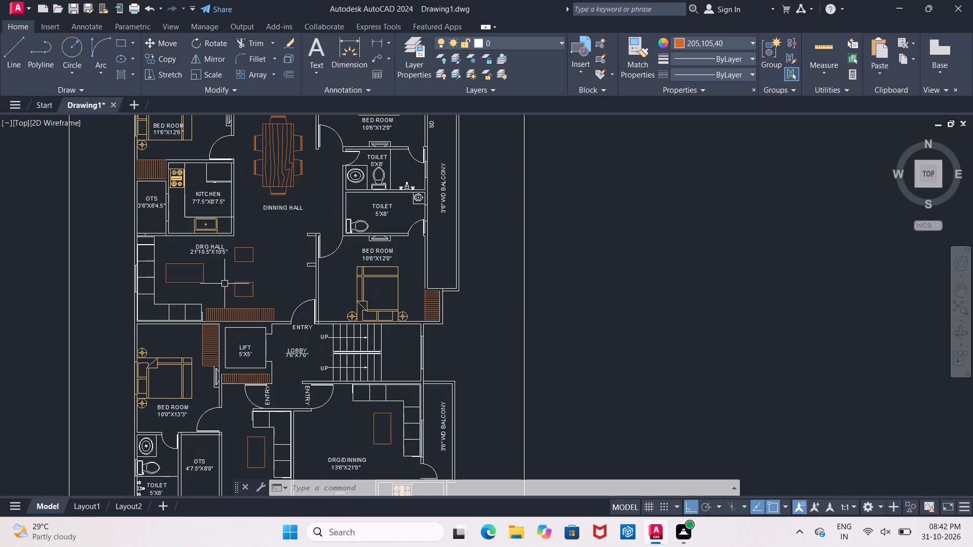
middle_drag(229, 265, 169, 306)
scroll(218, 271, up, 2)
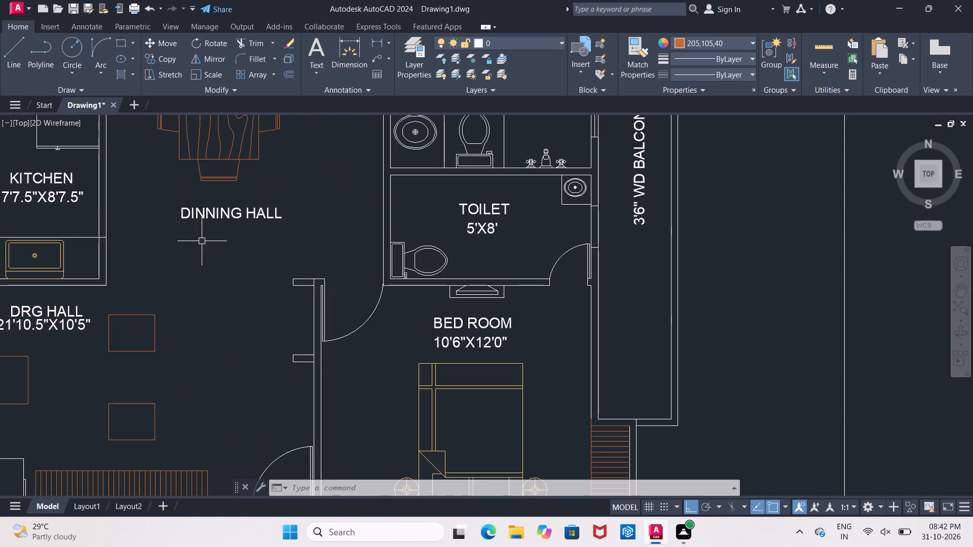
click(121, 45)
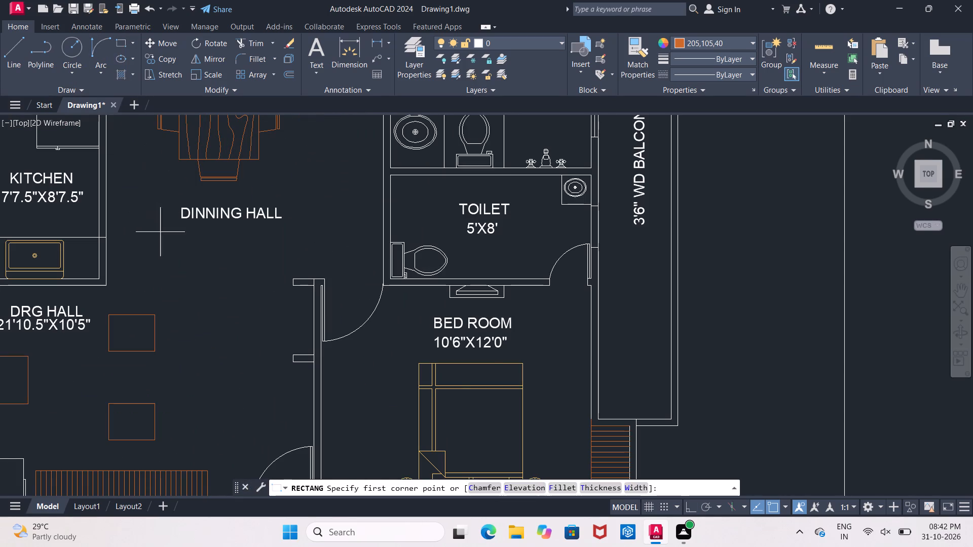
scroll(170, 249, up, 1)
click(173, 254)
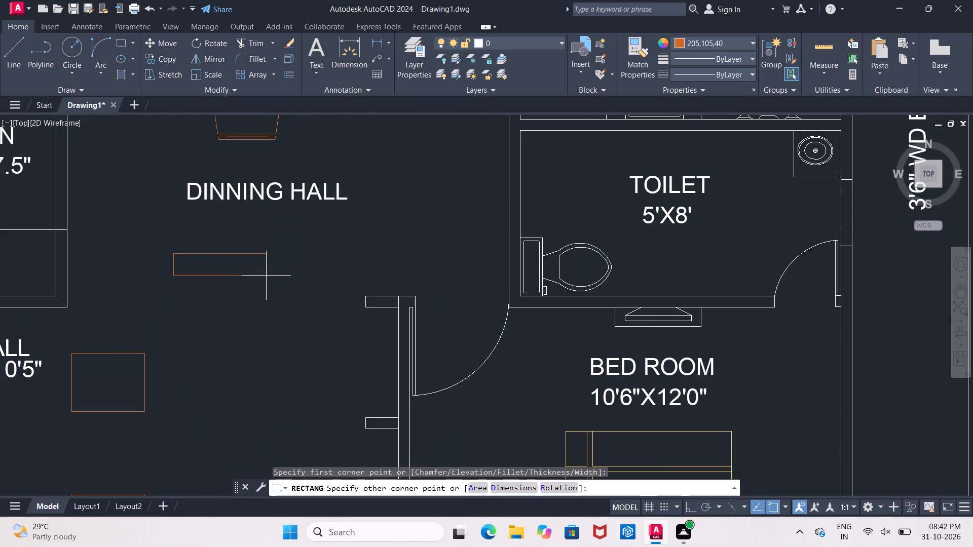
click(316, 287)
key(Escape)
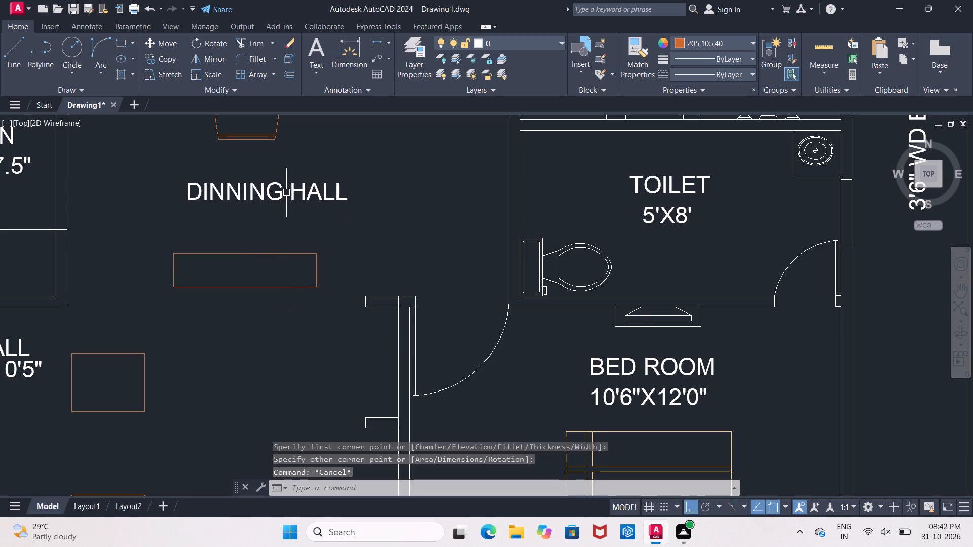
Copy the DINNING HALL text straight down onto the new rectangle.
click(264, 196)
click(167, 60)
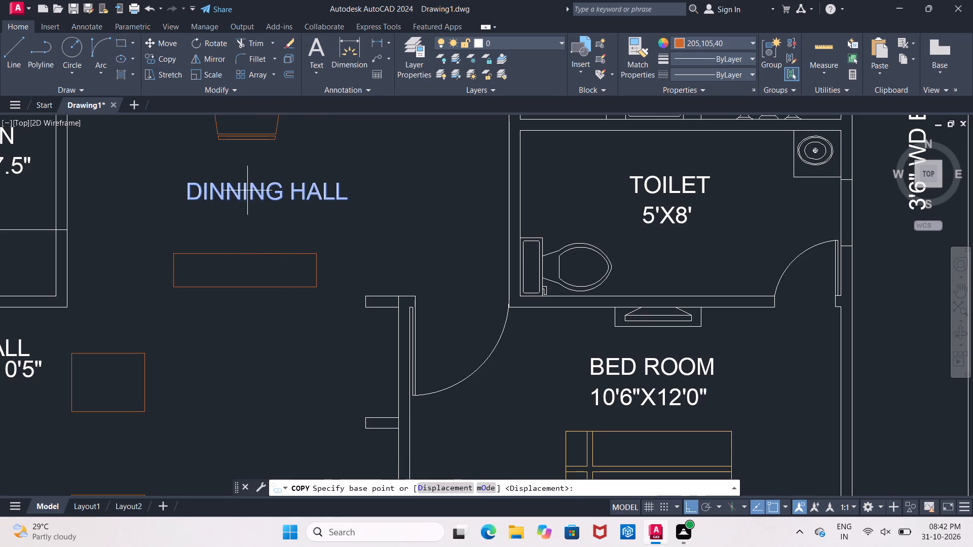
click(247, 190)
click(217, 267)
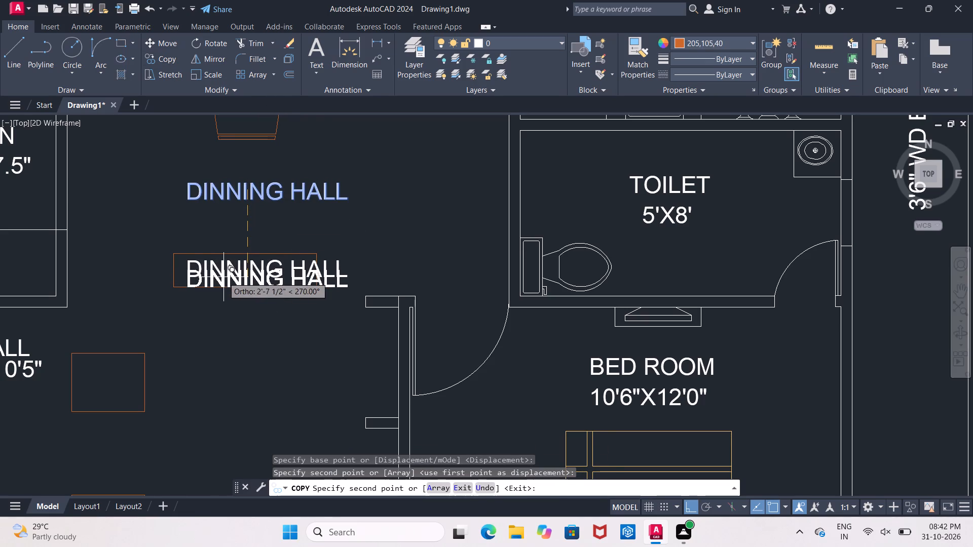
key(Escape)
Change the copied text over the rectangle to FLAT-1.
scroll(228, 278, up, 1)
click(252, 260)
right_click(252, 260)
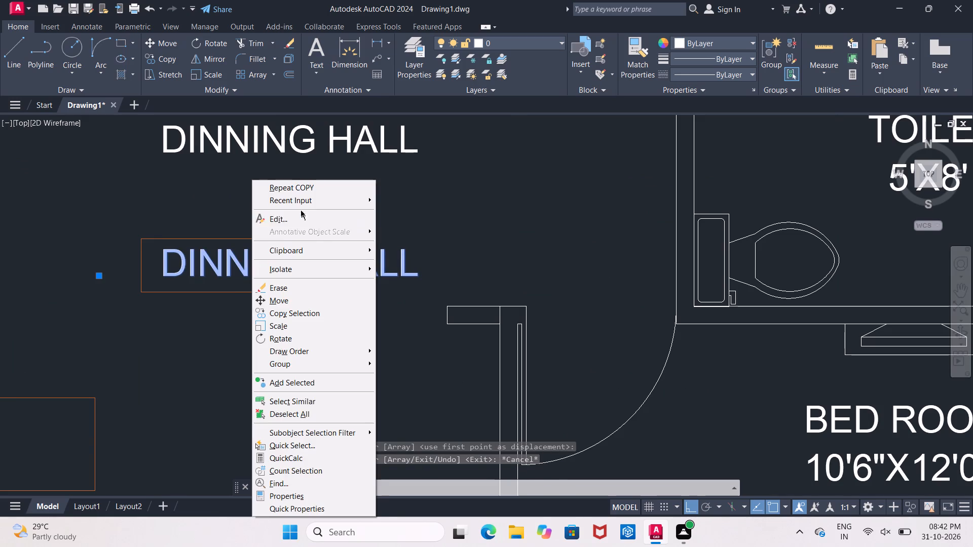
click(296, 220)
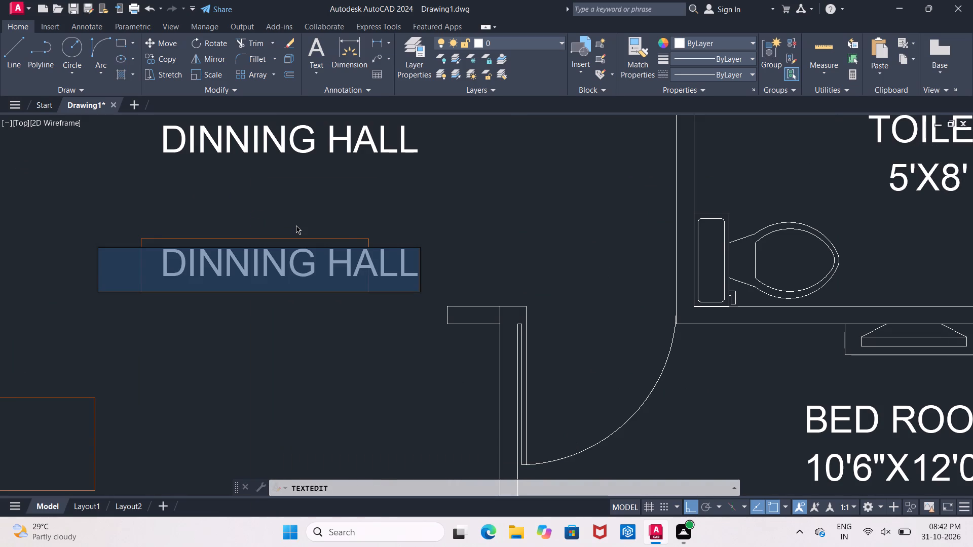
key(BackSpace)
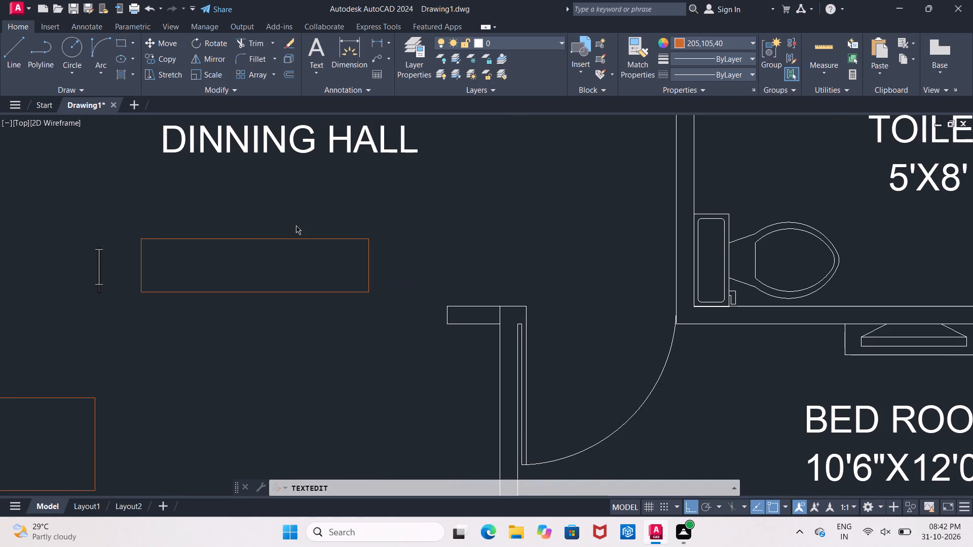
text(FLAT)
key(minus)
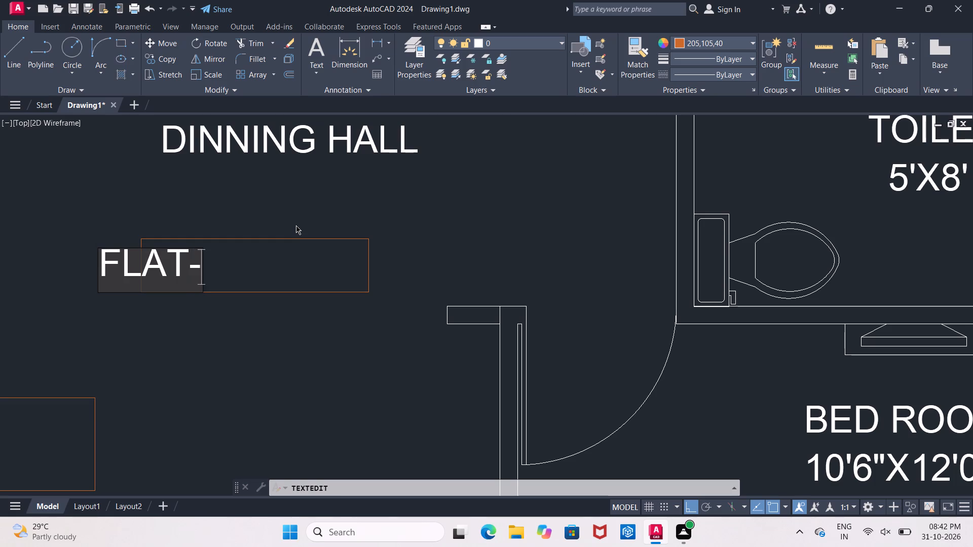
key(1)
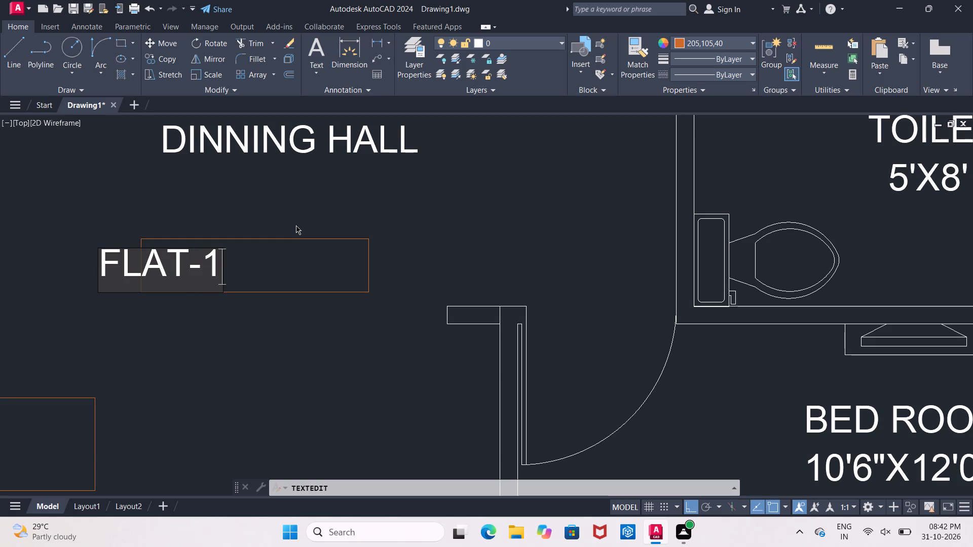
click(279, 351)
key(Escape)
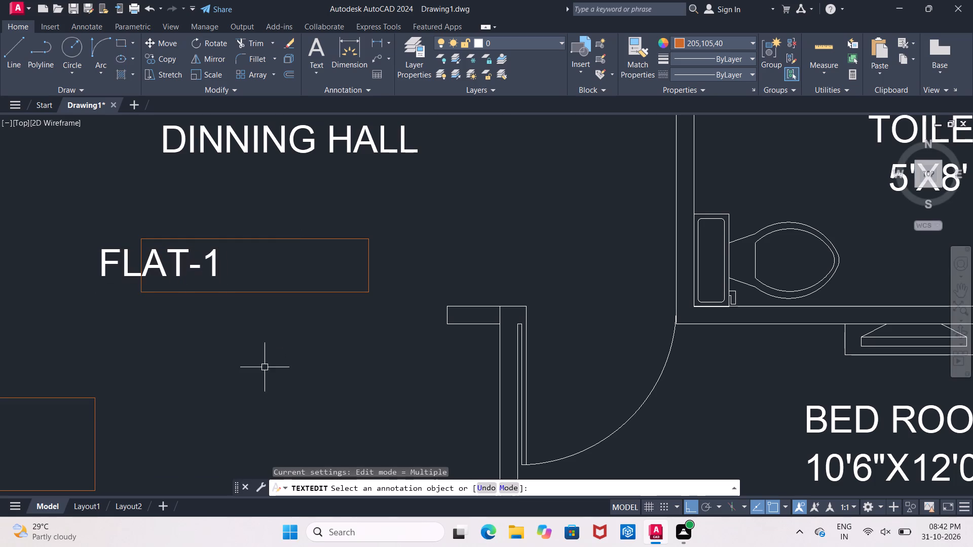
Move the FLAT-1 text horizontally about 1'-10" to centre it inside the rectangle.
click(157, 271)
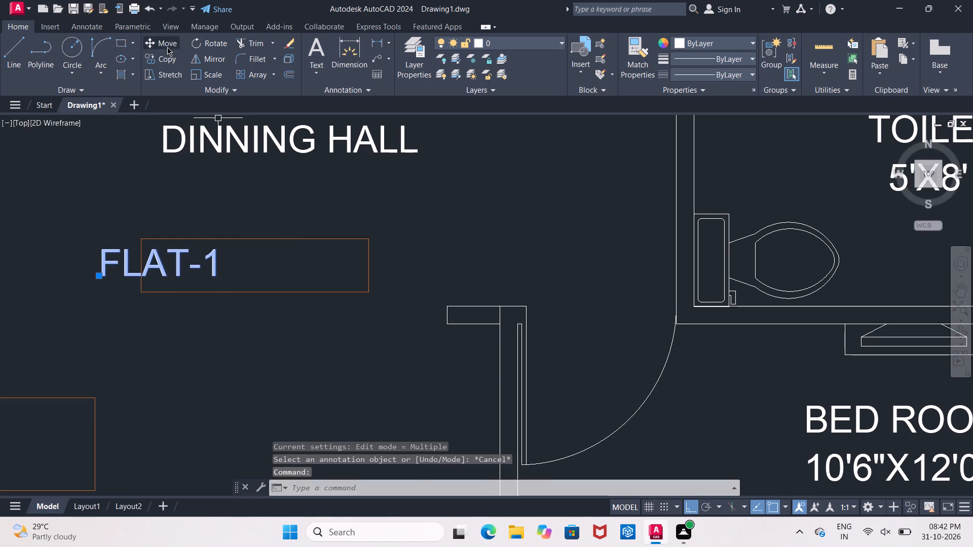
click(167, 47)
click(205, 328)
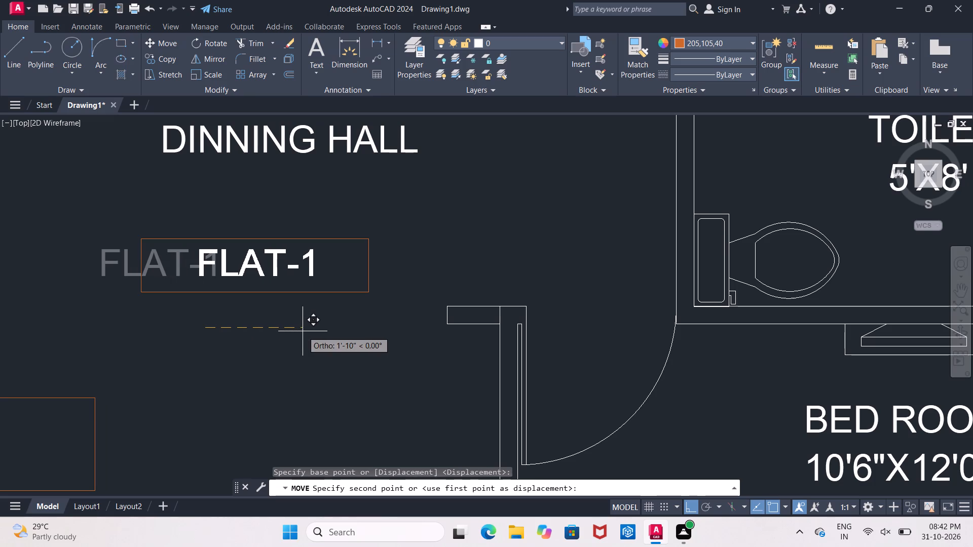
click(303, 331)
key(Escape)
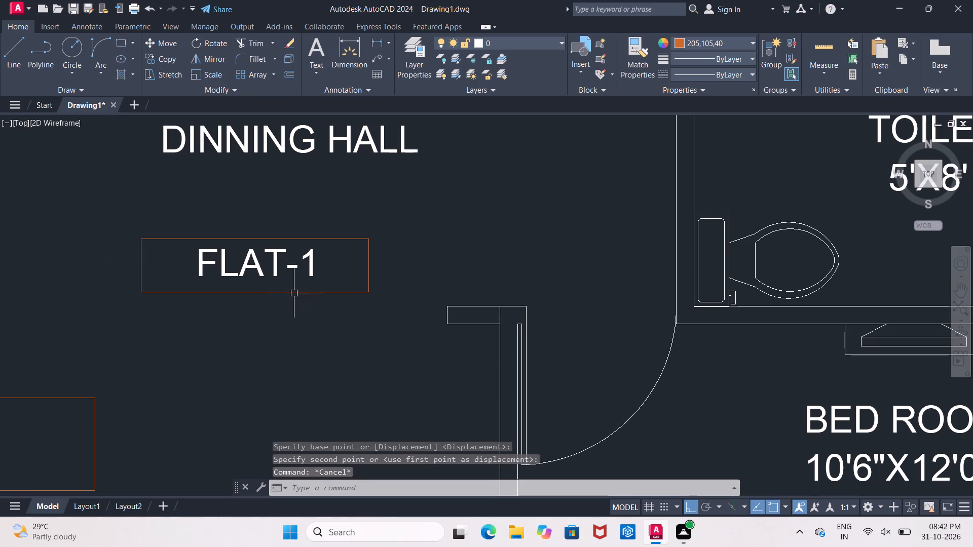
Set the current colour to 205,32,39 and draw a short horizontal reference line beside the FLAT-1 box.
click(702, 43)
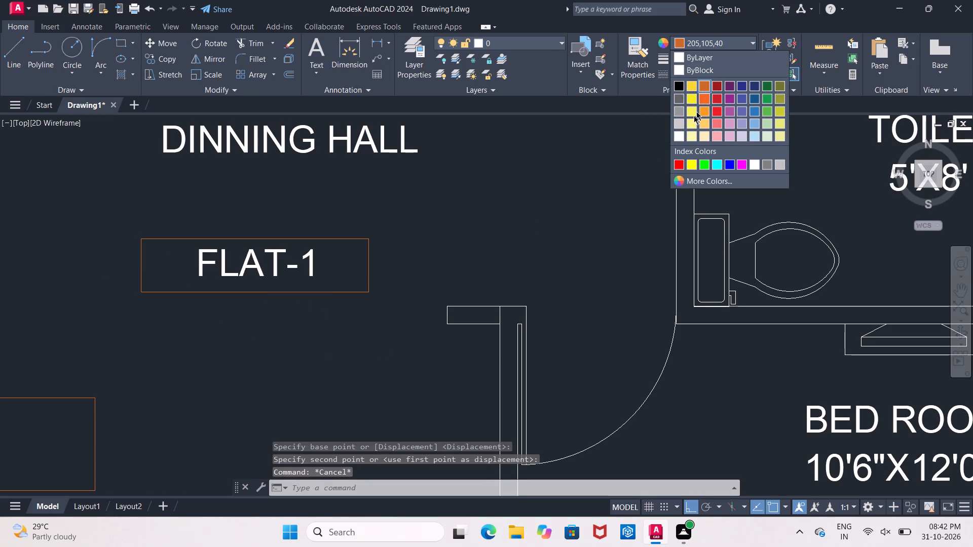
click(719, 98)
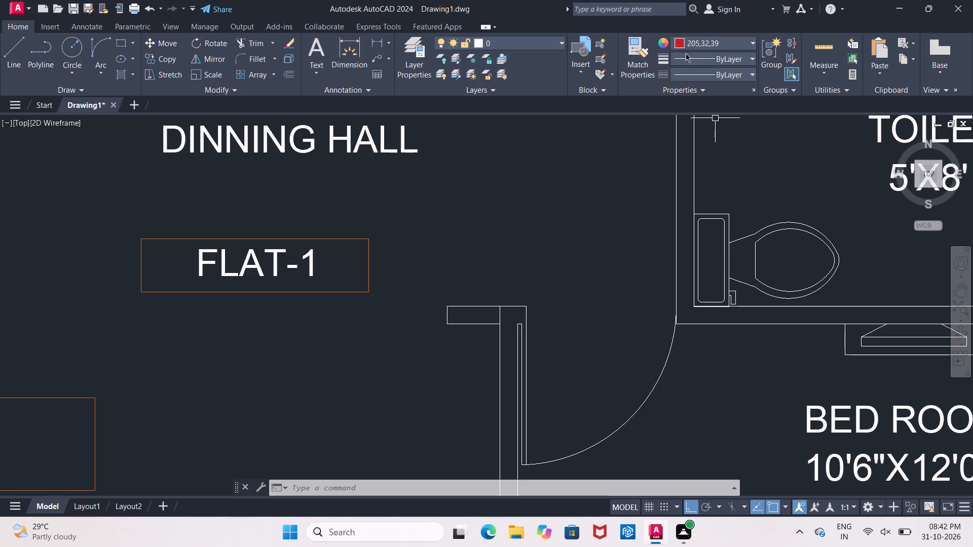
click(19, 67)
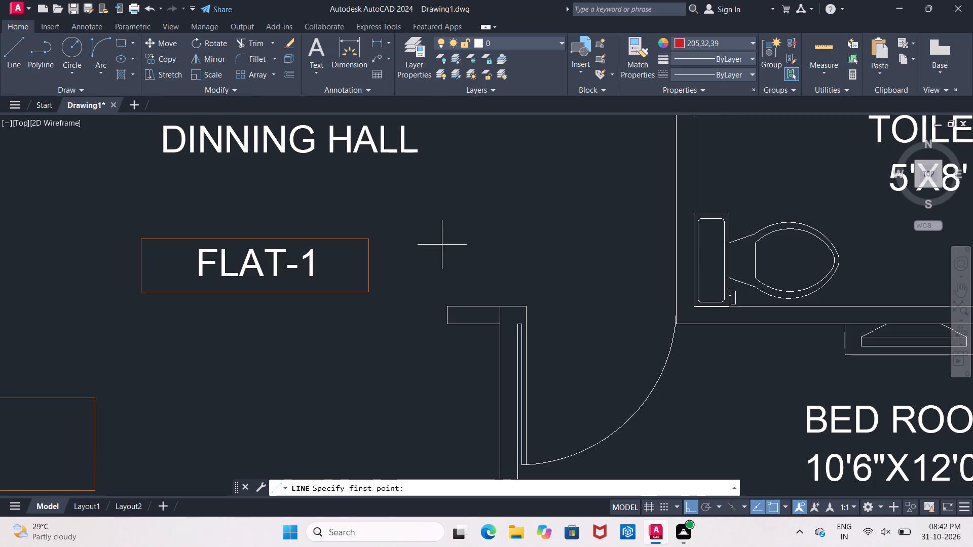
drag(385, 226, 399, 225)
click(477, 221)
key(Escape)
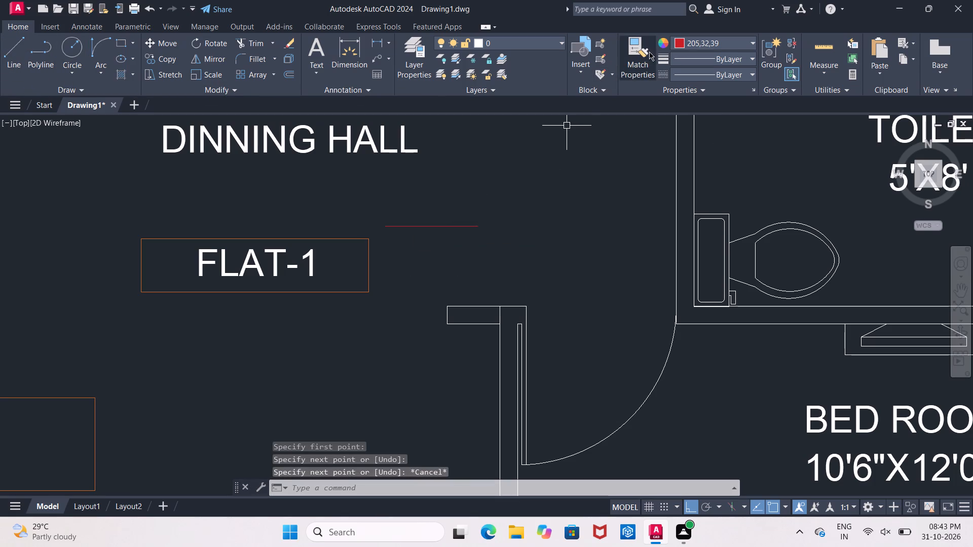
Match the red reference line's properties onto the FLAT-1 rectangle.
click(634, 57)
click(450, 227)
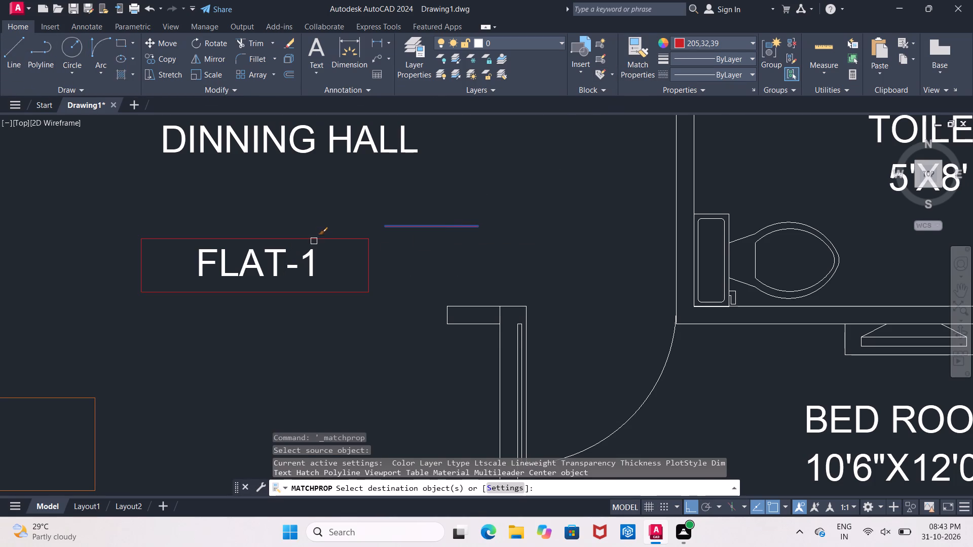
click(314, 240)
key(Escape)
Delete the red reference line beside the FLAT-1 box.
click(422, 226)
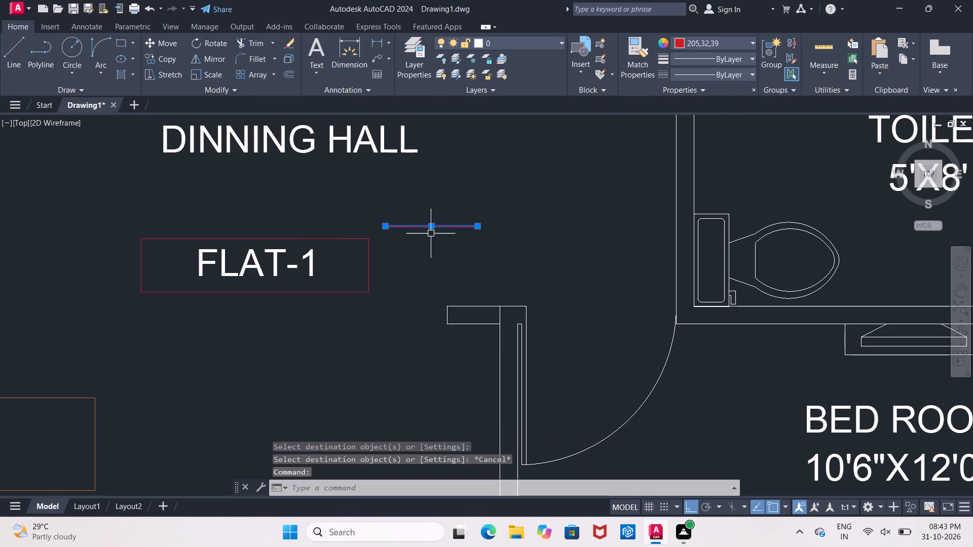
key(Delete)
With Ortho off, copy the FLAT-1 text and box above the 10'0"X10'0" kitchen flat's dining table and above the DRG/DINNING text.
drag(90, 222, 98, 231)
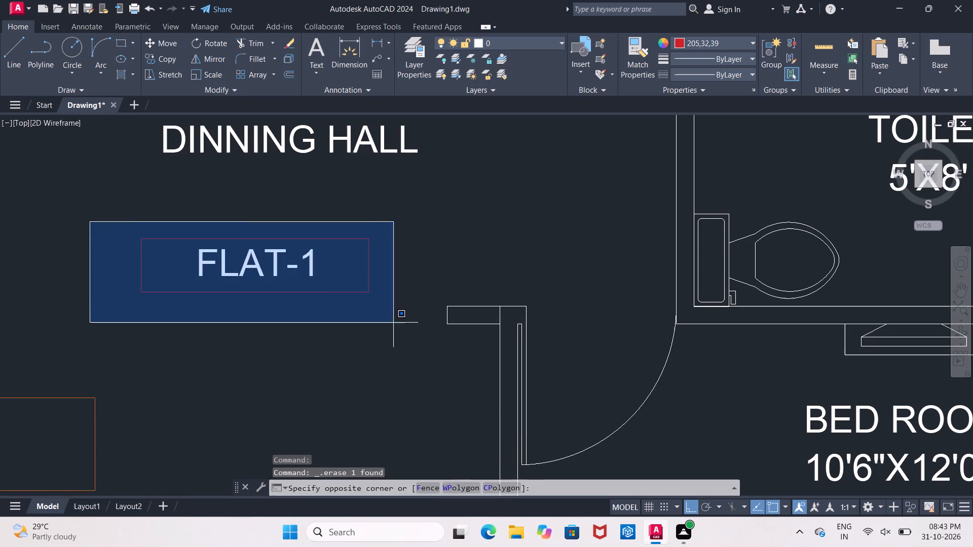
click(406, 322)
click(169, 63)
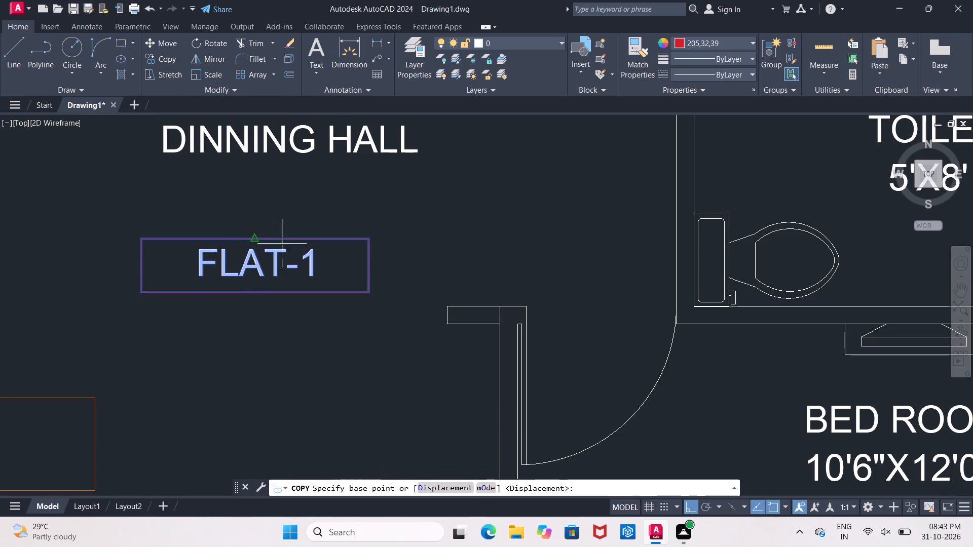
click(283, 250)
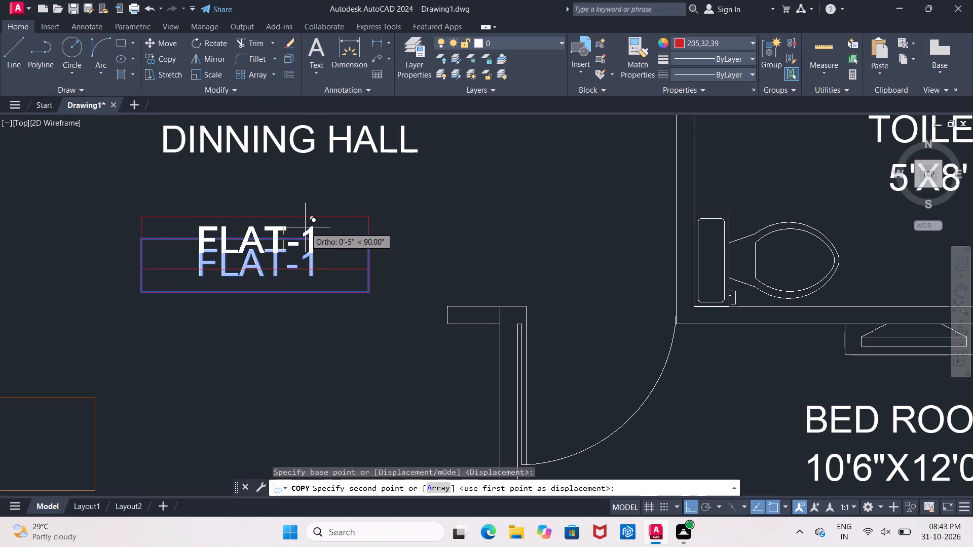
scroll(305, 227, down, 3)
middle_drag(288, 310, 302, 198)
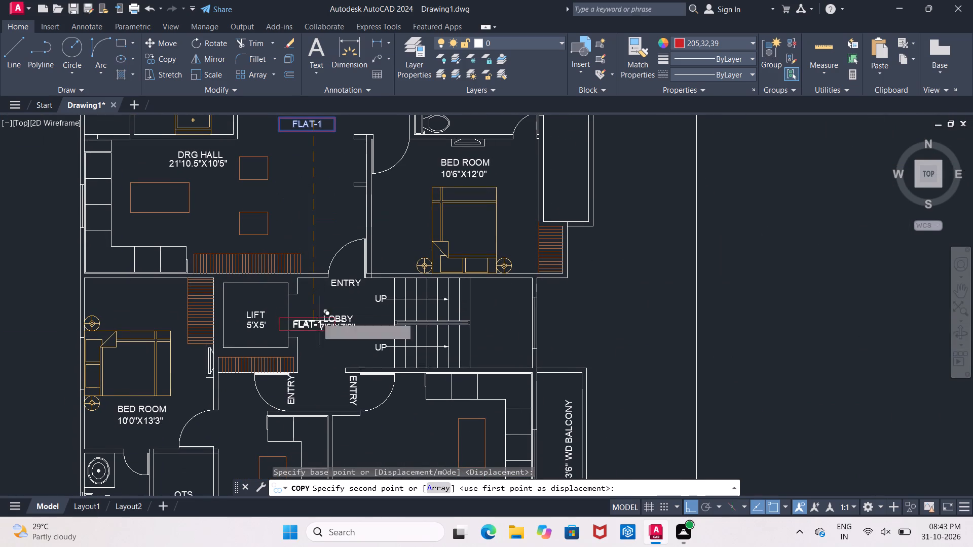
middle_drag(281, 386, 304, 217)
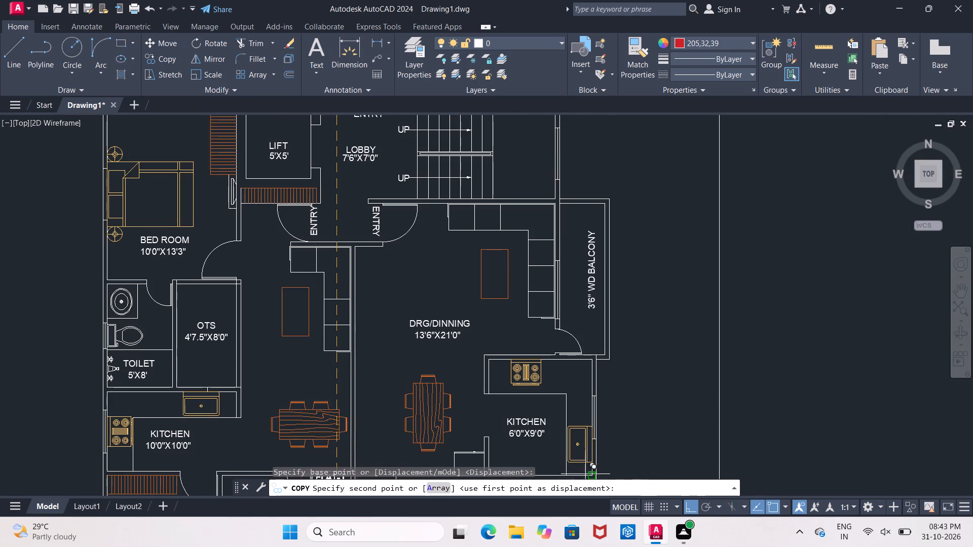
click(691, 503)
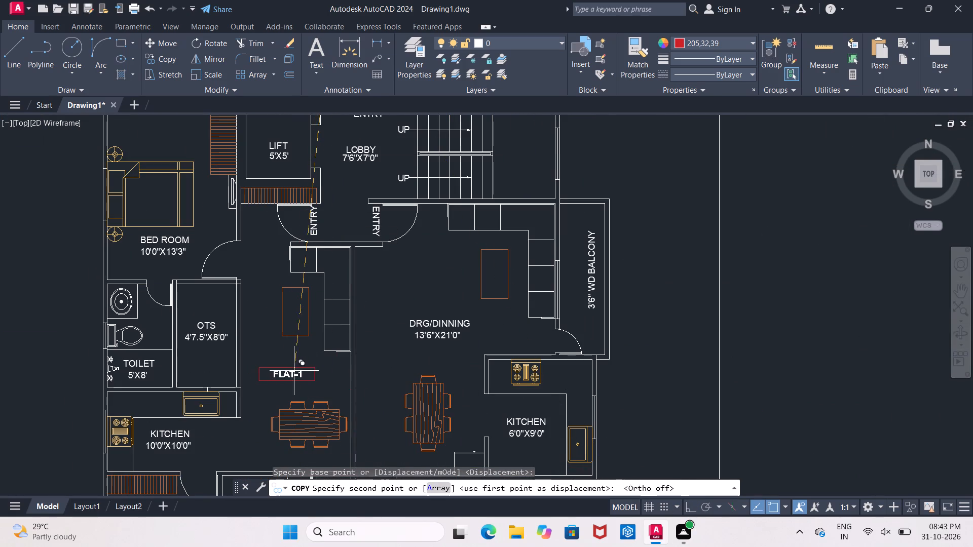
click(297, 368)
click(436, 282)
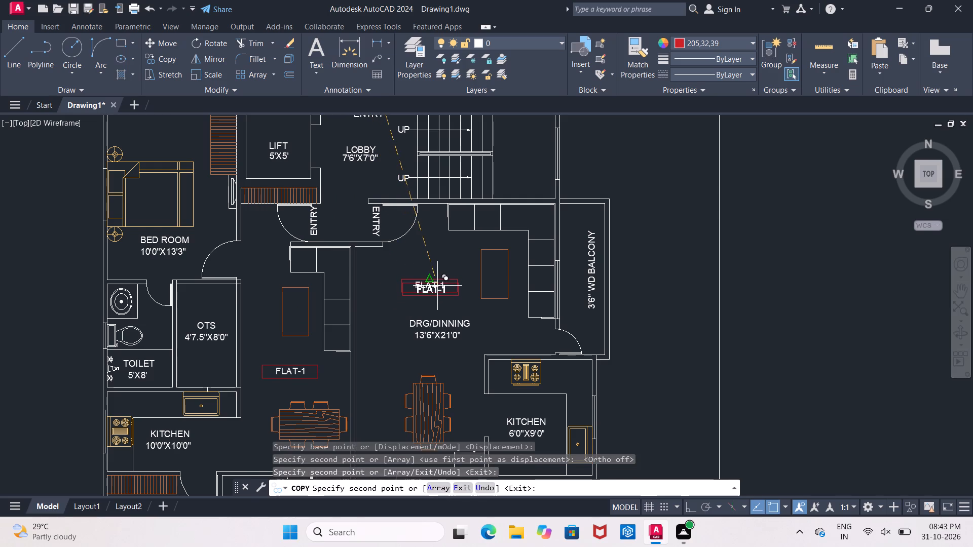
key(Escape)
Change the copied label above the dining table in the 10'0"X10'0" kitchen's flat to FLAT-2.
scroll(298, 365, up, 3)
middle_drag(307, 381, 326, 299)
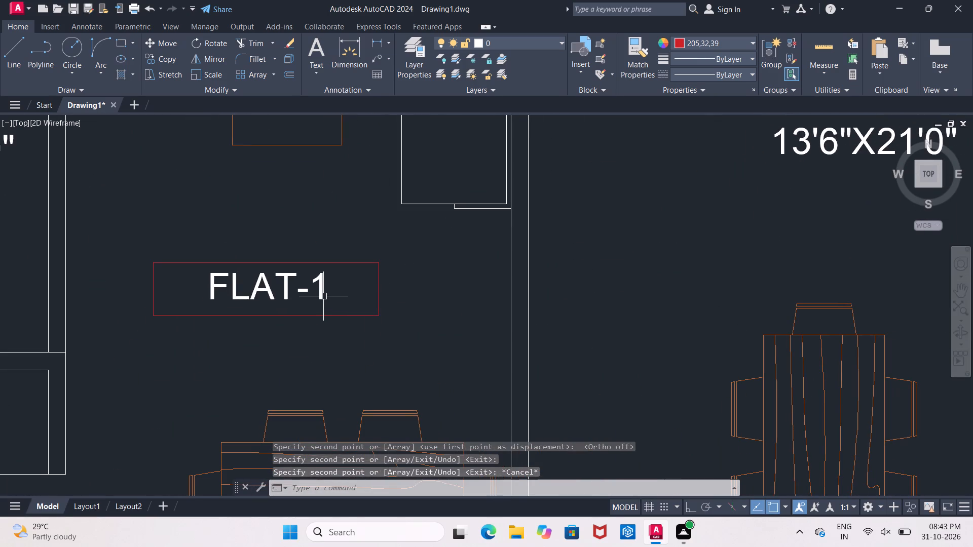
click(323, 296)
right_click(323, 296)
click(349, 224)
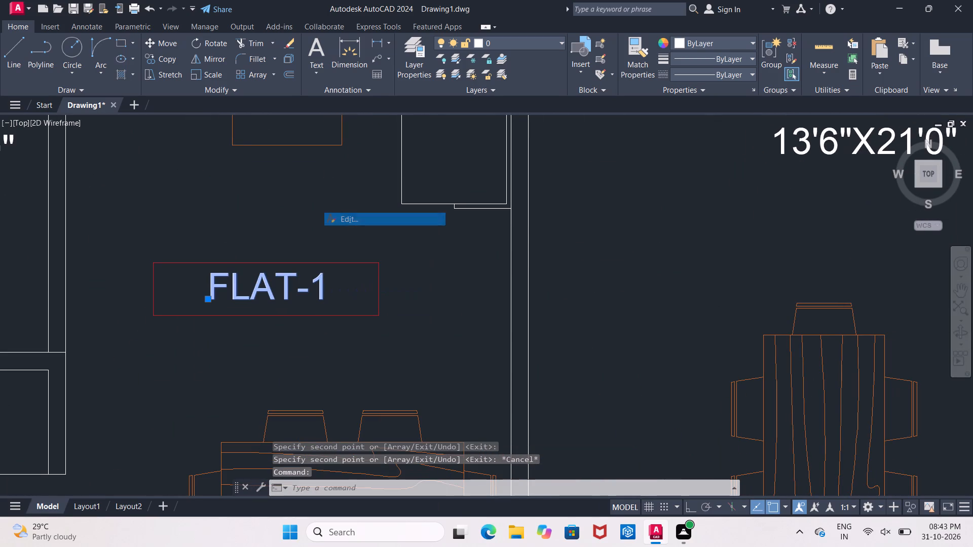
click(328, 289)
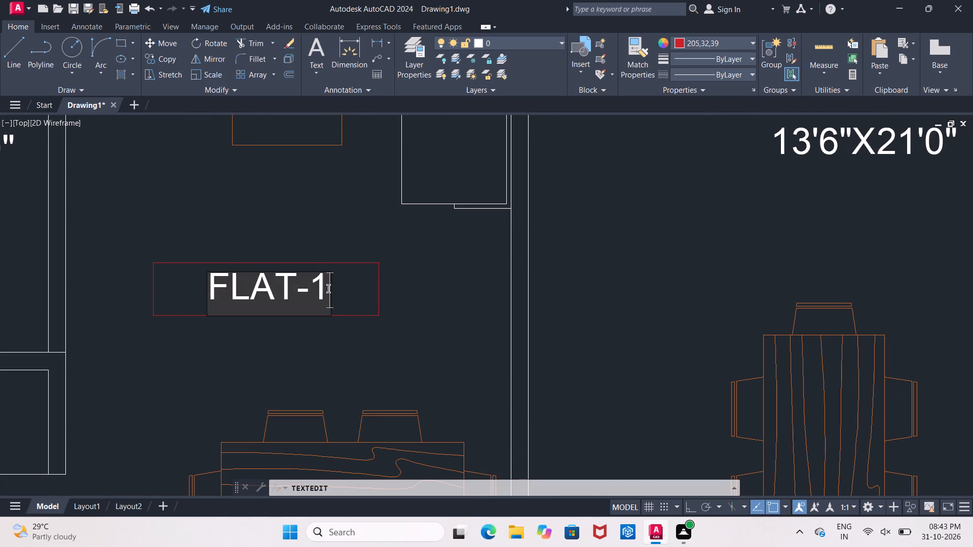
key(BackSpace)
key(2)
click(378, 316)
Open the copied FLAT-1 label above the DRG/DINNING 13'6"X21'0" text for editing and remove its number.
middle_drag(608, 233, 419, 484)
middle_drag(520, 312, 264, 368)
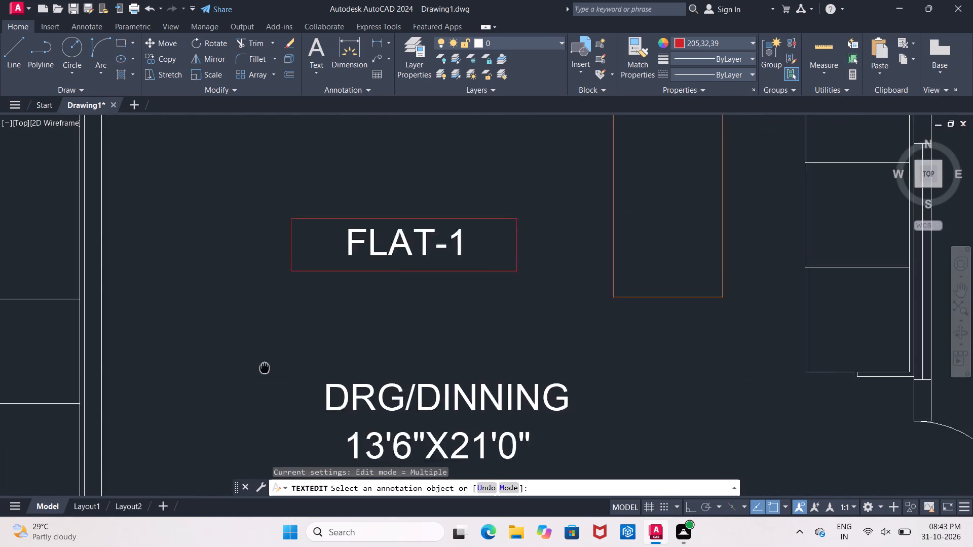
middle_drag(264, 368, 264, 367)
click(445, 244)
click(444, 247)
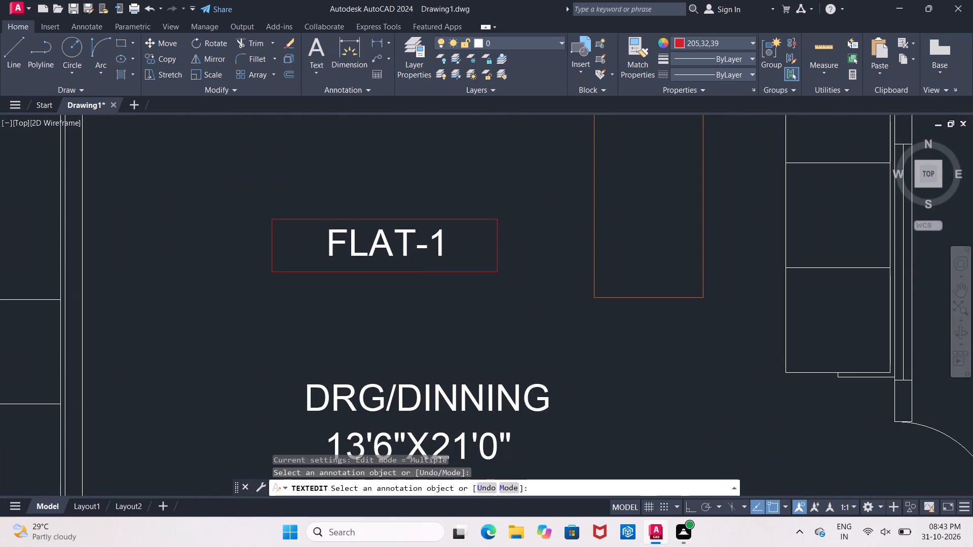
click(443, 245)
key(BackSpace)
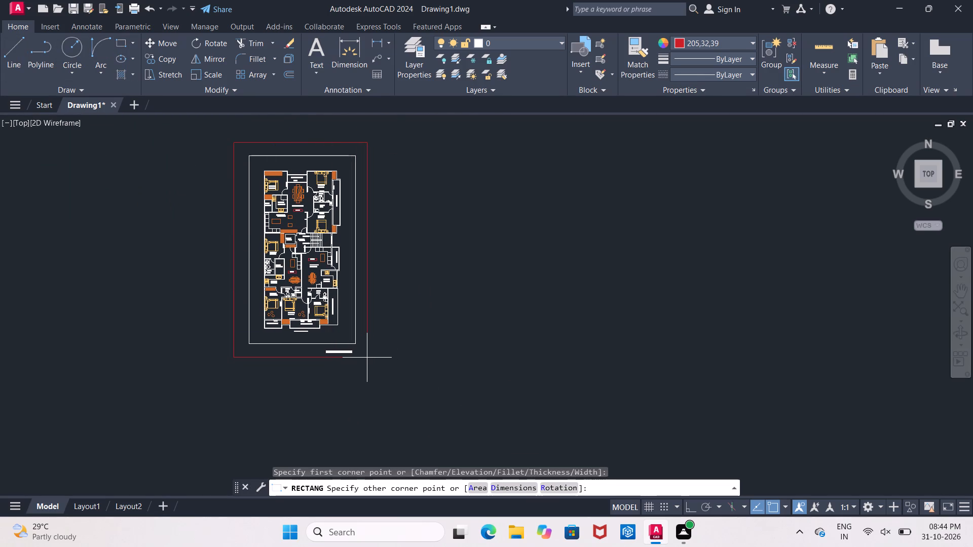
Finish the red border rectangle around the whole floor plan, its plot outline and the DRAWN BY text.
click(369, 358)
middle_drag(406, 319, 399, 329)
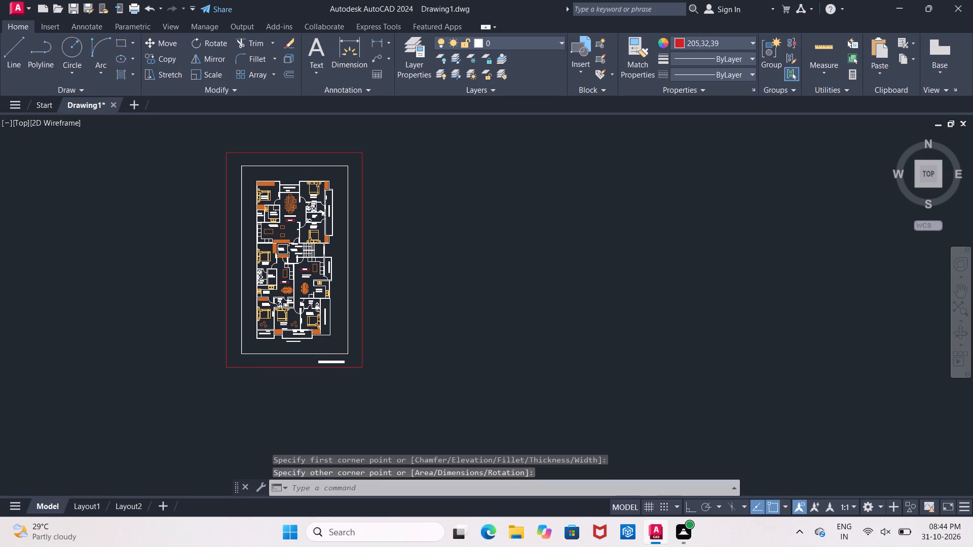
key(Escape)
Move the DRAWN BY text slightly upward, away from the border's bottom edge.
scroll(340, 372, up, 4)
click(300, 315)
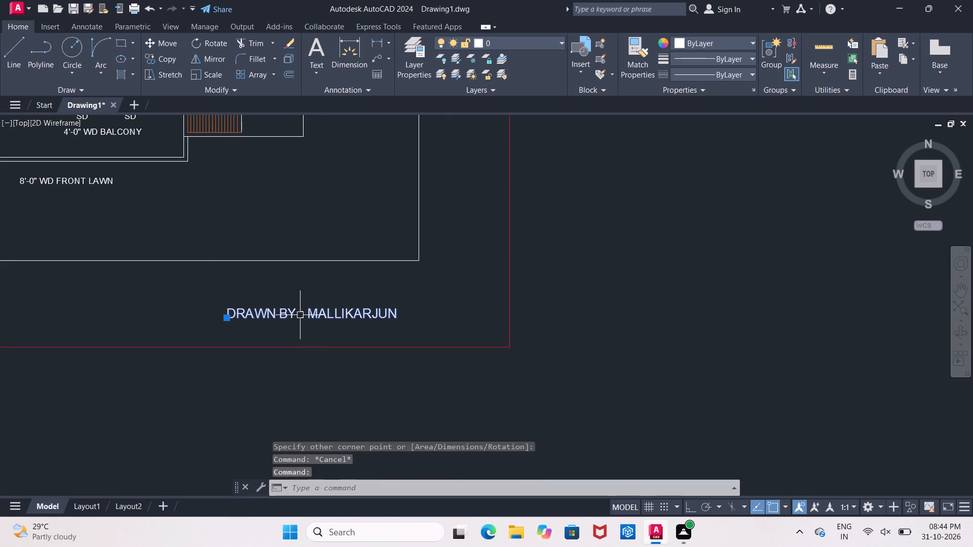
click(163, 47)
click(704, 425)
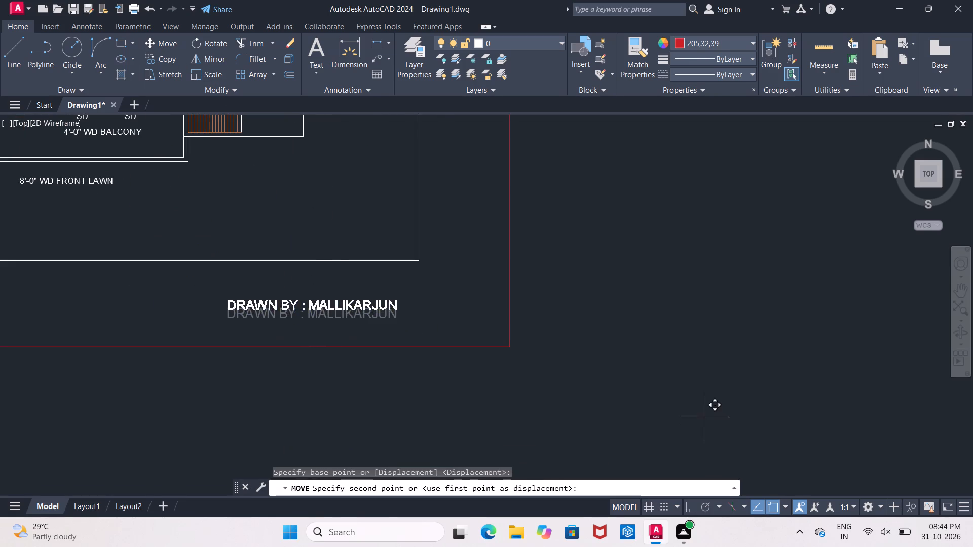
click(704, 407)
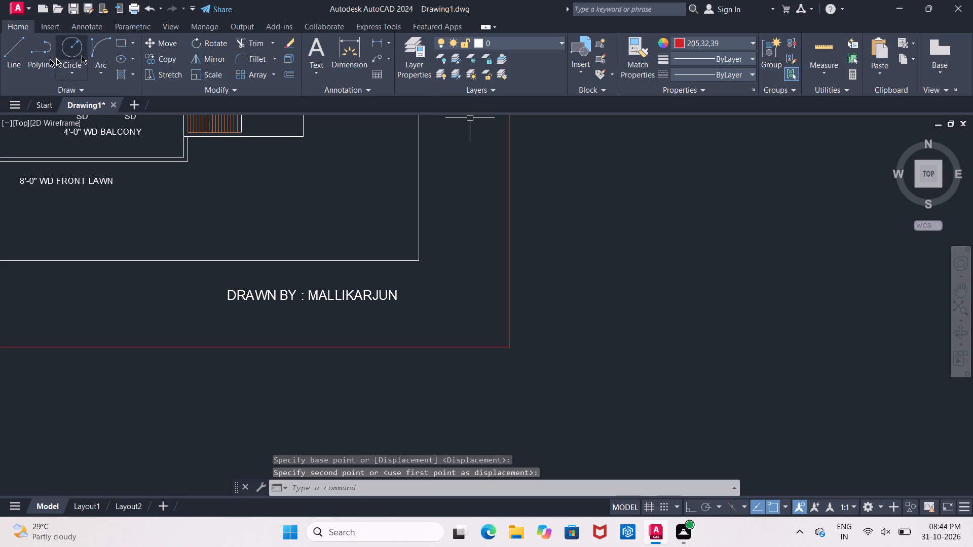
With Ortho on, draw a horizontal line above the DRAWN BY text and a vertical line down beside it, past the border.
click(12, 61)
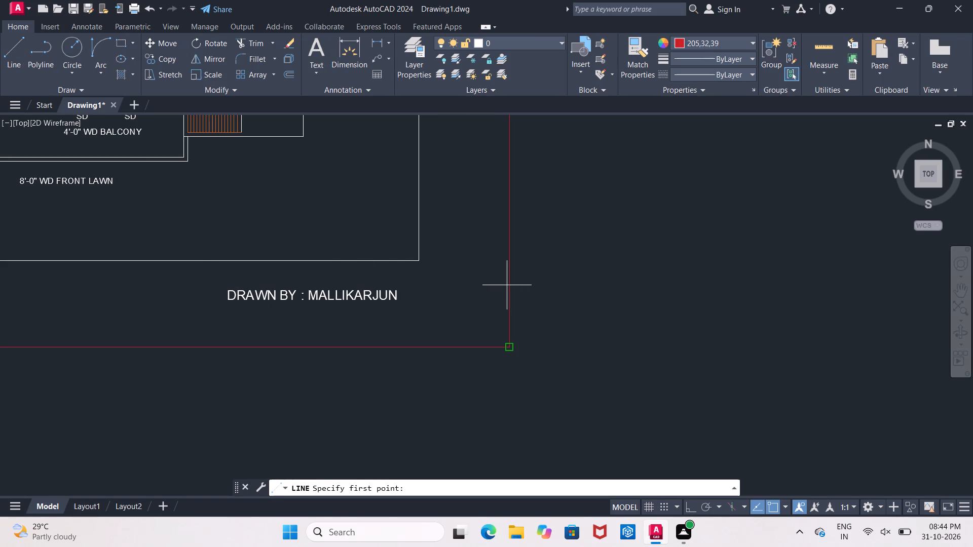
click(536, 273)
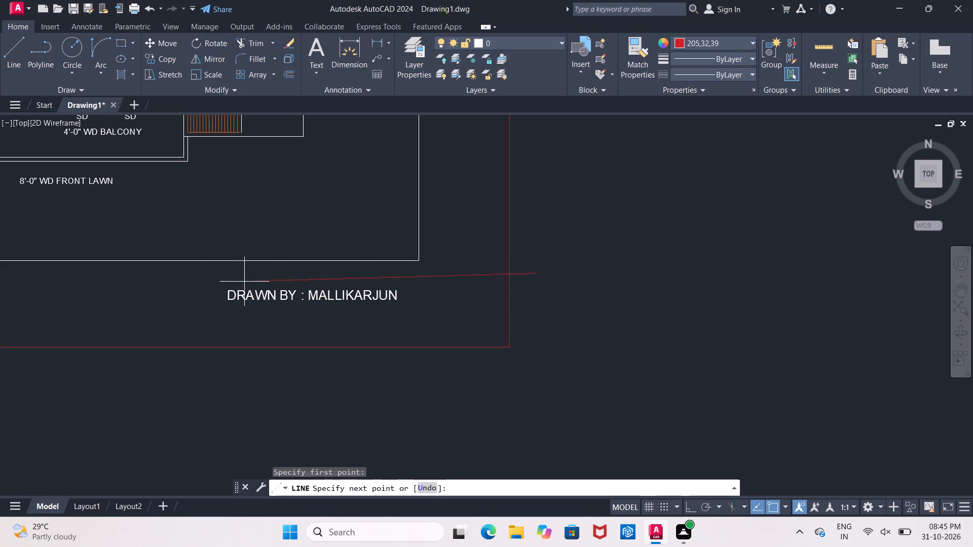
click(688, 507)
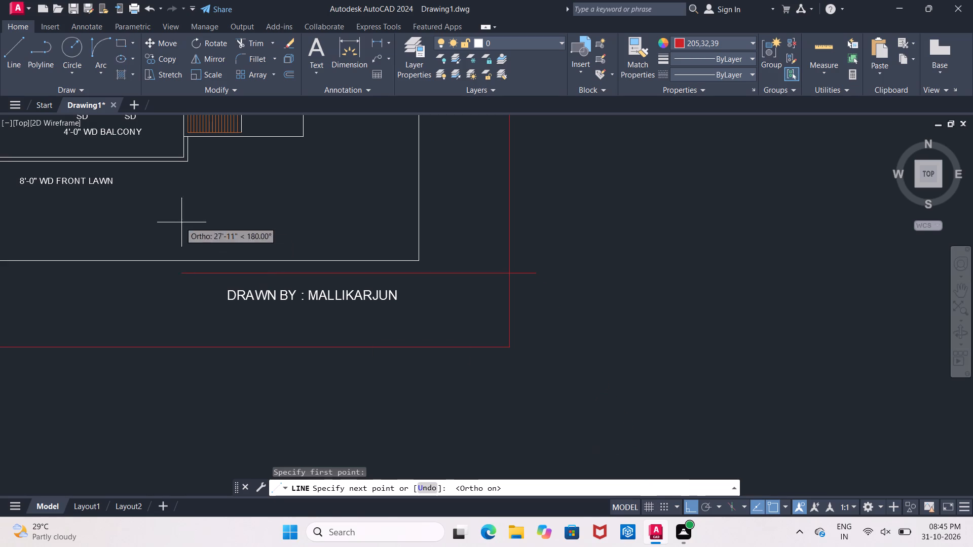
drag(190, 278, 191, 285)
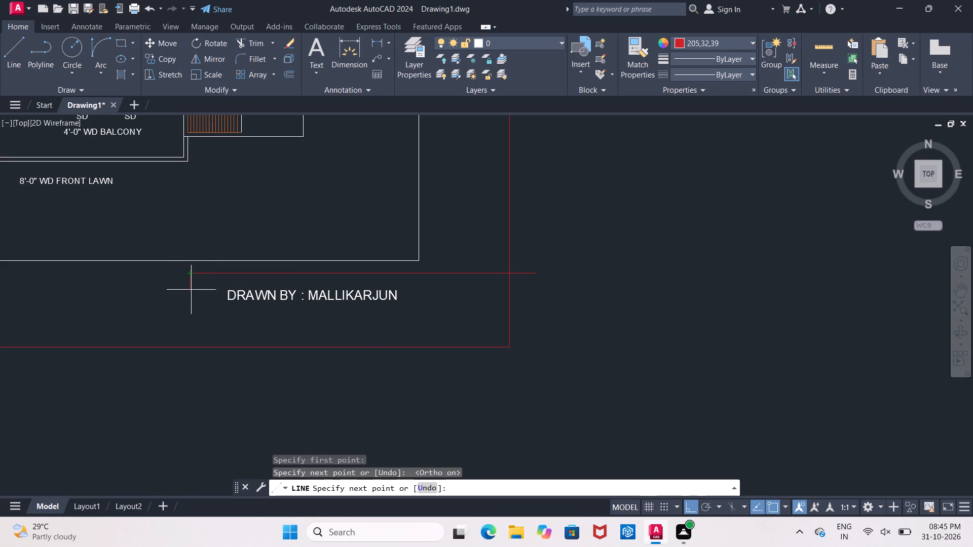
click(192, 363)
key(Escape)
Trim the two line ends that stick out beyond the border so they box in the DRAWN BY text.
text(TR)
key(space)
key(space)
click(531, 277)
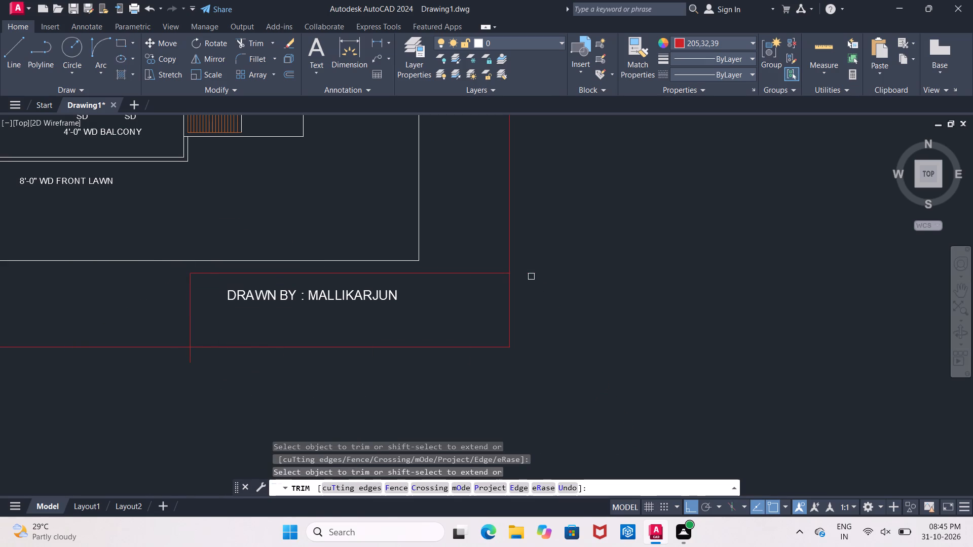
click(190, 361)
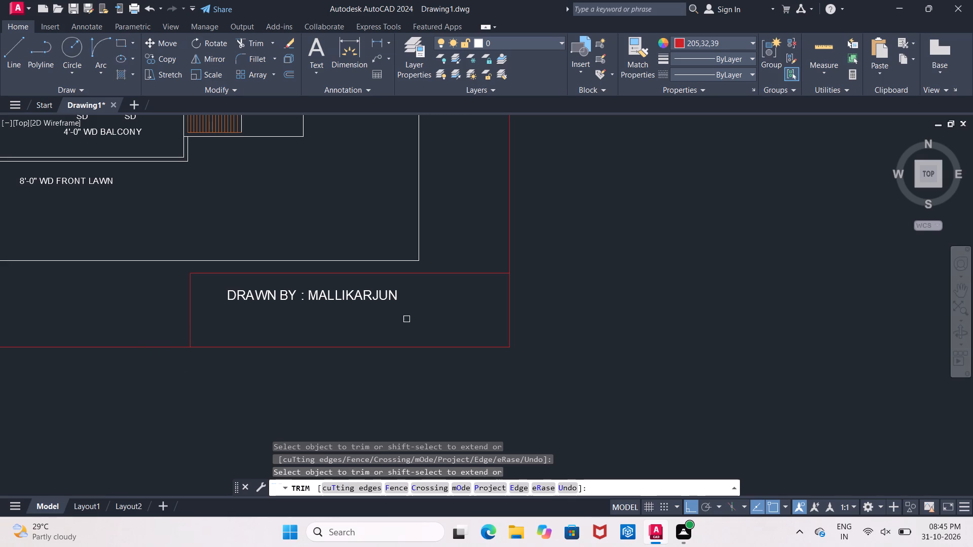
key(Escape)
With Ortho off, move the DRAWN BY text to the middle of its box.
click(366, 291)
click(155, 42)
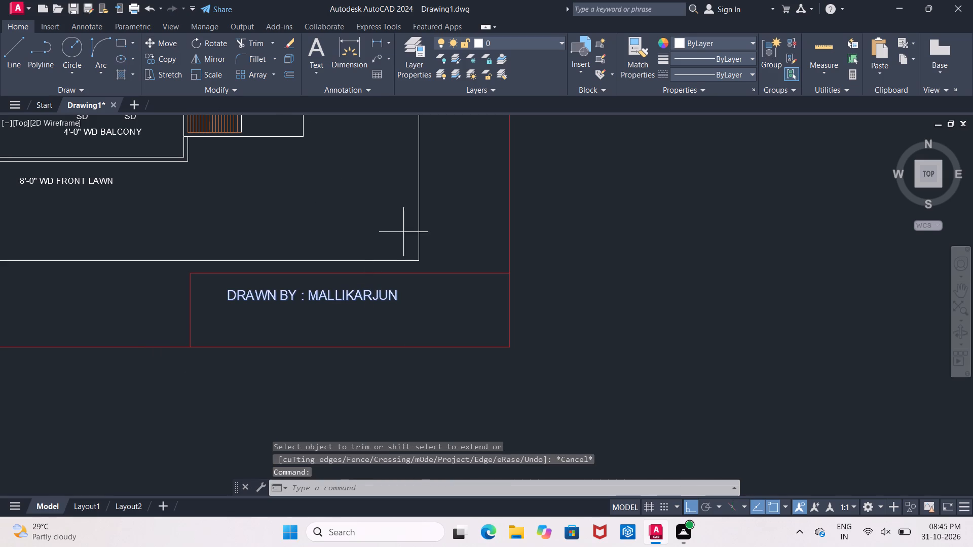
drag(740, 283, 745, 284)
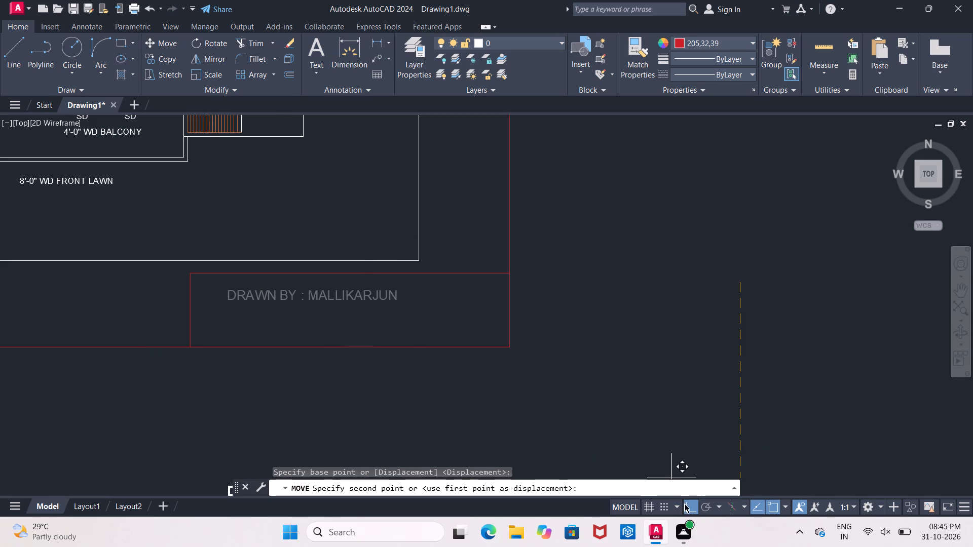
click(688, 506)
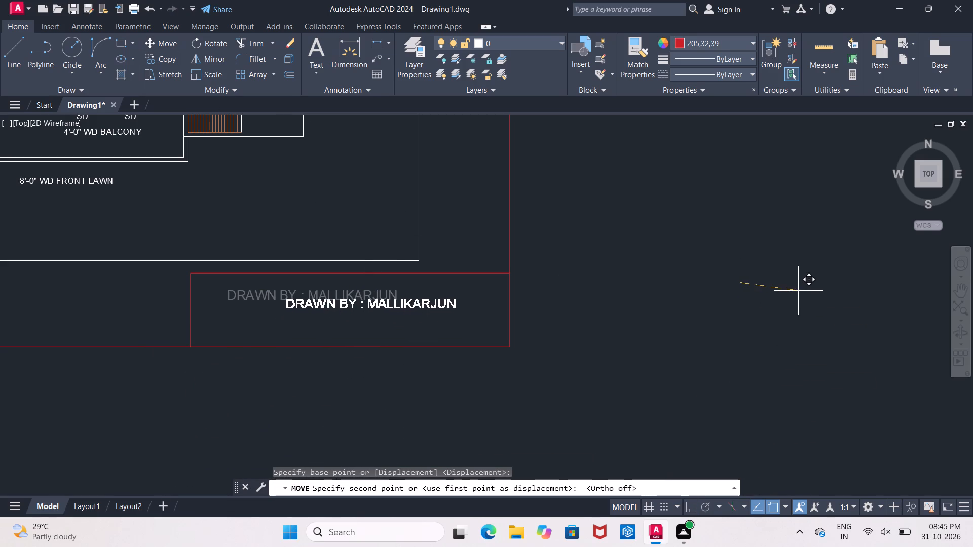
click(798, 291)
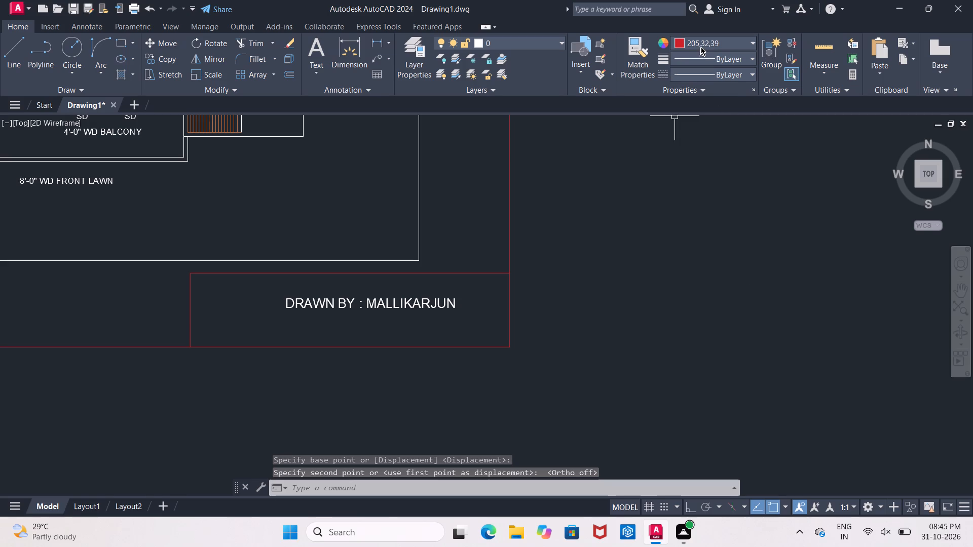
Set the current object colour to dark red 153,27,30.
click(703, 44)
click(713, 88)
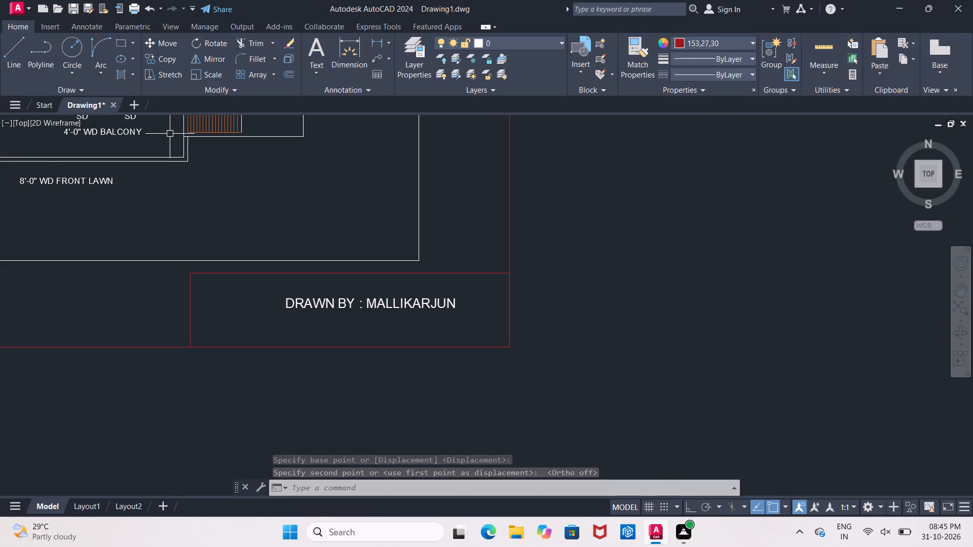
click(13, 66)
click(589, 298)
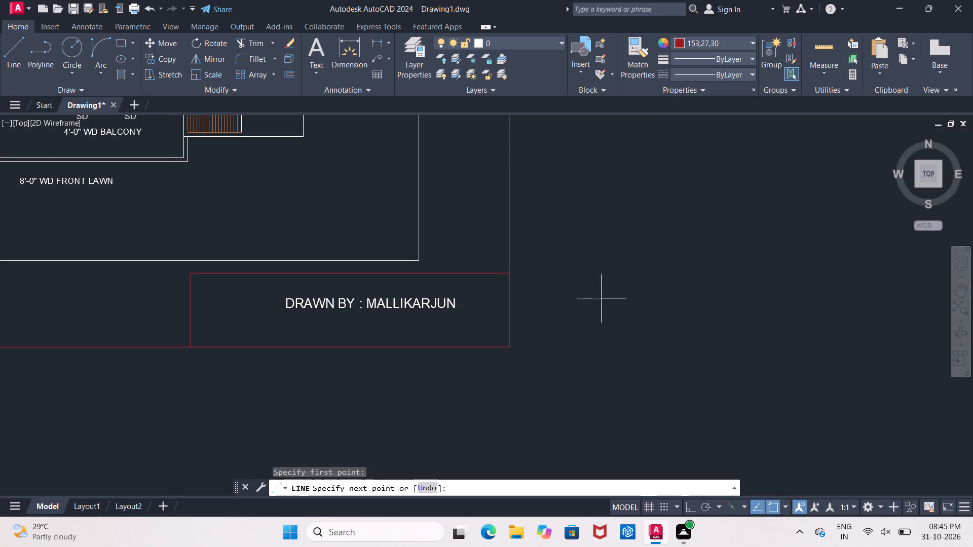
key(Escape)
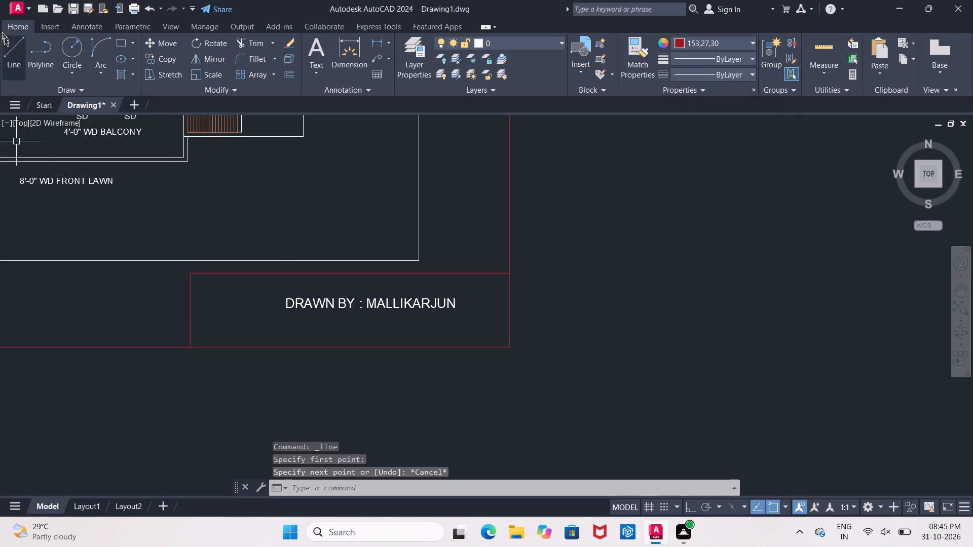
With Ortho on, draw a horizontal dark red underline about 15' long beneath the DRAWN BY text.
drag(8, 48, 12, 57)
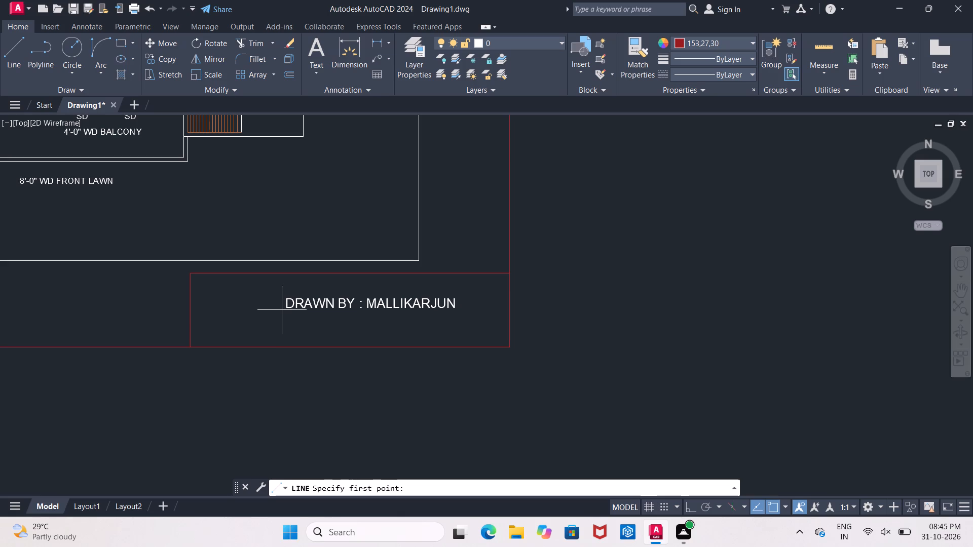
click(282, 310)
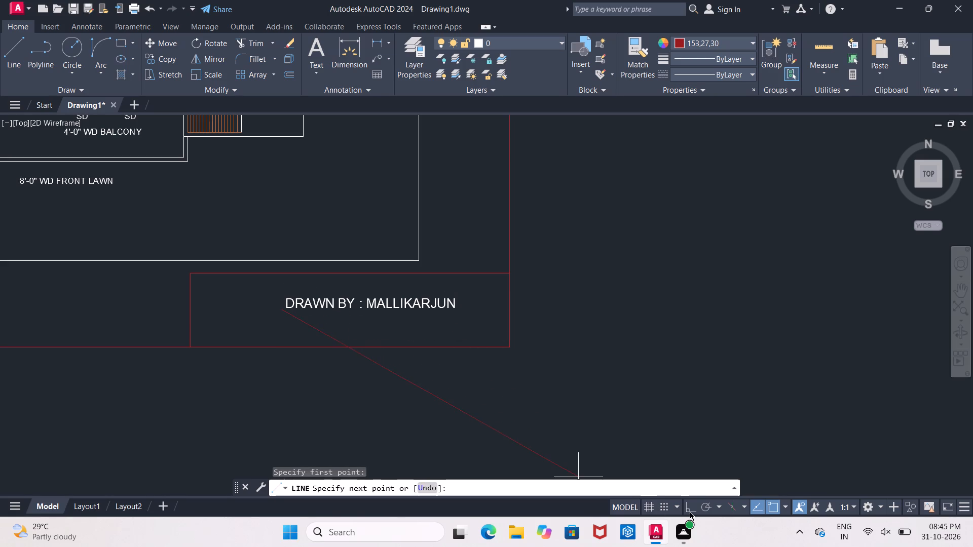
click(690, 507)
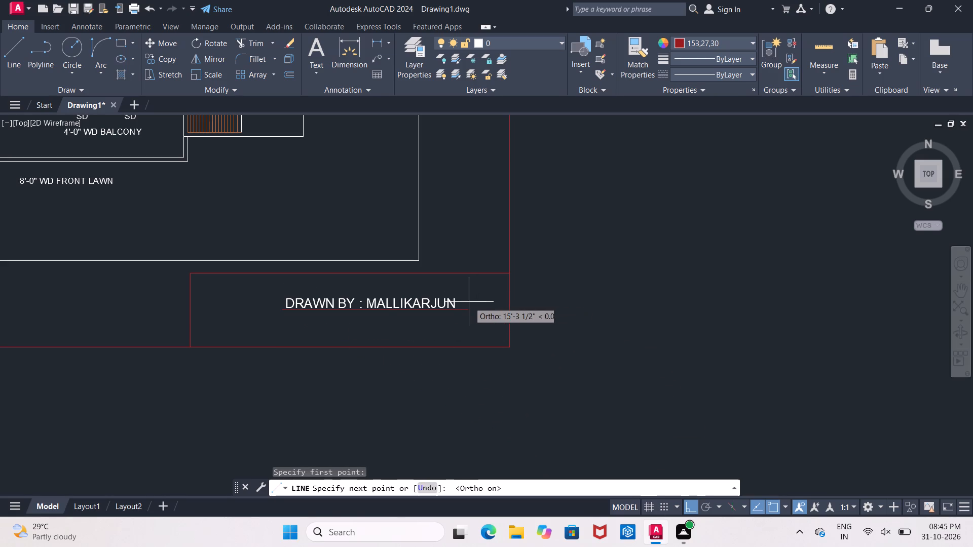
click(462, 302)
key(Escape)
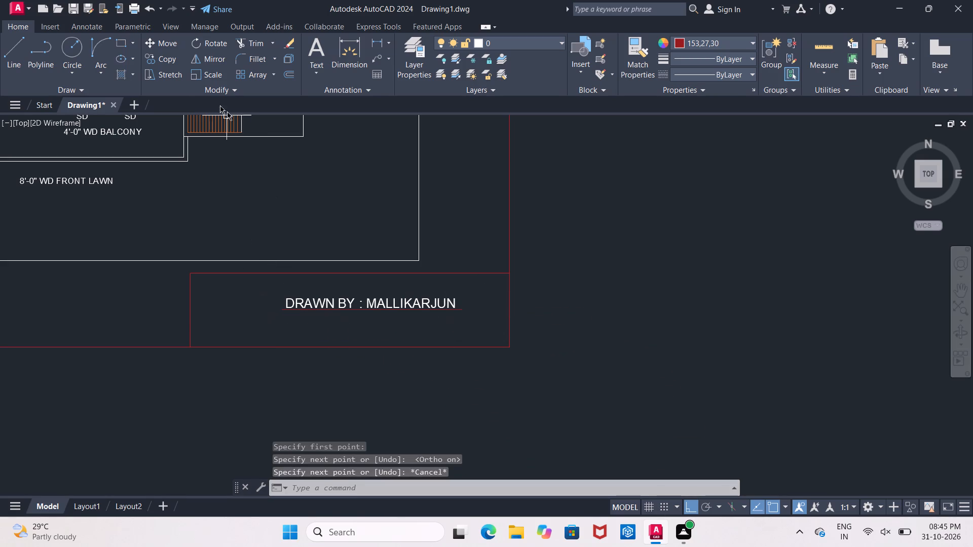
Set the current colour to ByLayer and draw a short horizontal reference line outside the border, beside the DRAWN BY box.
click(698, 42)
click(695, 55)
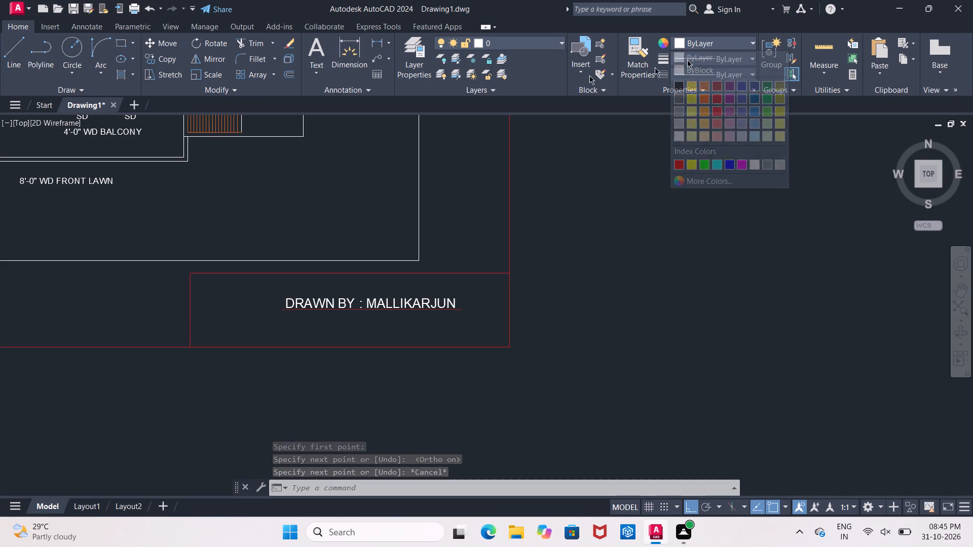
click(24, 66)
click(553, 275)
click(685, 273)
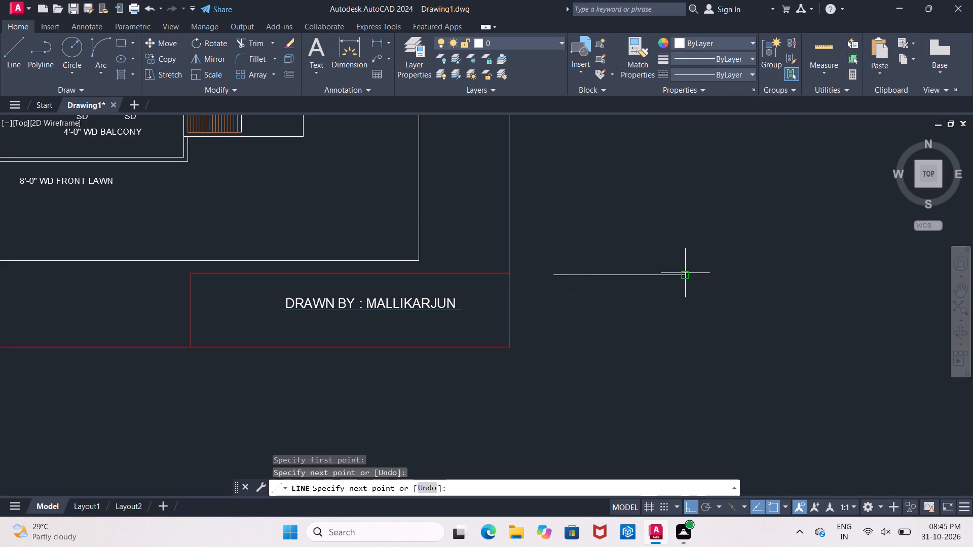
key(Escape)
Match the ByLayer reference line's properties onto the border rectangle and both lines of the DRAWN BY box.
click(637, 57)
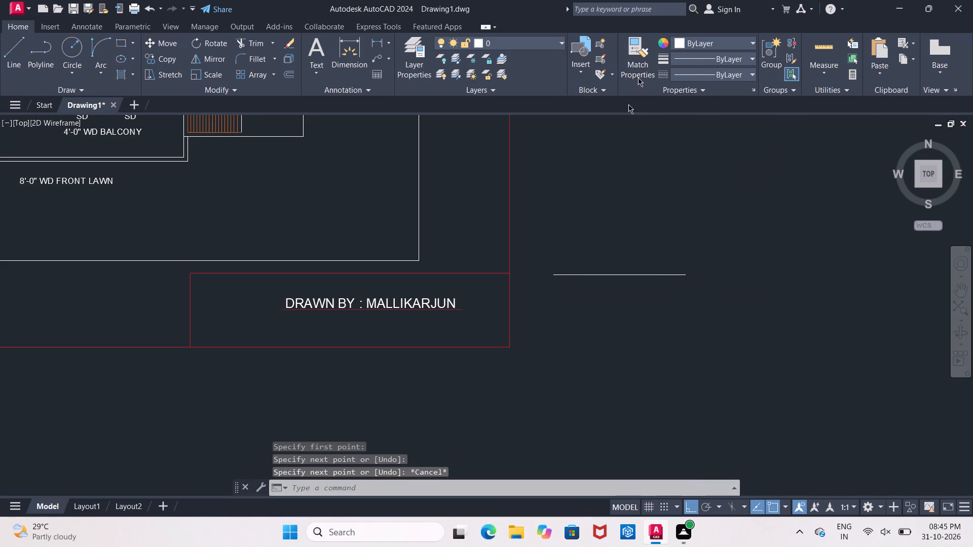
click(579, 275)
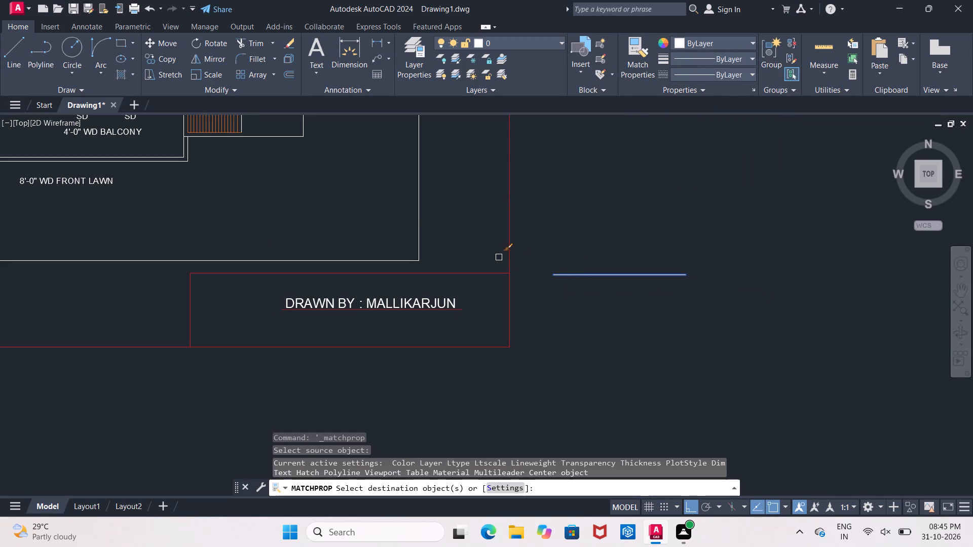
click(509, 255)
click(485, 275)
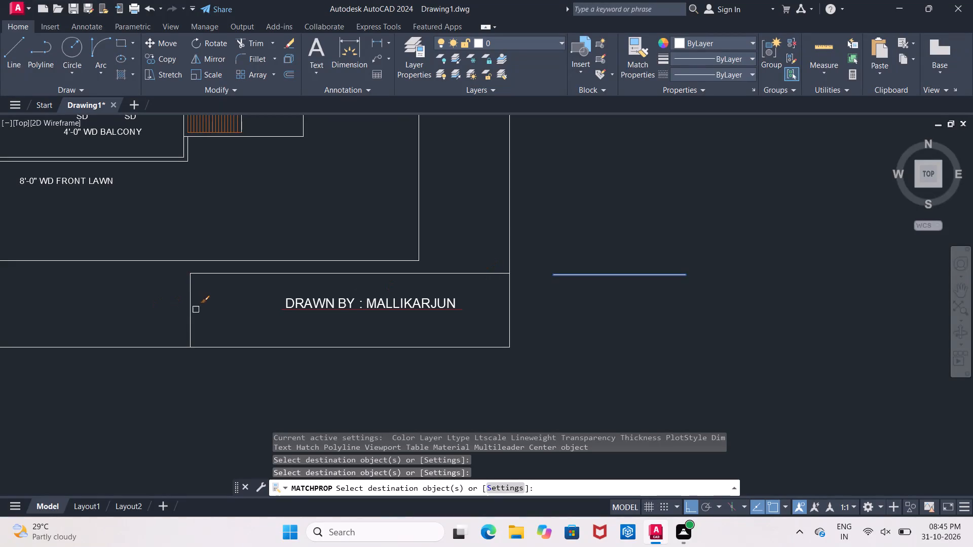
click(191, 312)
key(Escape)
Delete the white reference line outside the border.
click(667, 277)
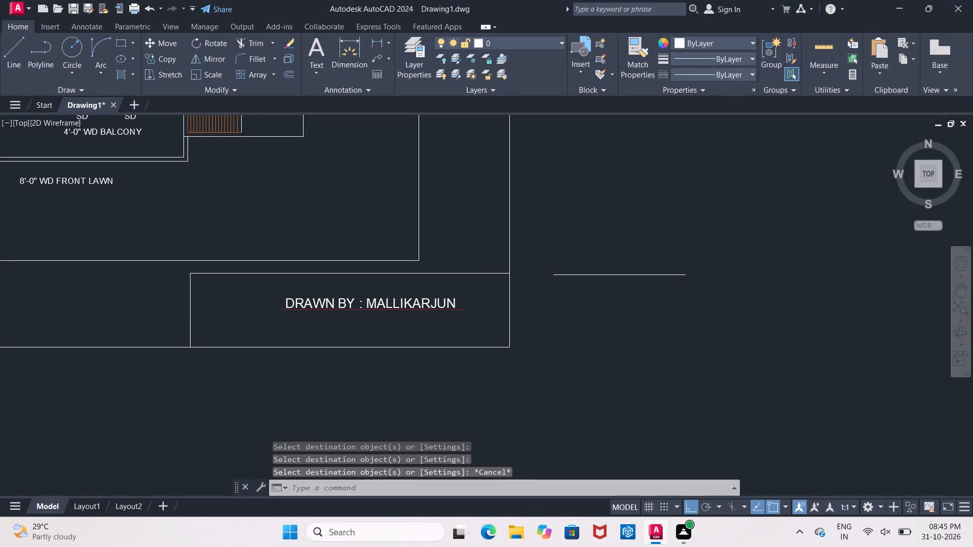
key(Delete)
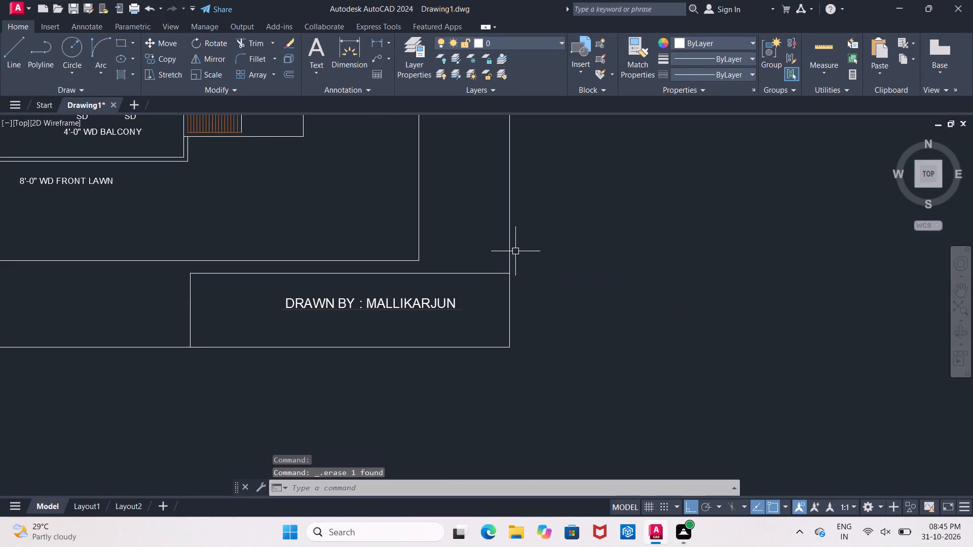
Offset the border rectangle outward by 1'5" to form a double border around the sheet.
click(284, 71)
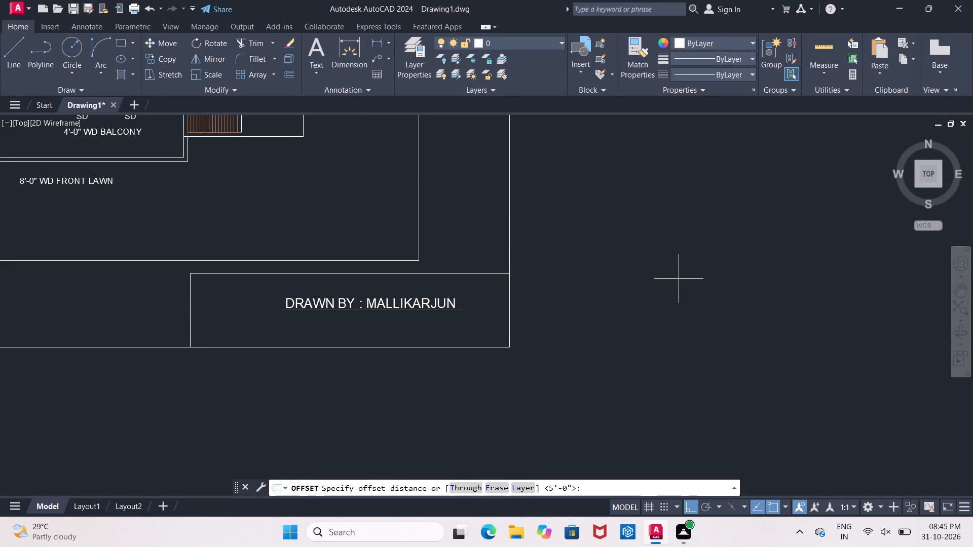
key(1)
text('5")
key(Return)
click(510, 217)
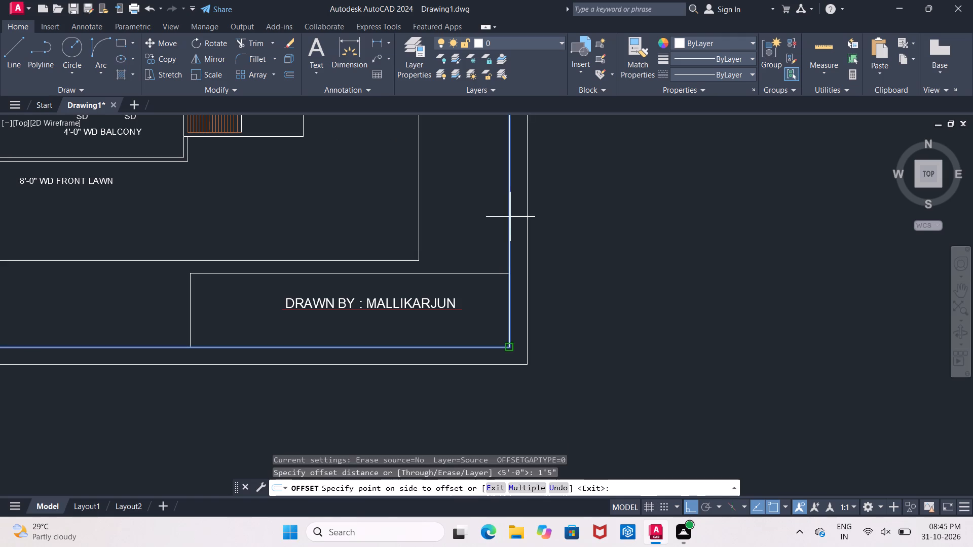
click(577, 300)
scroll(574, 297, down, 5)
middle_drag(610, 265, 550, 329)
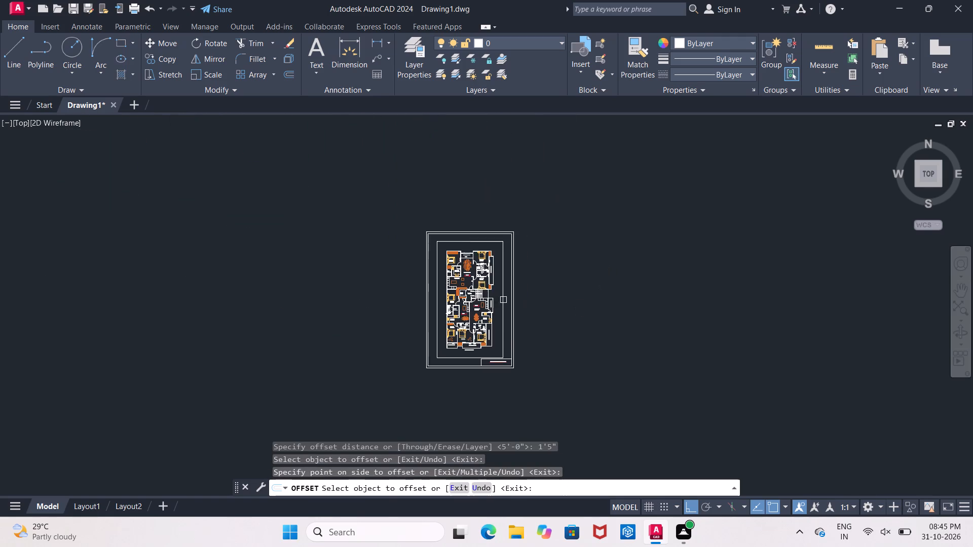
Copy the DRAWN BY text into the strip above the plan, between the inner frame and the double border.
scroll(462, 250, up, 3)
scroll(476, 268, down, 1)
middle_drag(464, 249, 424, 174)
middle_drag(506, 324, 483, 261)
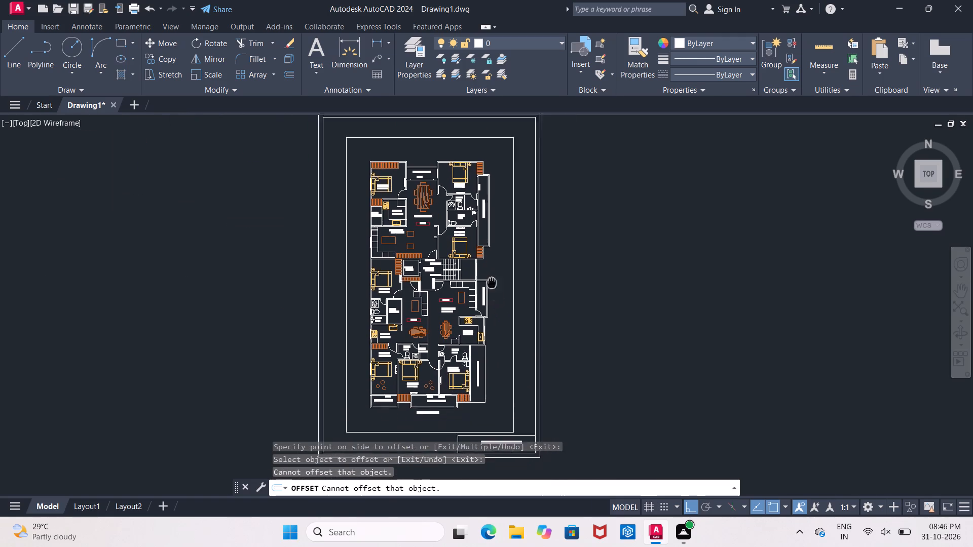
middle_drag(483, 261, 464, 218)
key(Escape)
scroll(484, 334, up, 1)
click(455, 376)
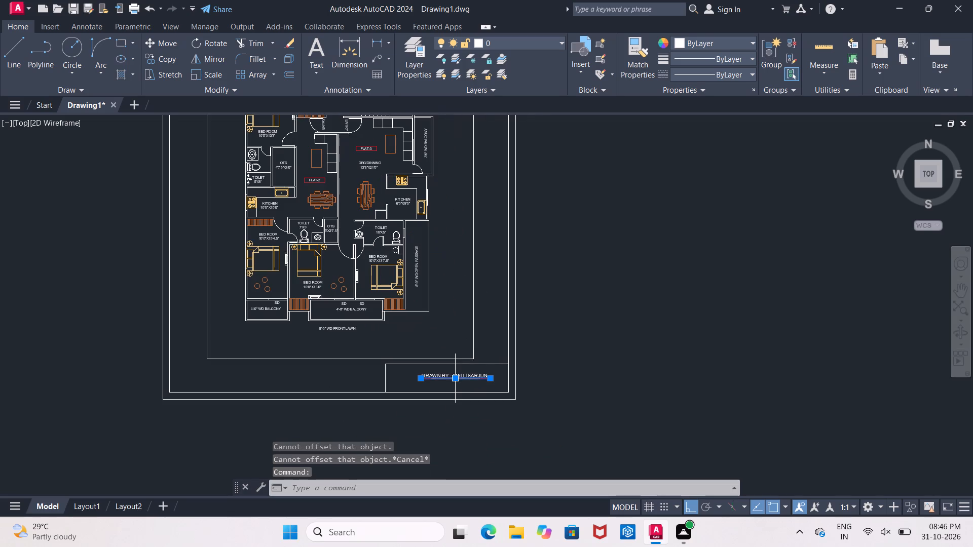
scroll(464, 372, up, 1)
key(Escape)
click(456, 377)
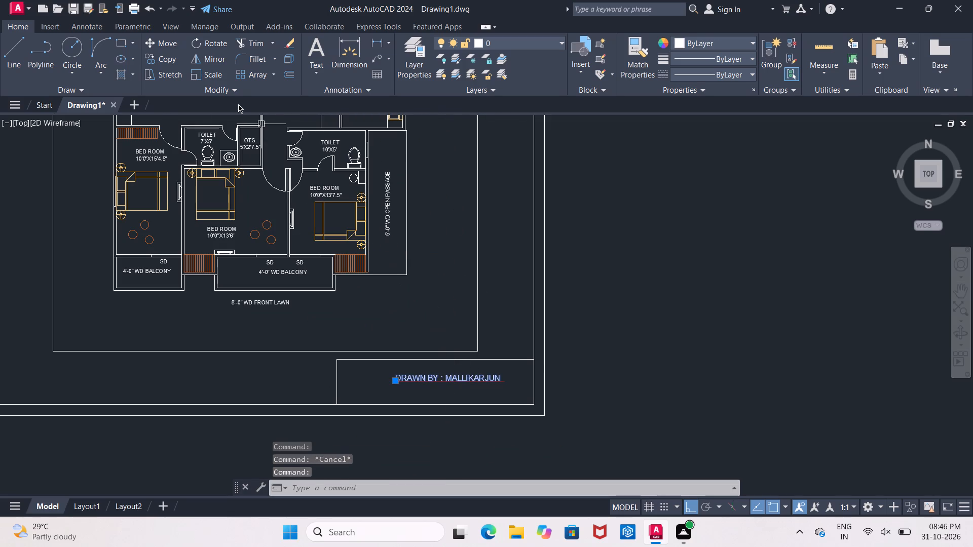
click(173, 57)
click(459, 376)
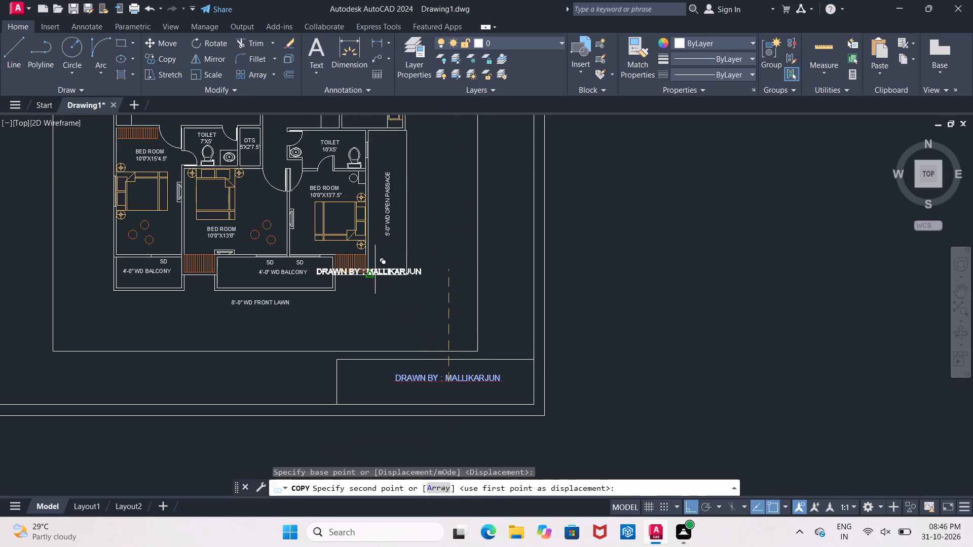
click(690, 505)
middle_drag(241, 243, 322, 418)
scroll(368, 260, down, 1)
middle_drag(375, 294, 364, 427)
middle_drag(365, 213, 368, 367)
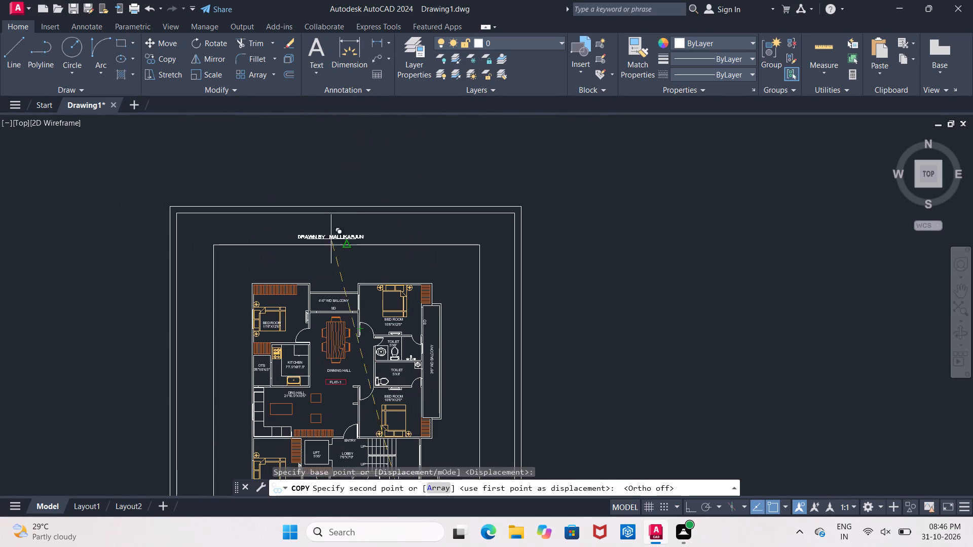
scroll(333, 273, up, 1)
middle_drag(339, 223, 340, 296)
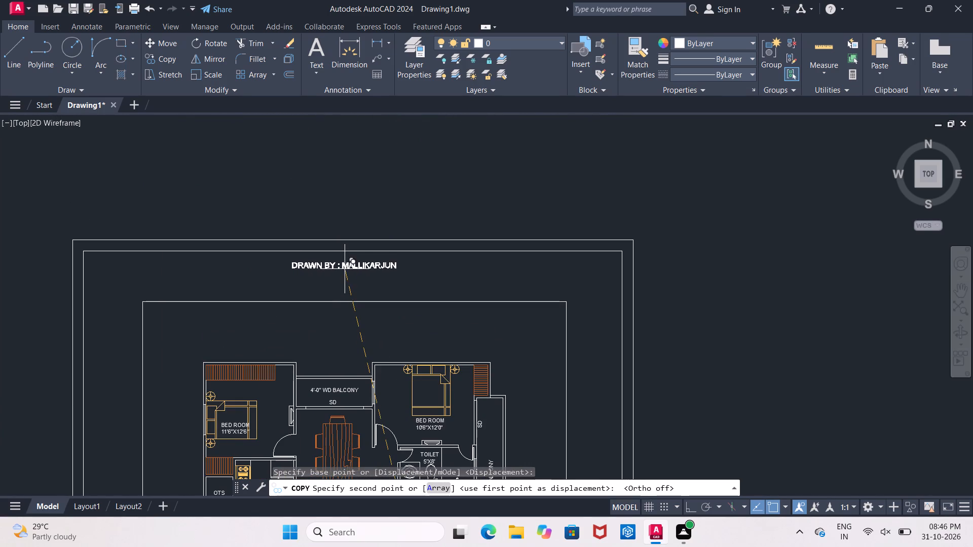
click(345, 270)
key(Escape)
Move the copied text slightly down to centre it vertically in the strip above the plan.
scroll(342, 277, up, 2)
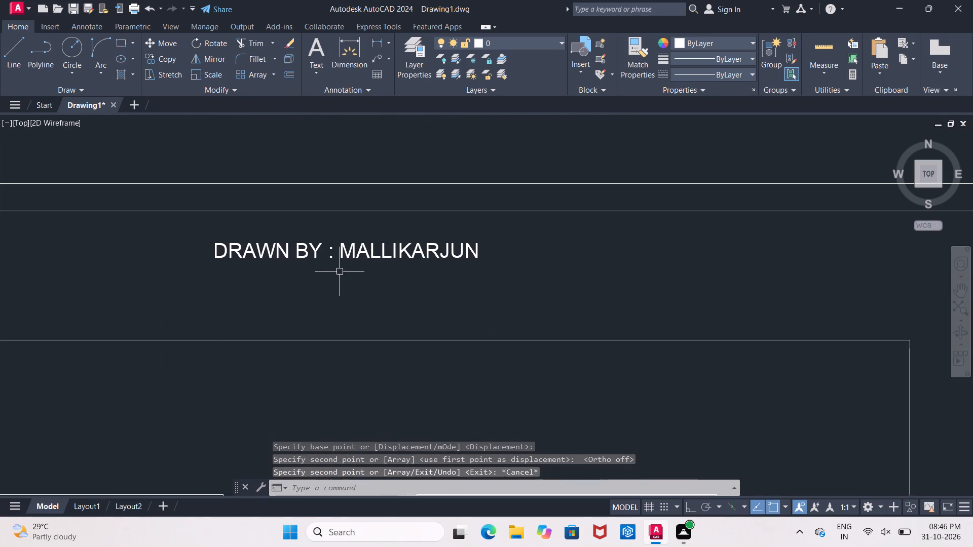
click(330, 254)
click(174, 44)
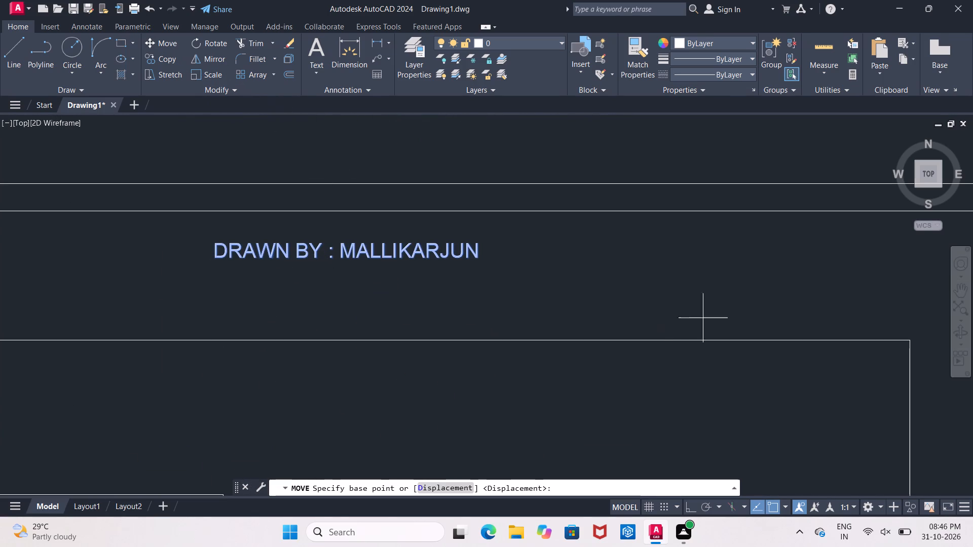
click(749, 273)
click(749, 298)
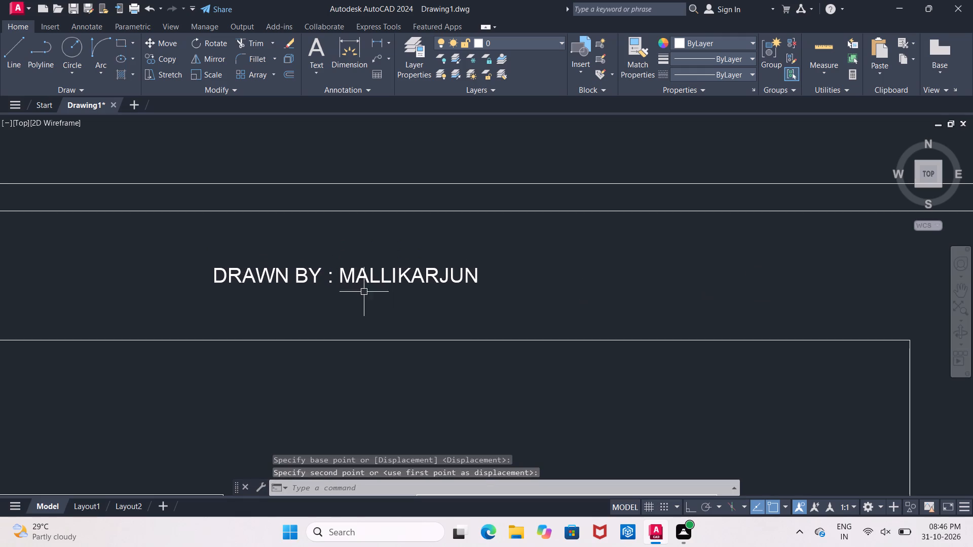
Change the copied text above the plan to read APPARTMENT PLAN.
click(363, 279)
right_click(363, 279)
click(401, 221)
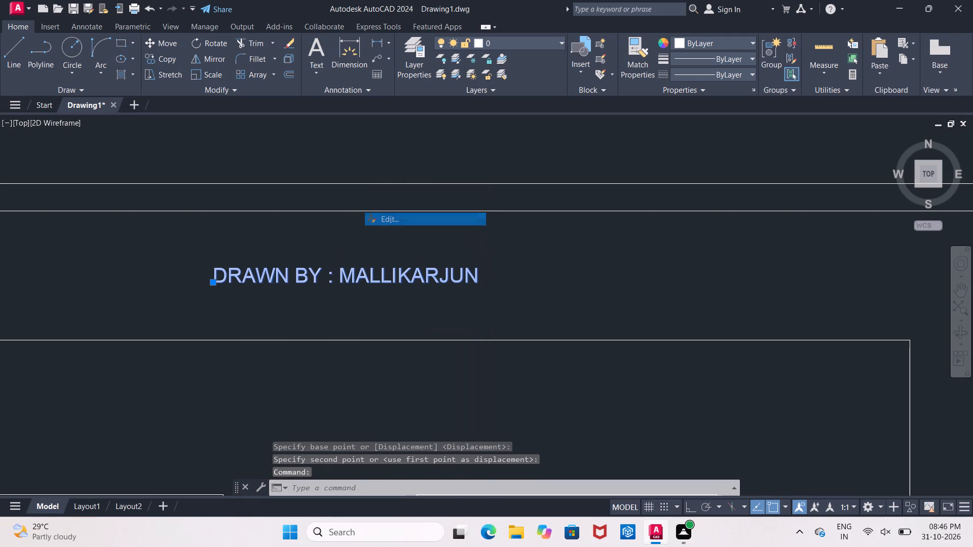
click(472, 277)
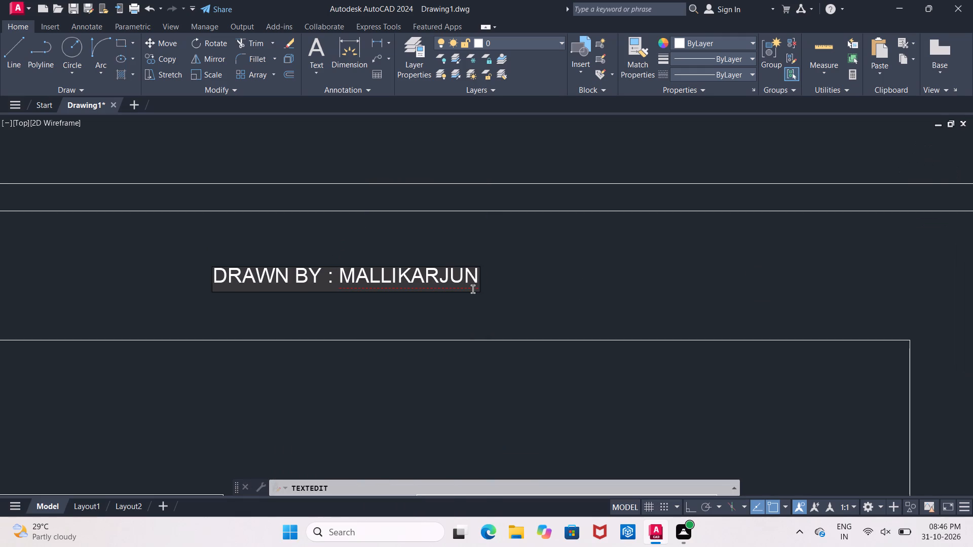
key(BackSpace)
key(BackSpace)
key(BackSpace)
key(BackSpace)
key(BackSpace)
key(BackSpace)
key(BackSpace)
key(BackSpace)
key(BackSpace)
key(BackSpace)
key(BackSpace)
key(BackSpace)
key(BackSpace)
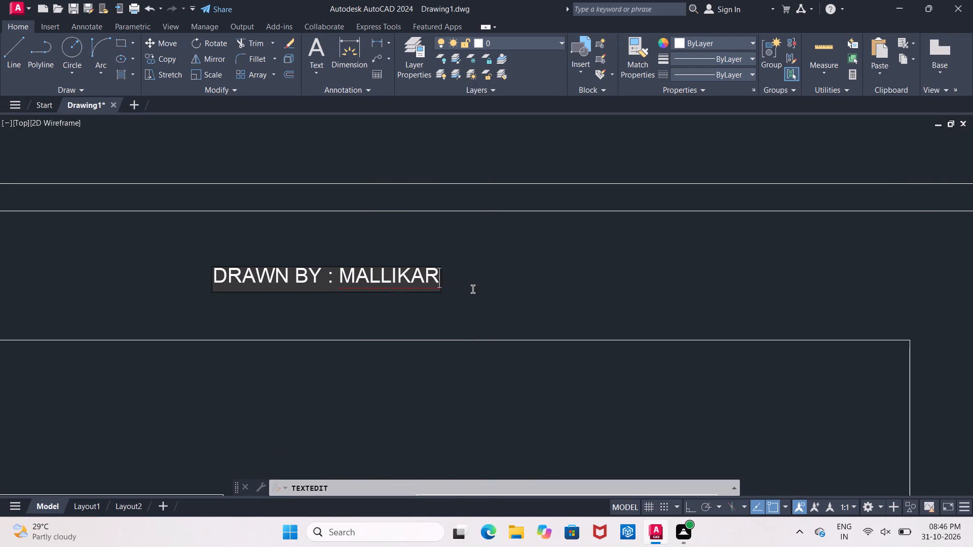
key(BackSpace)
key(BackSpace)
key(BackSpace)
key(BackSpace)
key(BackSpace)
key(BackSpace)
key(BackSpace)
key(BackSpace)
key(BackSpace)
key(BackSpace)
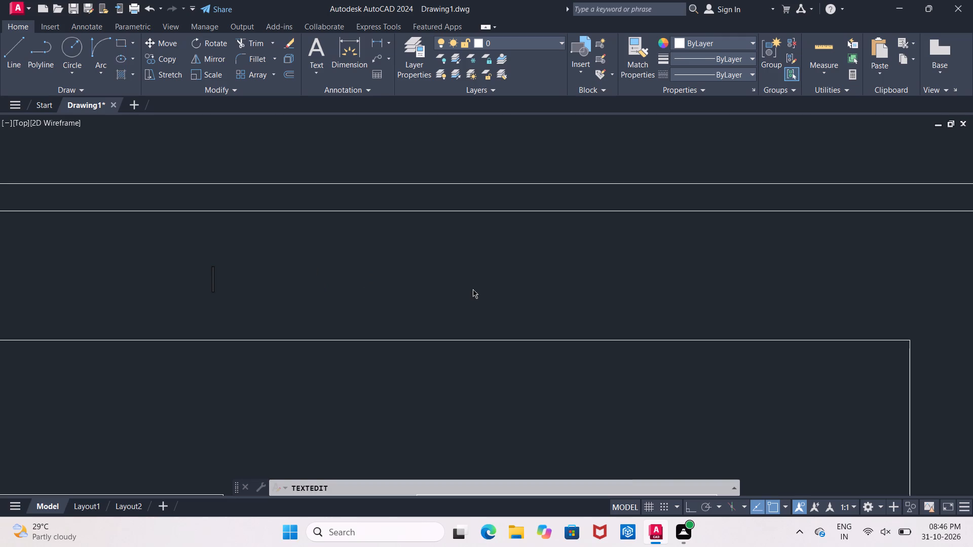
text(APPARTMENT PLAN)
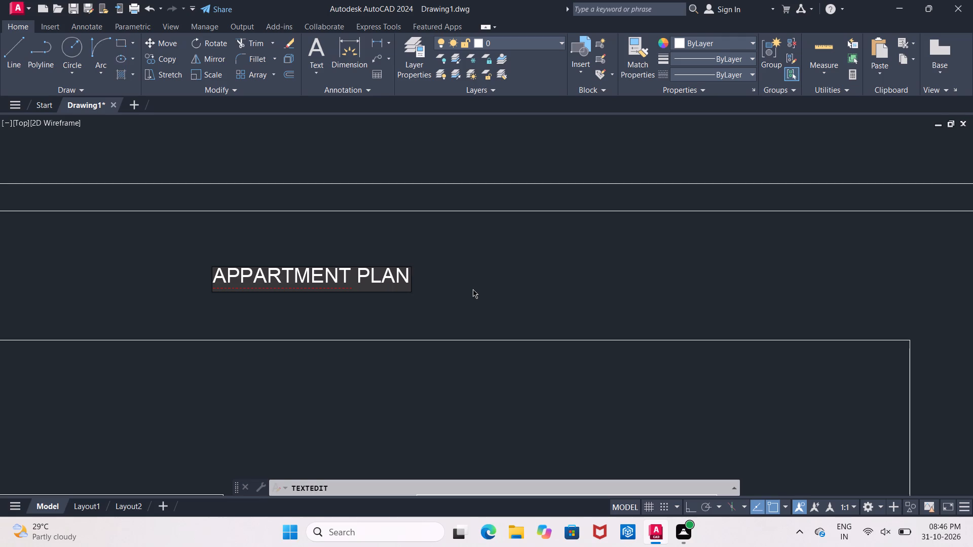
click(294, 277)
key(e)
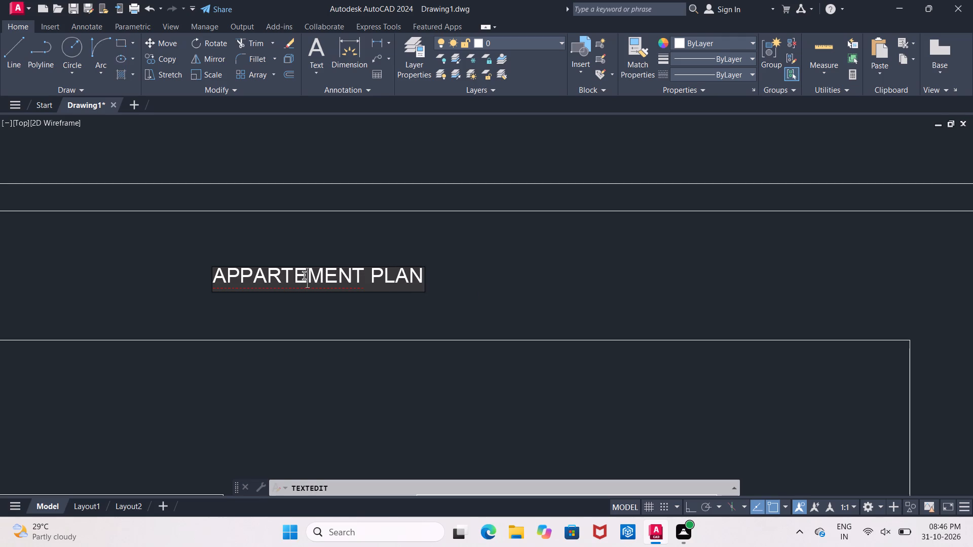
key(BackSpace)
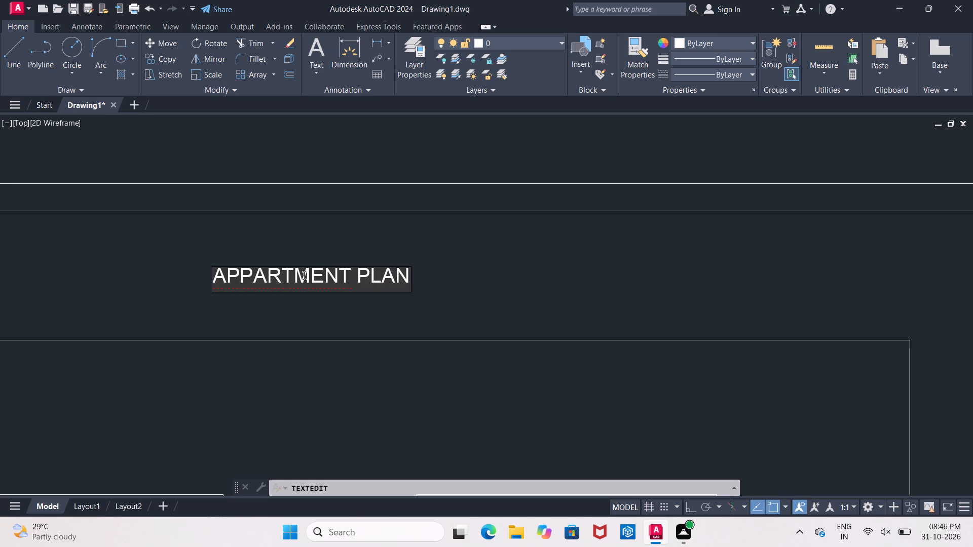
click(459, 290)
key(Escape)
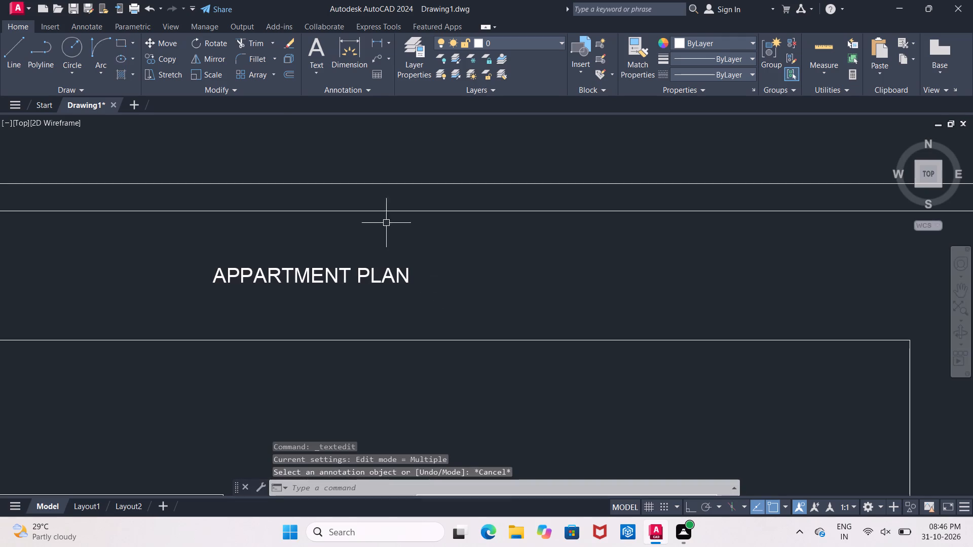
Set the current colour to 153,27,30 and draw a horizontal underline beneath the APPARTMENT PLAN title.
click(738, 46)
click(720, 85)
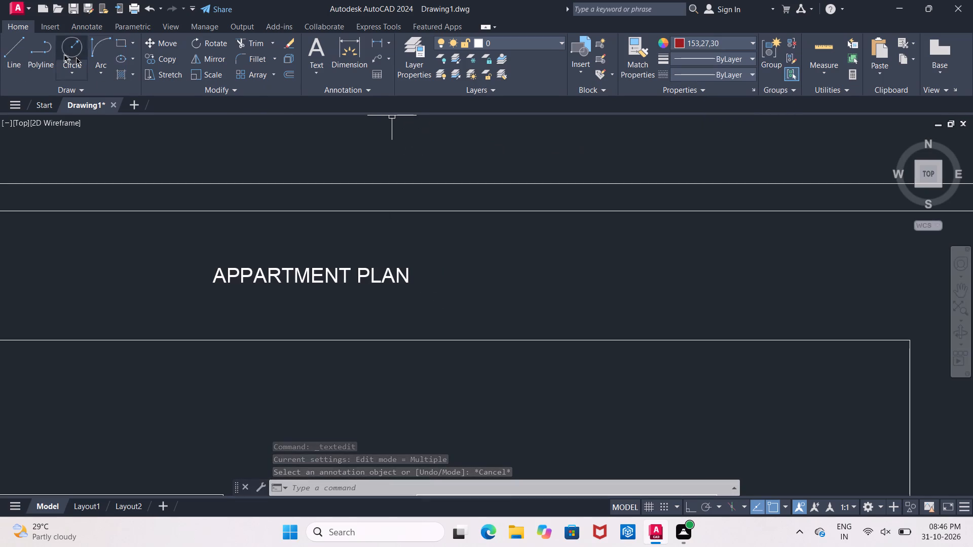
click(9, 45)
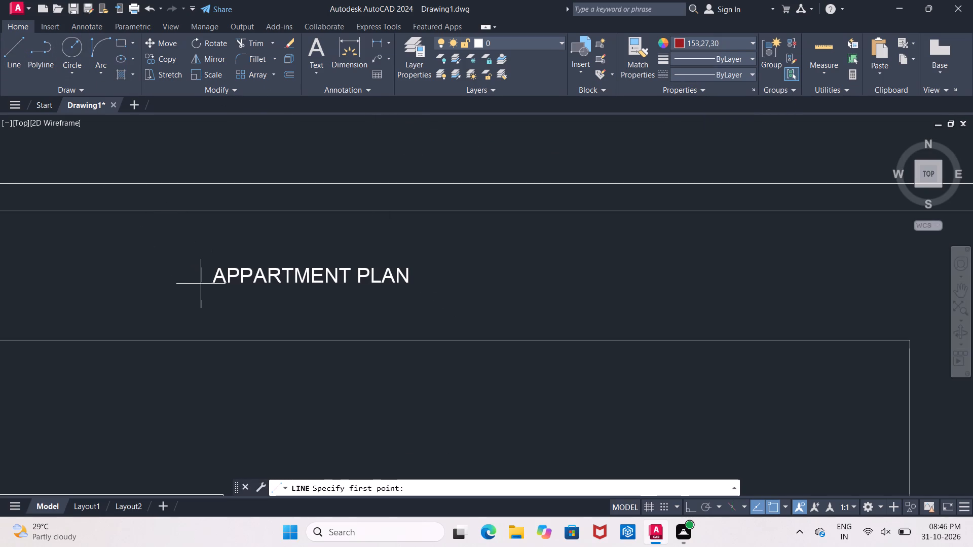
click(204, 285)
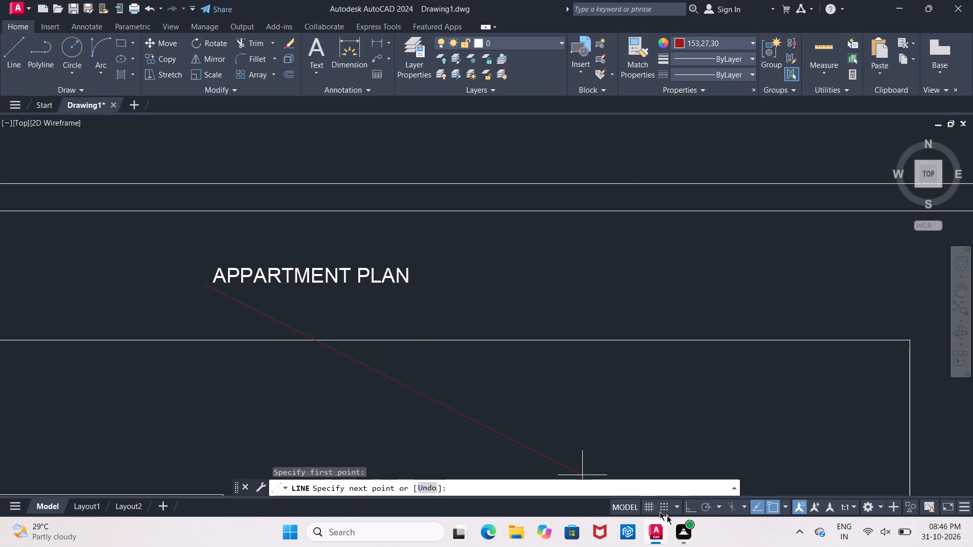
click(690, 511)
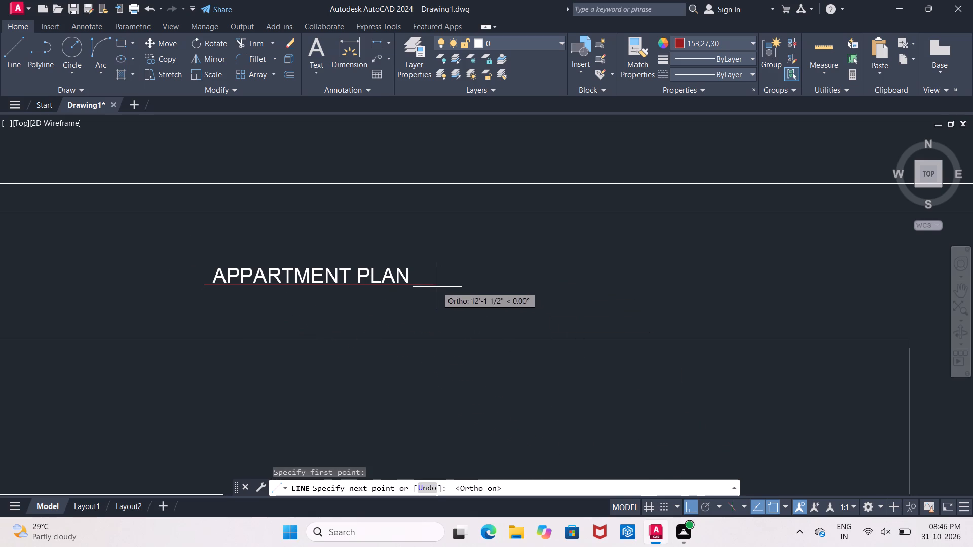
click(417, 284)
key(Escape)
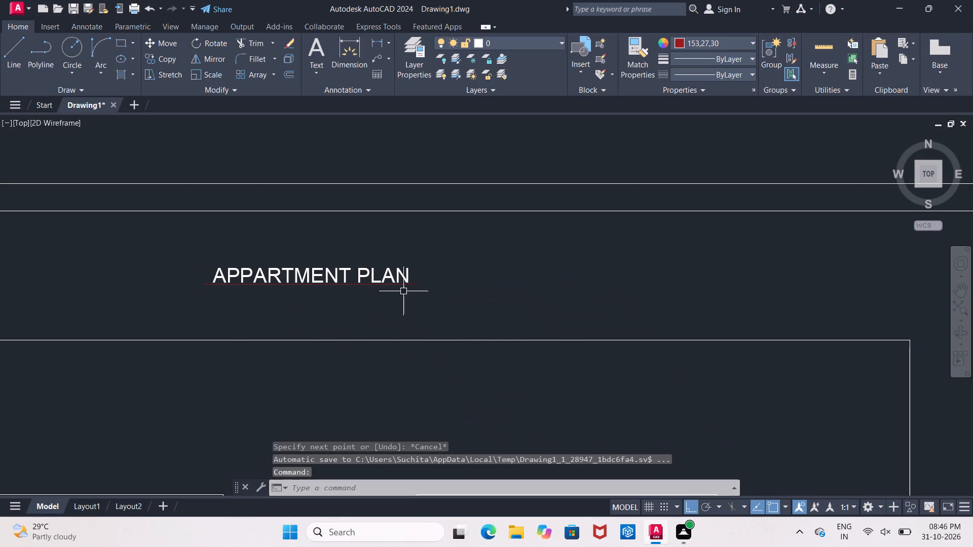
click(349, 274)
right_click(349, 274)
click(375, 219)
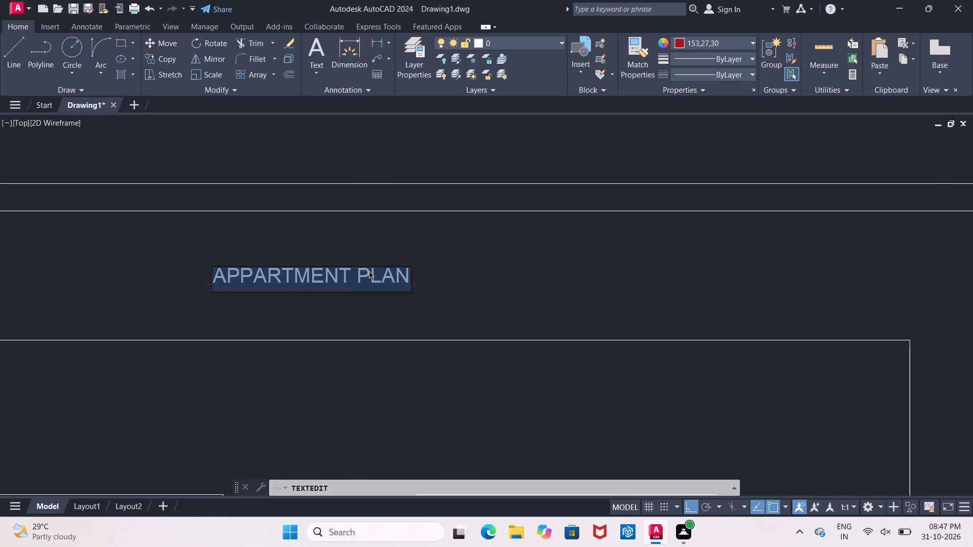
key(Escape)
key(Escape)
Open the APPARTMENT PLAN text's height property for editing.
click(350, 270)
right_click(350, 270)
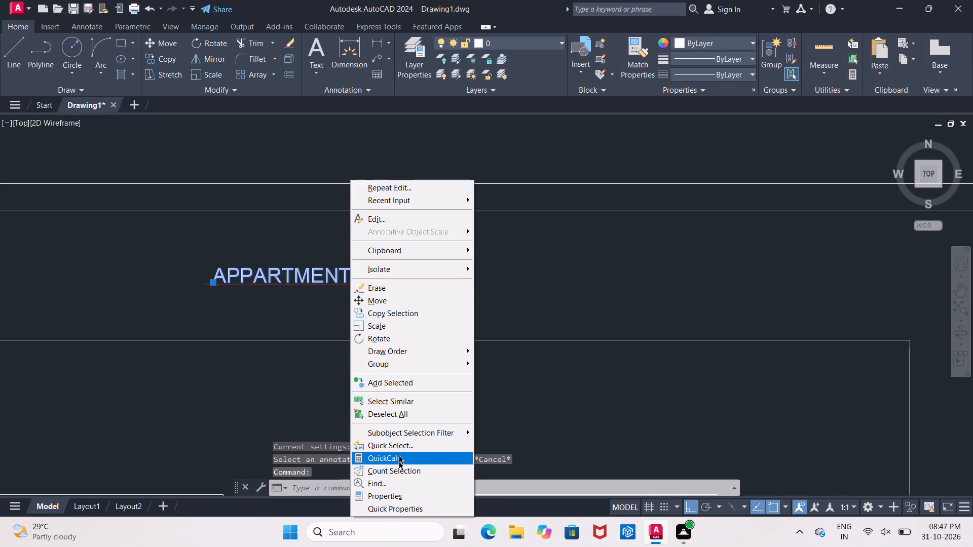
click(399, 493)
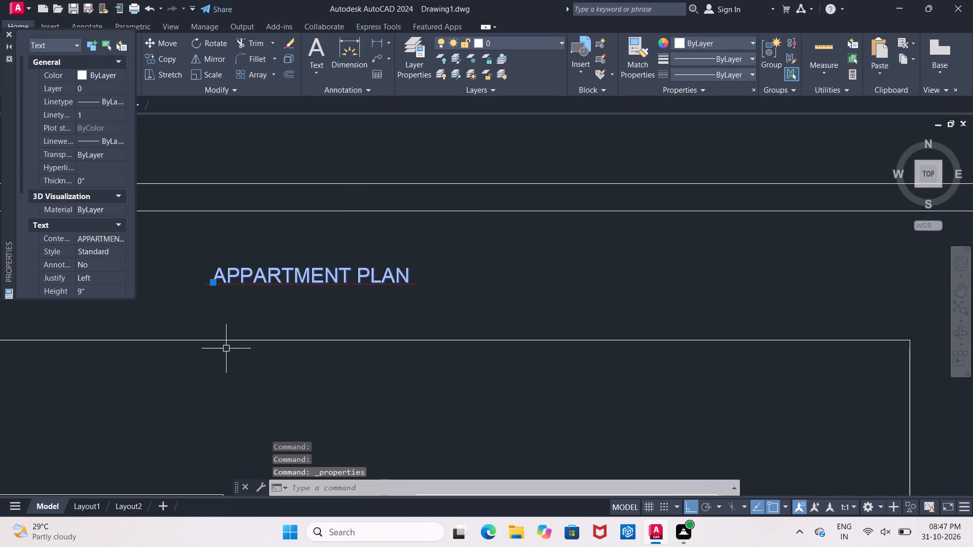
click(90, 289)
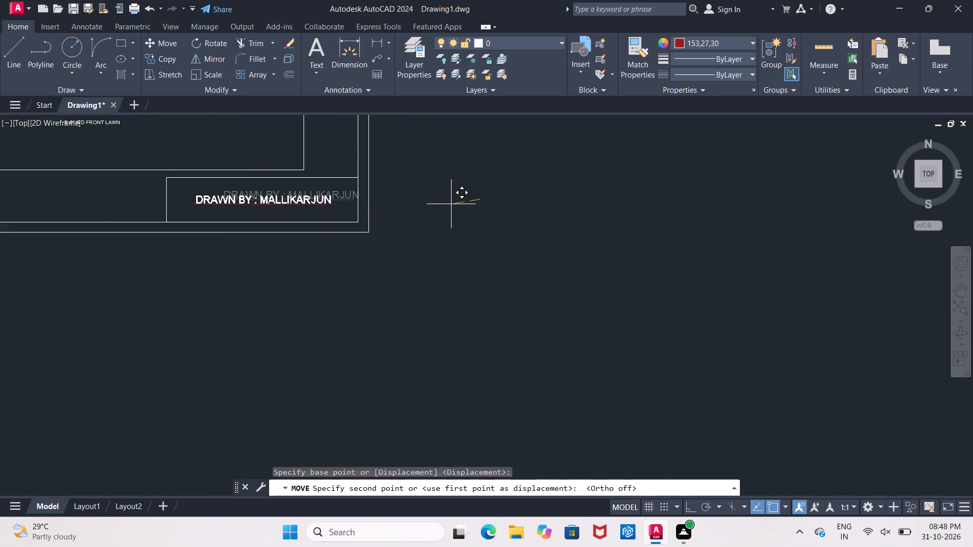
Place the DRAWN BY text being moved in the middle of its box.
click(450, 203)
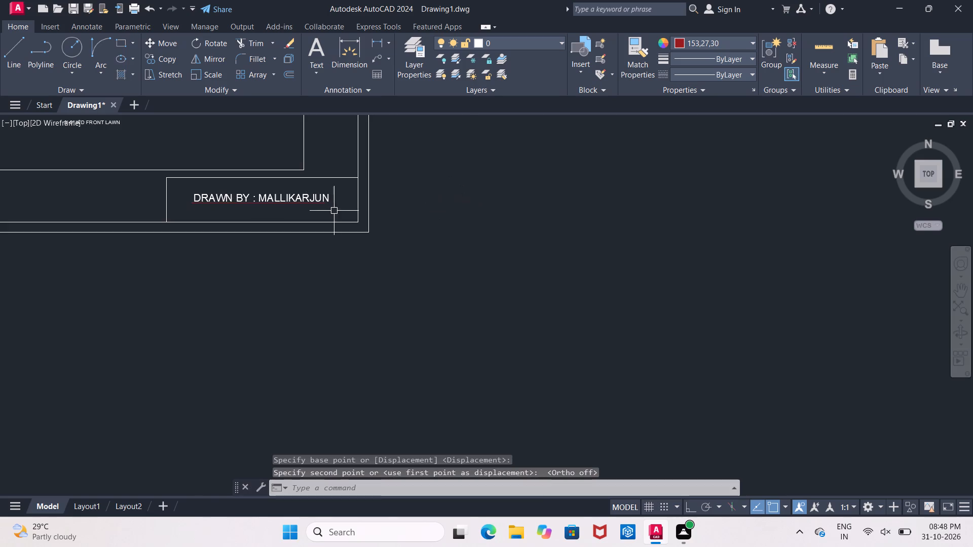
Stretch the end of the DRAWN BY underline horizontally to just past the last letter of the text.
scroll(302, 211, up, 2)
click(309, 191)
scroll(323, 194, up, 2)
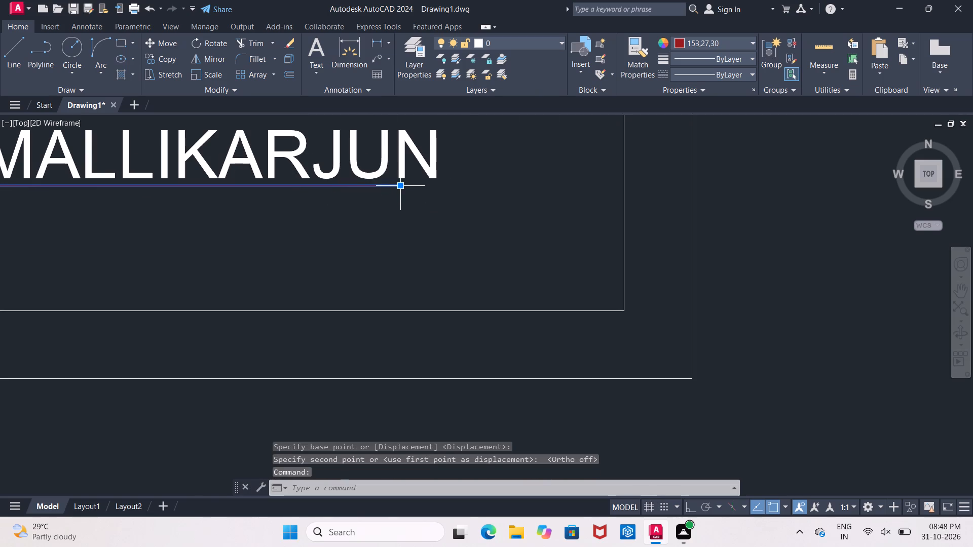
click(402, 187)
click(444, 188)
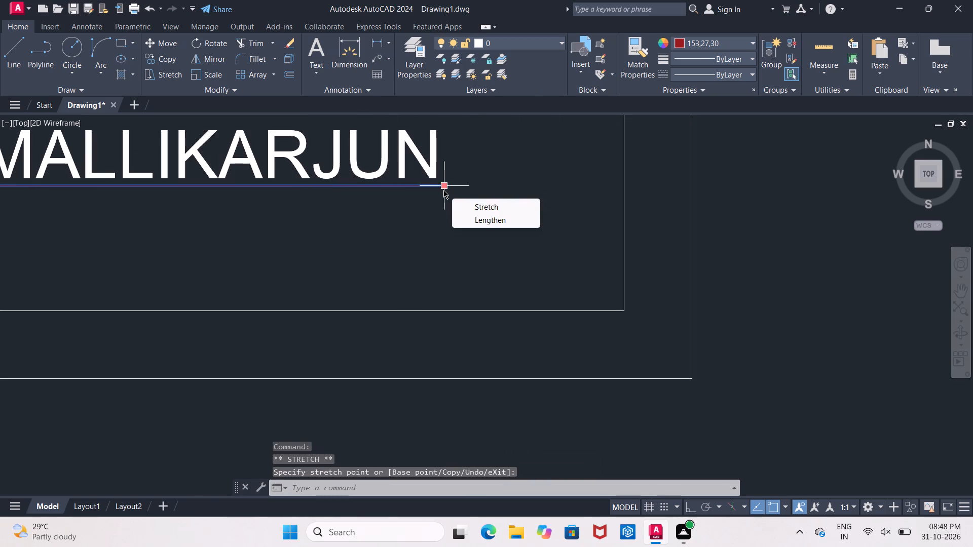
key(Escape)
key(Escape)
Review the whole sheet, checking the floor plan, the double border and both titles.
scroll(456, 204, down, 4)
middle_drag(434, 172, 437, 228)
scroll(434, 193, down, 1)
middle_drag(395, 206, 399, 223)
scroll(399, 223, down, 2)
middle_drag(400, 214, 390, 301)
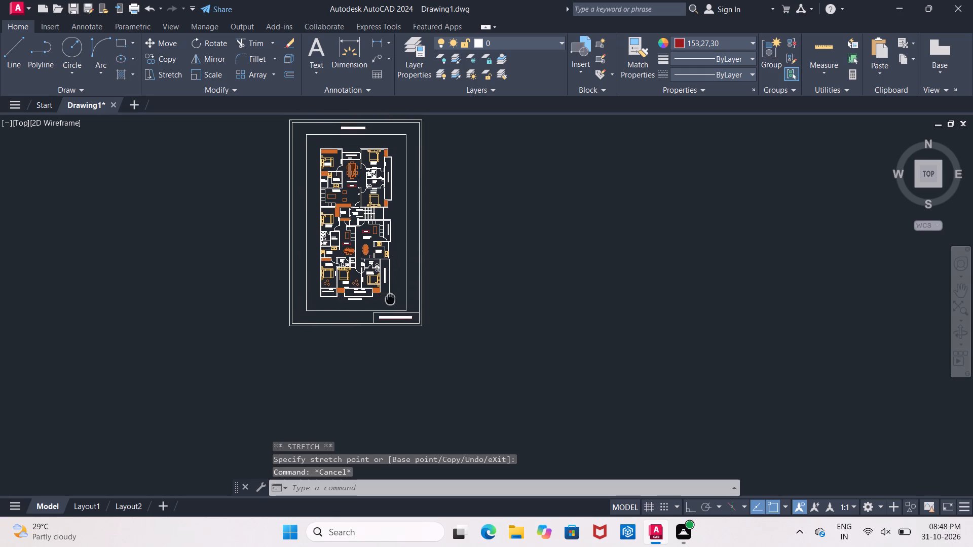
middle_drag(390, 301, 386, 306)
scroll(307, 152, up, 1)
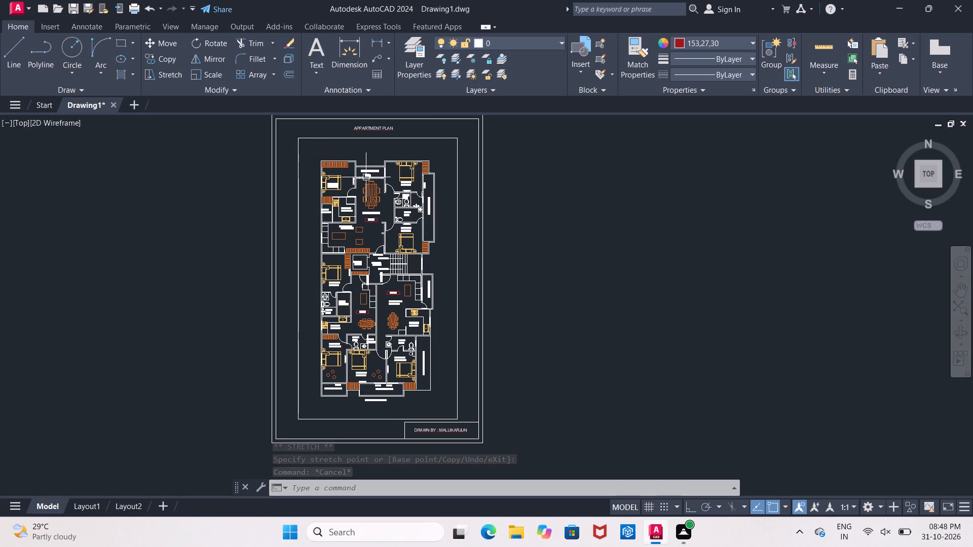
middle_drag(417, 307, 347, 198)
scroll(352, 230, down, 1)
scroll(349, 257, up, 1)
middle_drag(349, 258, 354, 313)
scroll(353, 309, down, 1)
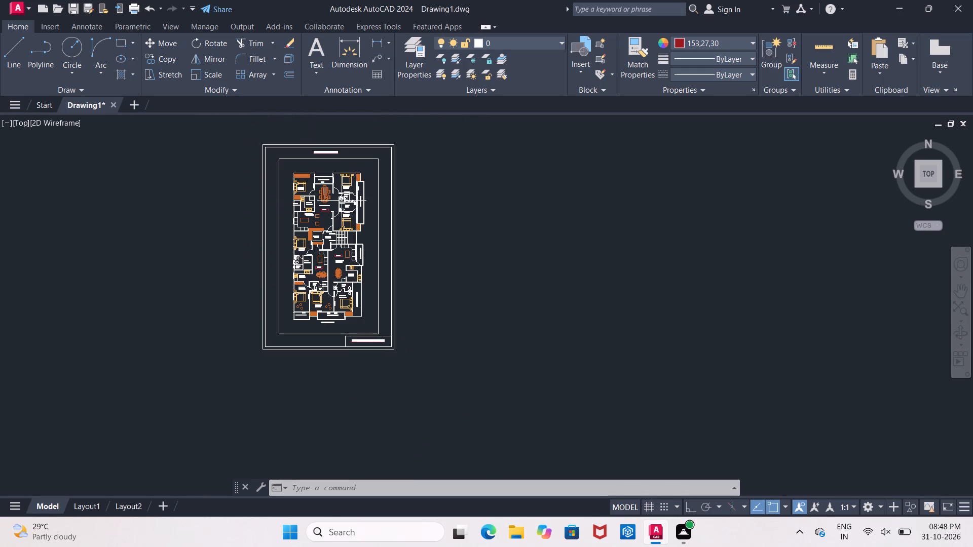
Save a copy of the drawing in DWG format under the name Drawing1 APPART MENT LOG ON.
click(15, 8)
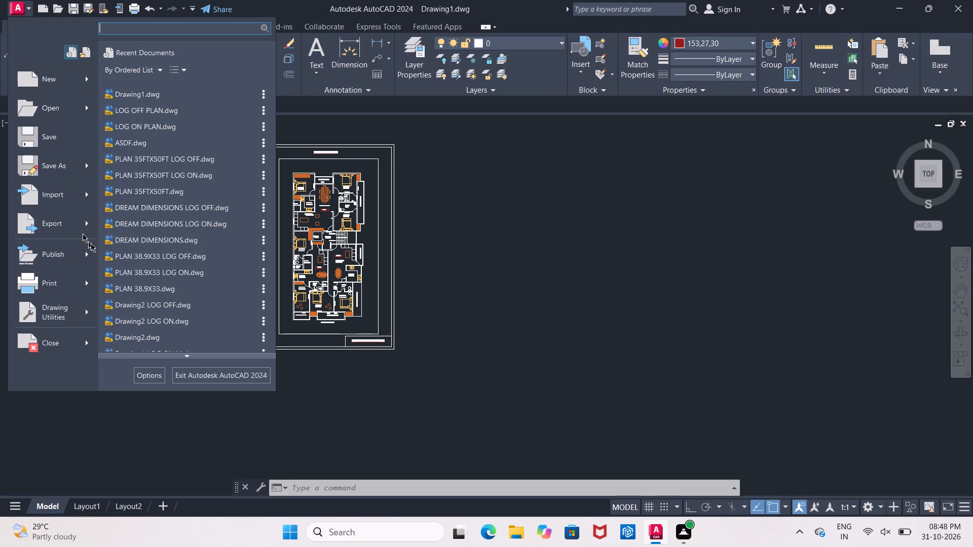
click(85, 172)
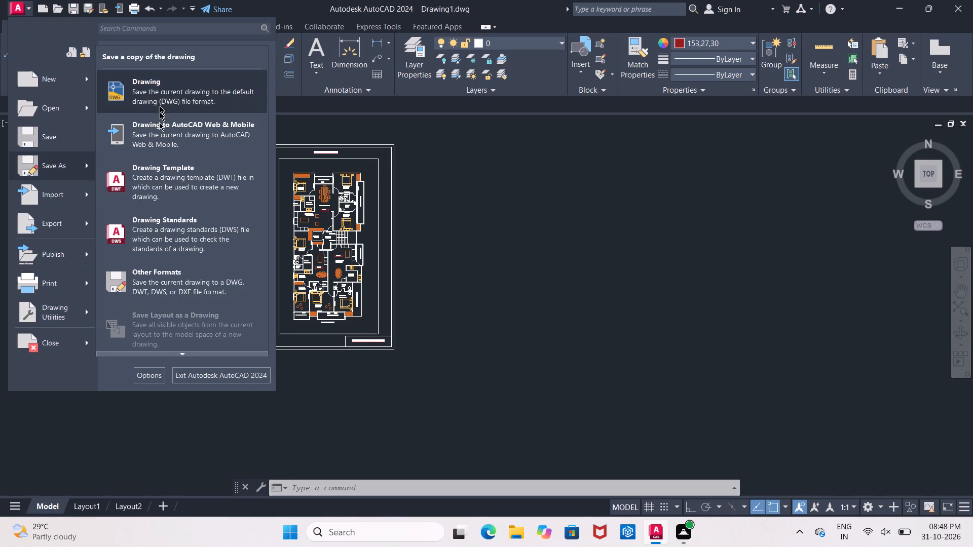
click(160, 102)
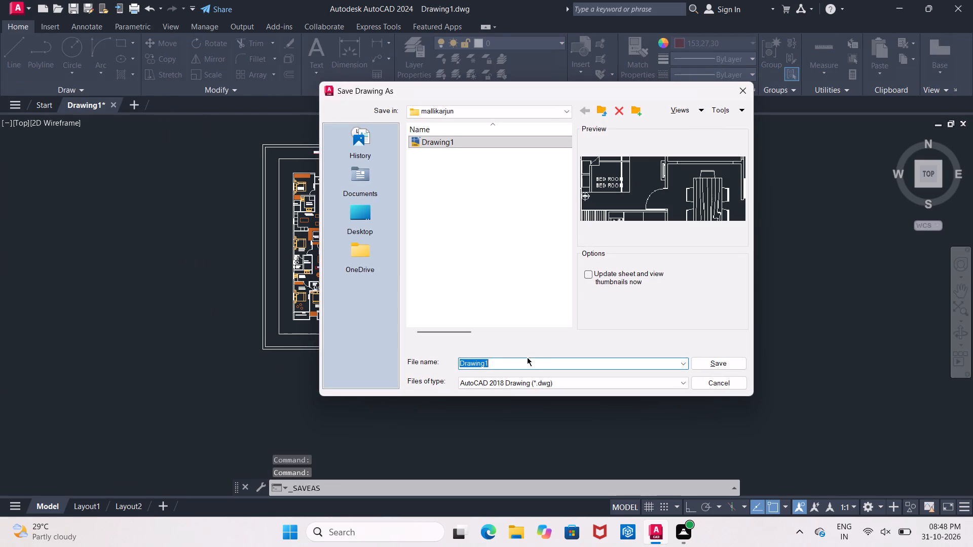
click(527, 359)
key(space)
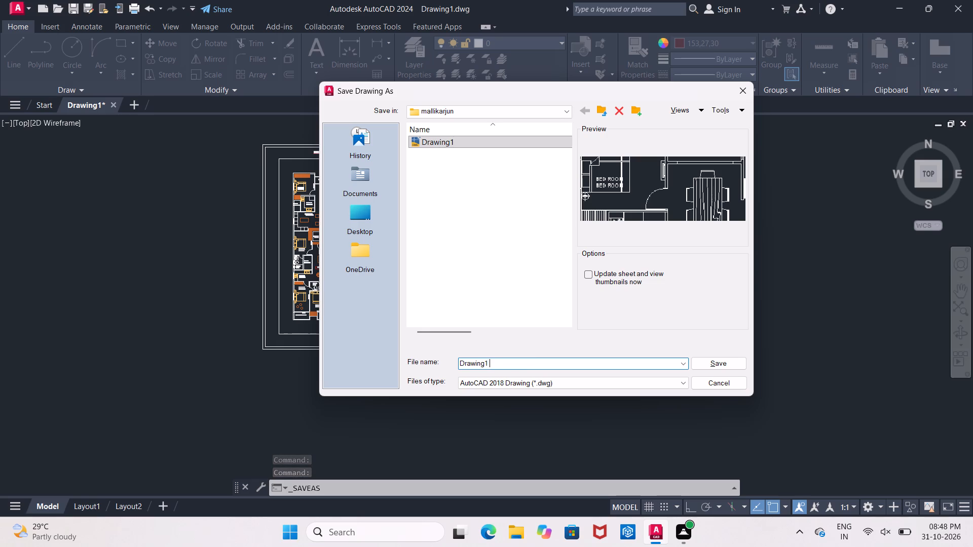
text(APPA)
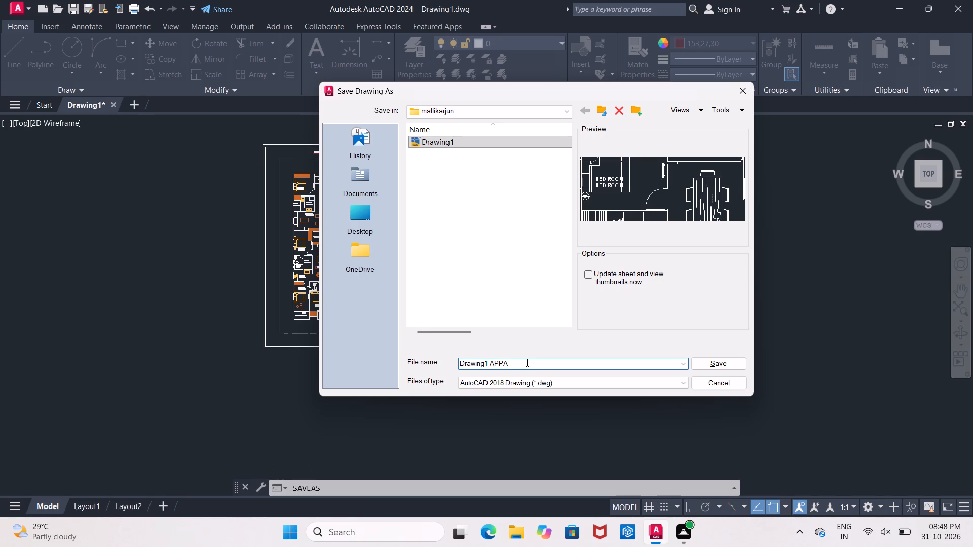
text(RT MENT)
click(620, 363)
key(space)
text(LOG)
key(space)
text(I)
key(BackSpace)
text(ON)
click(725, 362)
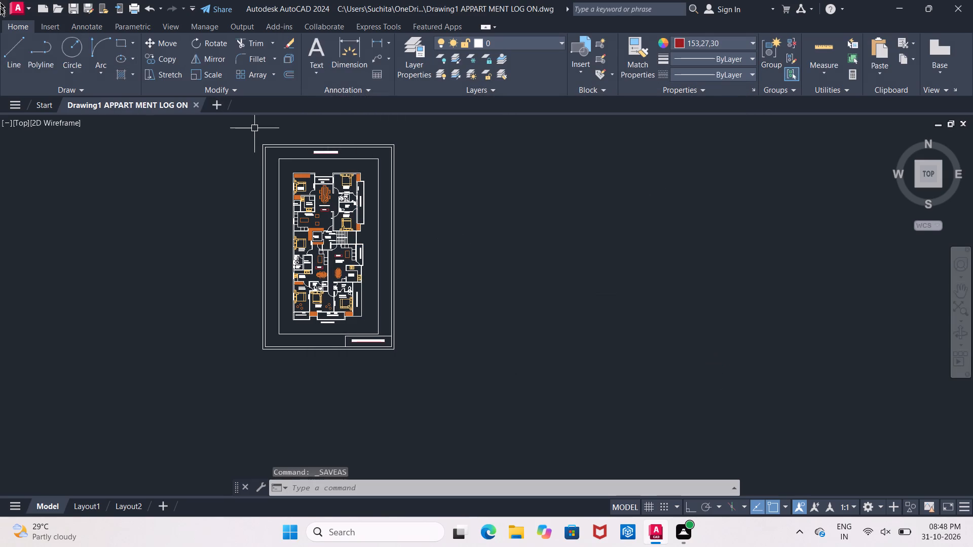
Check the log file setting in the Open and Save options.
text(OPT)
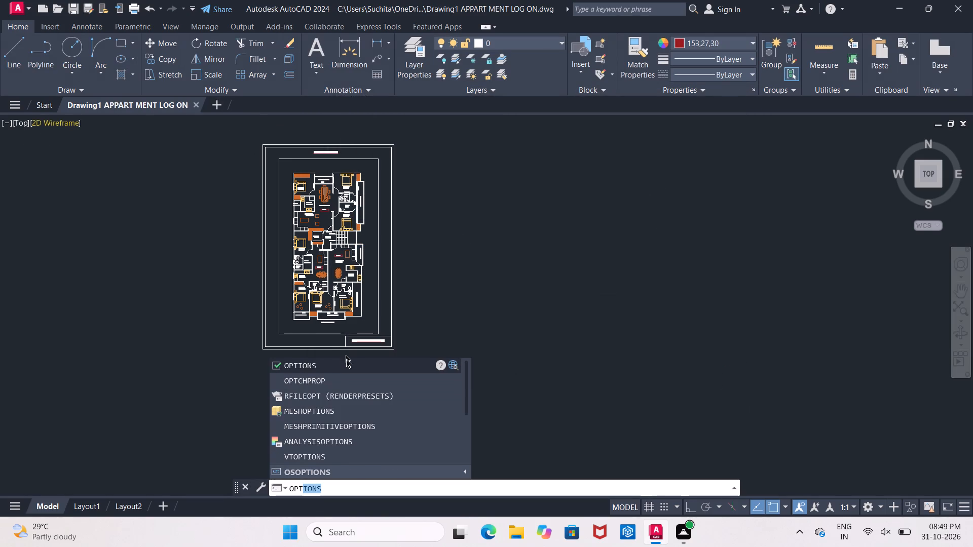
click(346, 362)
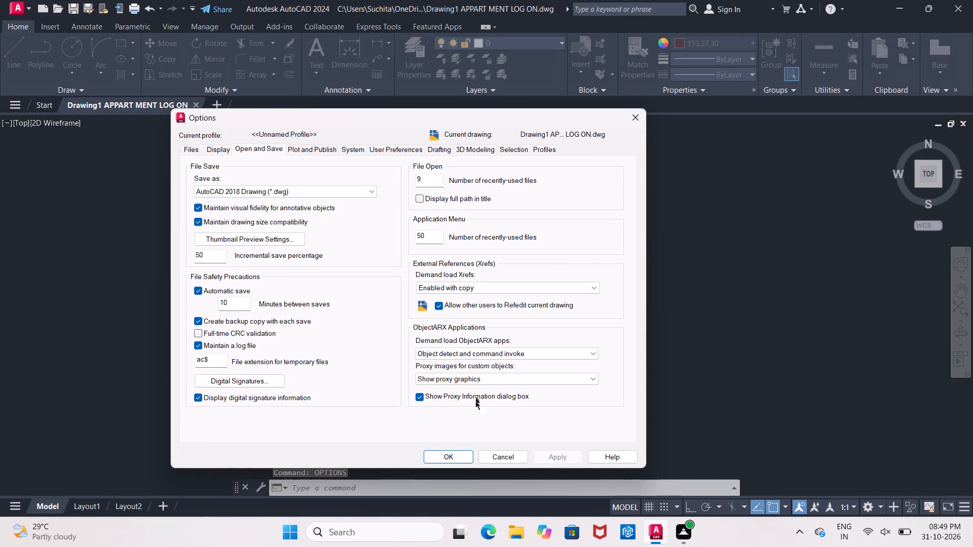
click(456, 453)
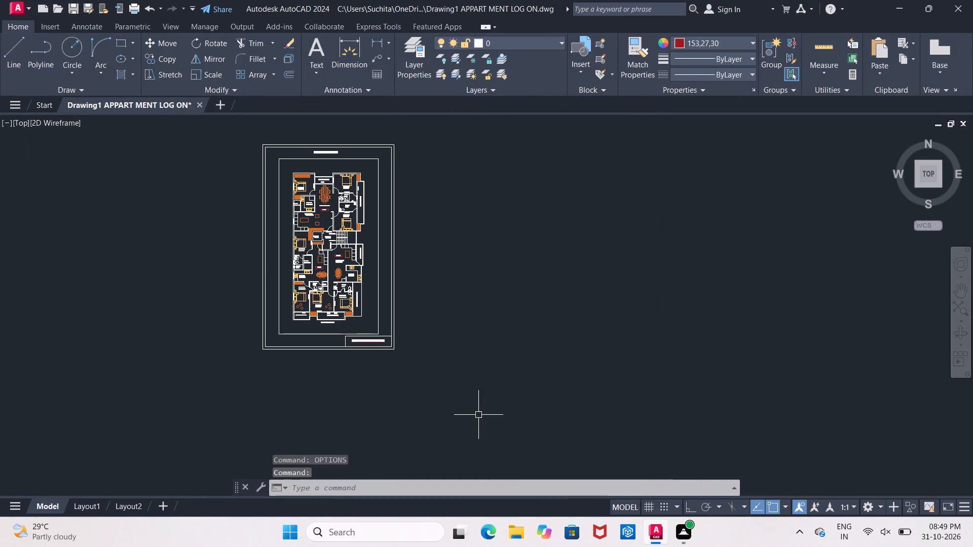
Turn off log file recording with the LOGFILEOFF command.
text(LOG)
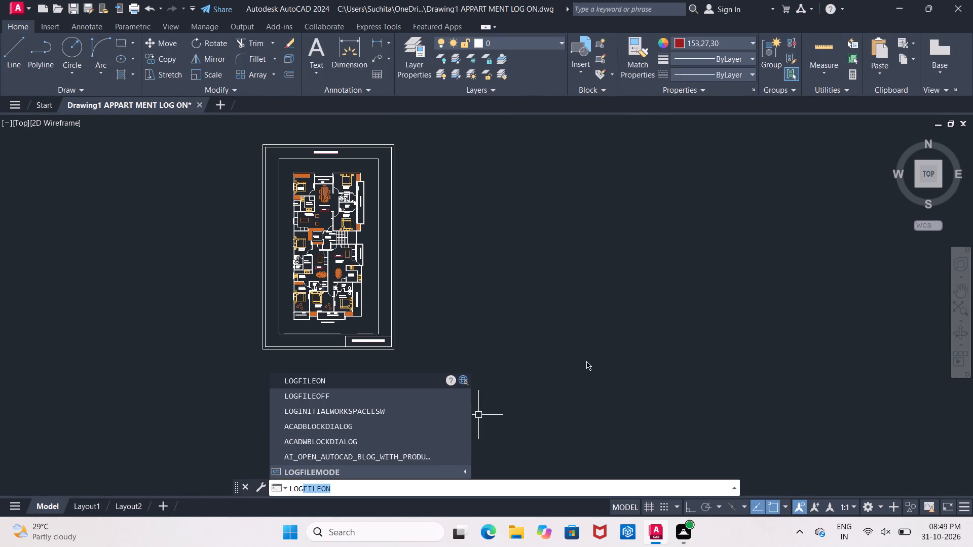
click(315, 396)
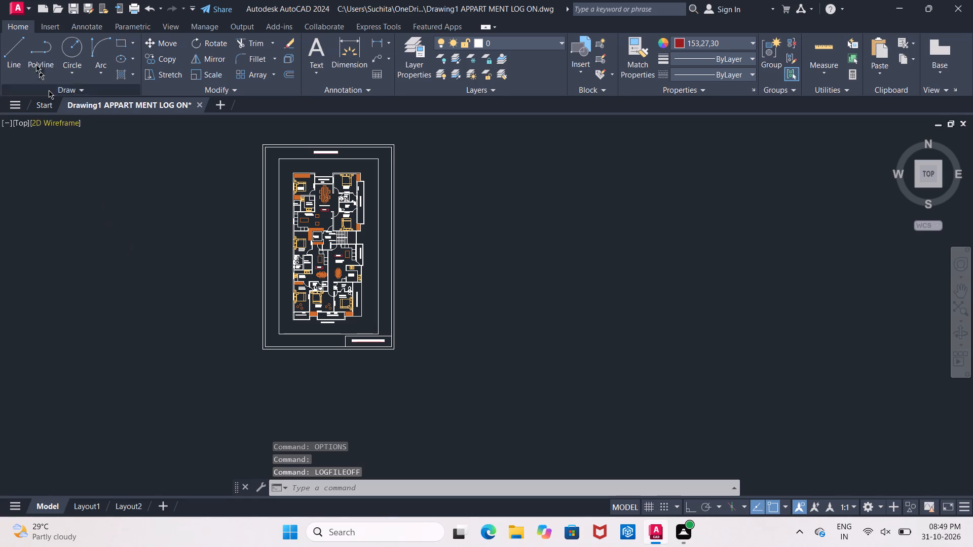
Save another DWG copy of the drawing under the name Drawing1 APPART MENT LOG OFF.
click(17, 7)
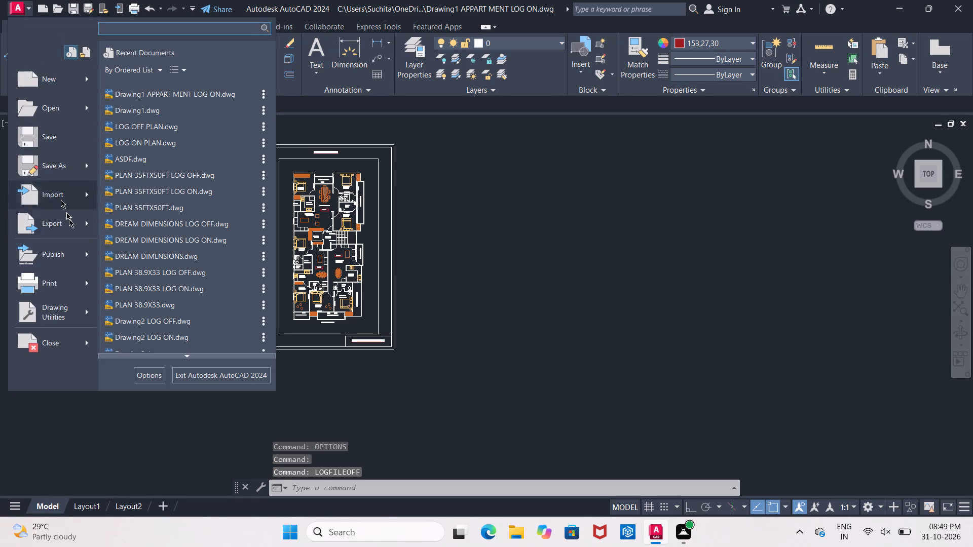
click(88, 171)
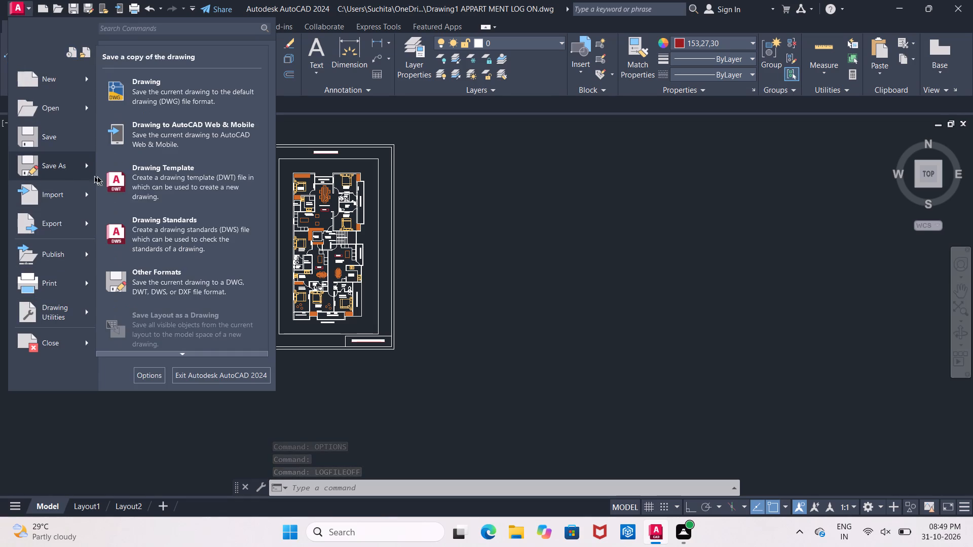
click(218, 111)
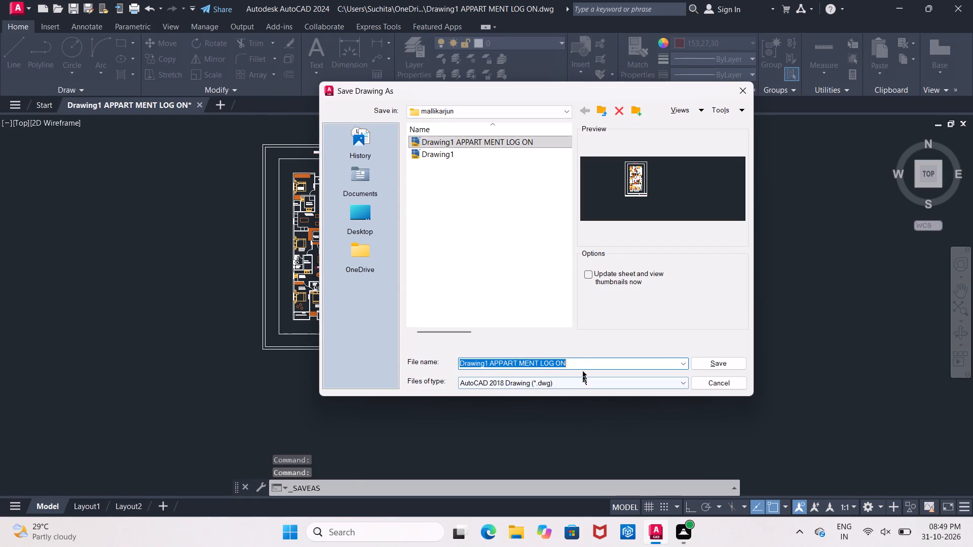
click(582, 365)
key(BackSpace)
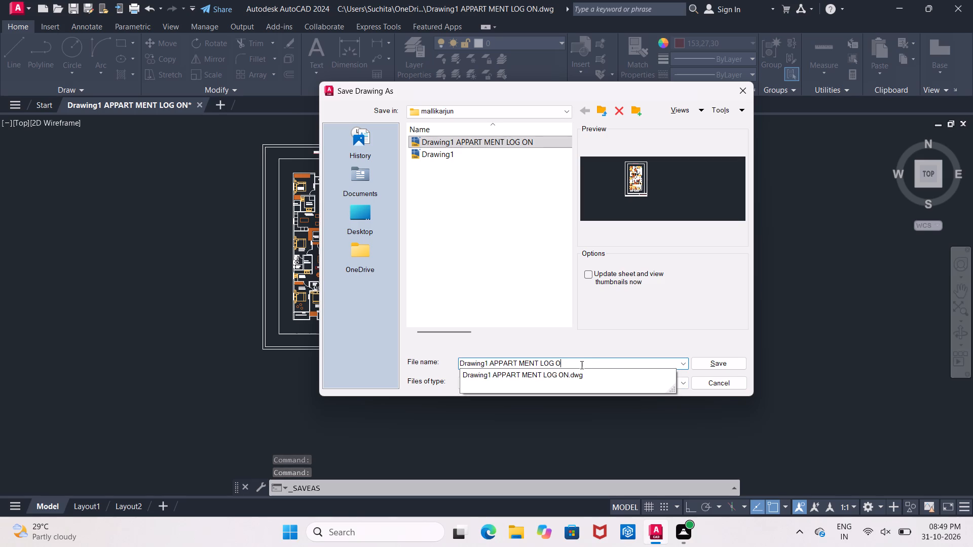
text(FF)
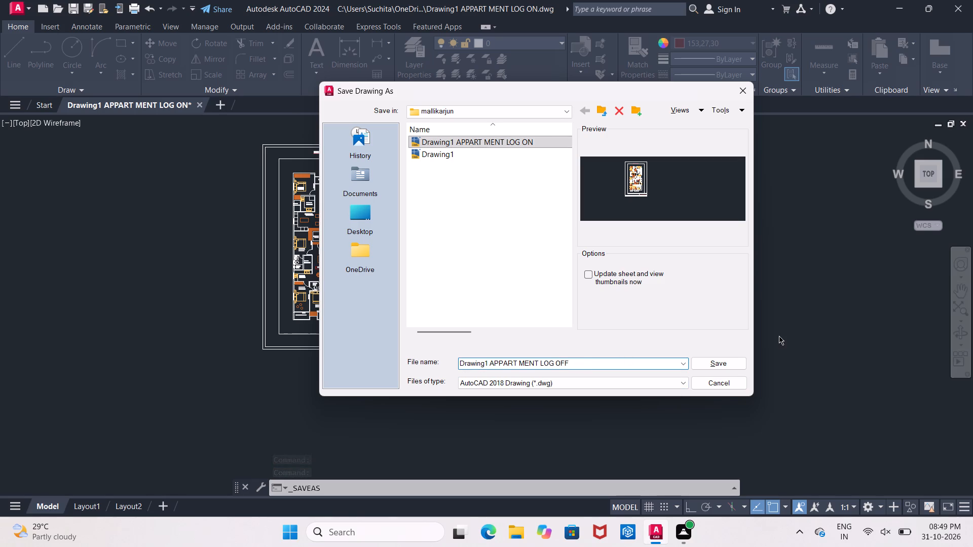
click(735, 362)
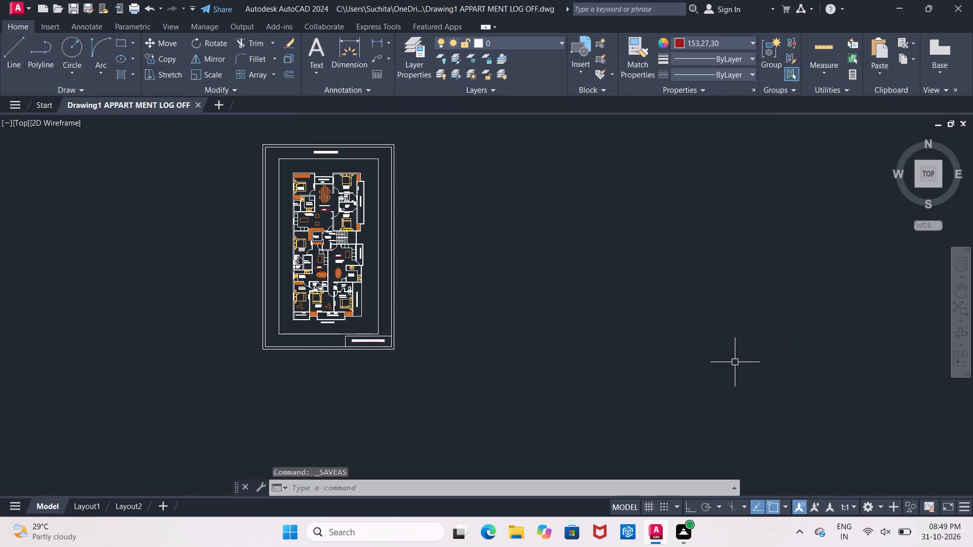
Set up a plot of the model with the DWG To PDF.pc3 plotter and centre it on the paper.
key(ctrl+p)
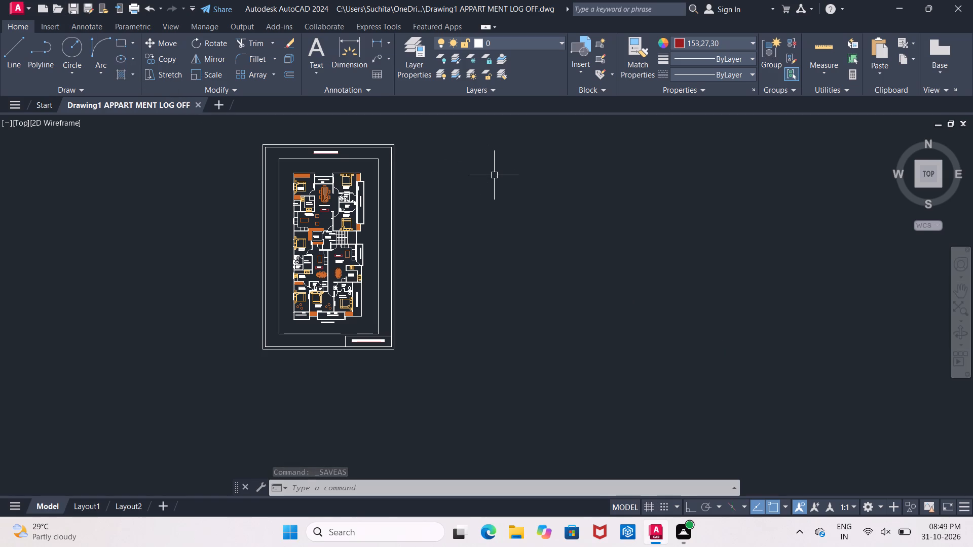
click(443, 169)
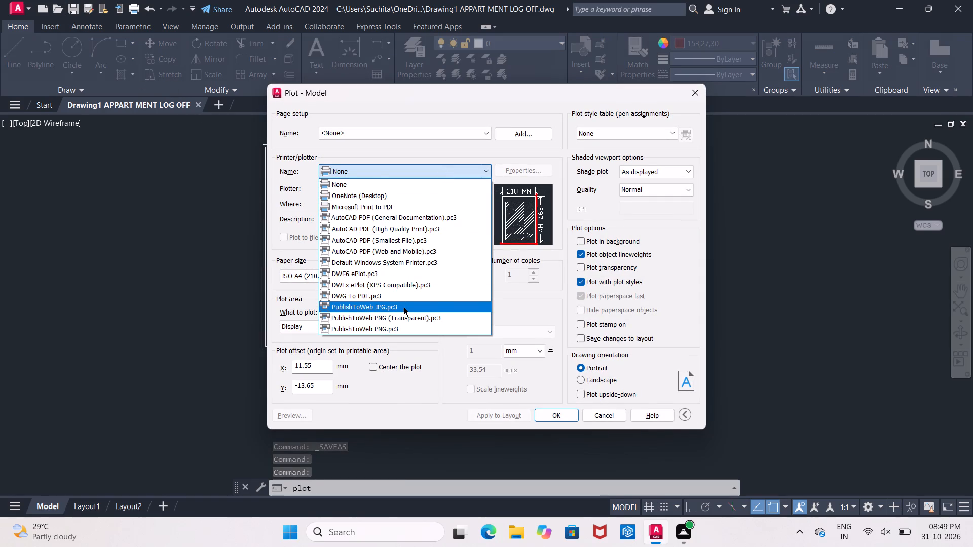
click(401, 295)
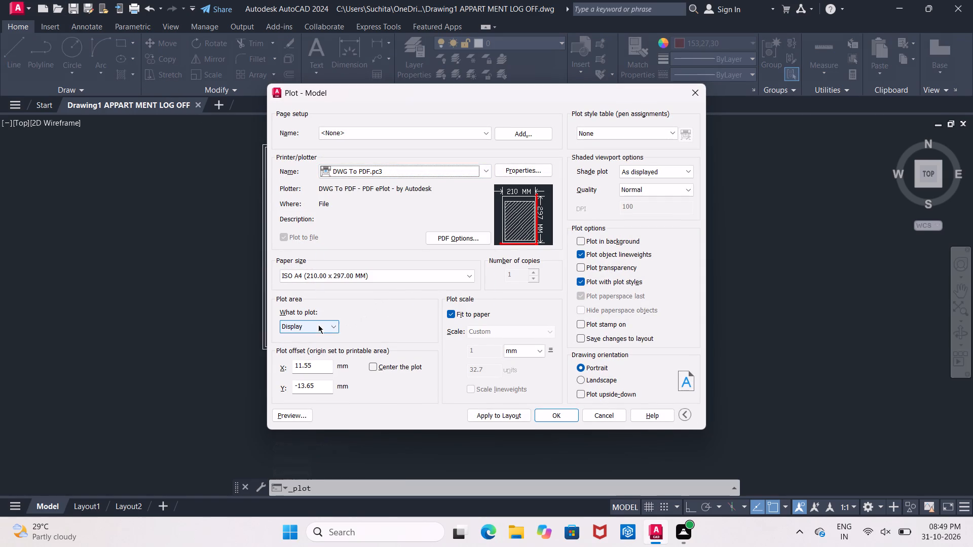
click(374, 366)
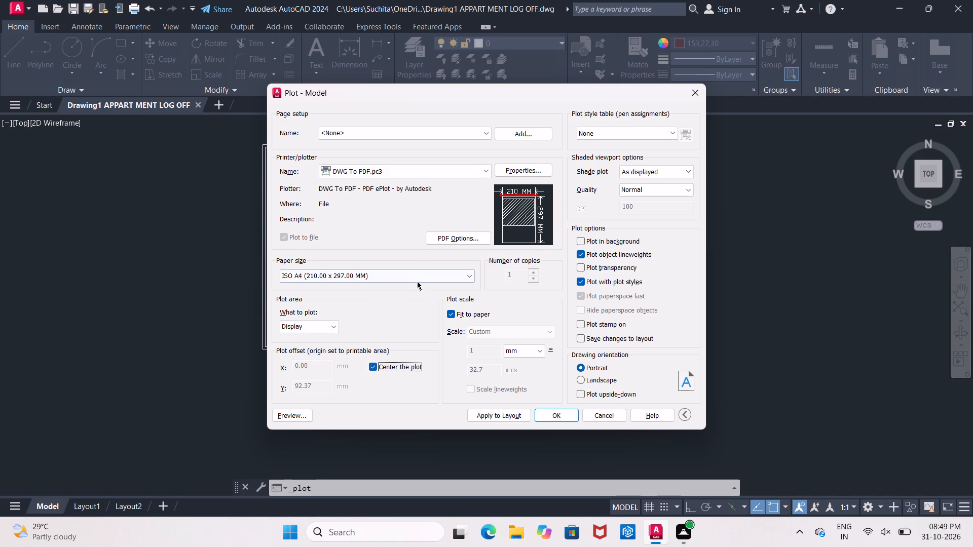
Define the plot area as a window spanning opposite corners of the sheet's outer border.
click(320, 324)
click(317, 361)
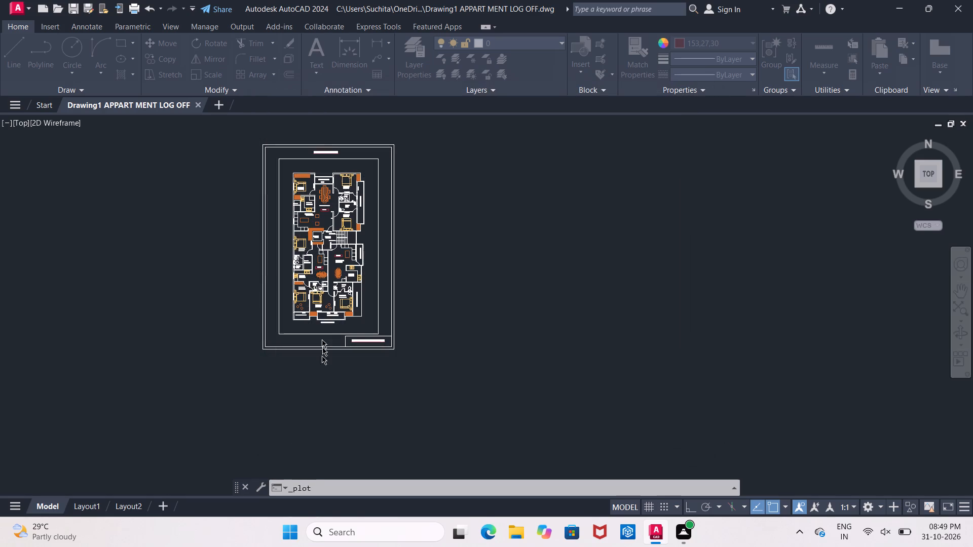
scroll(265, 149, up, 3)
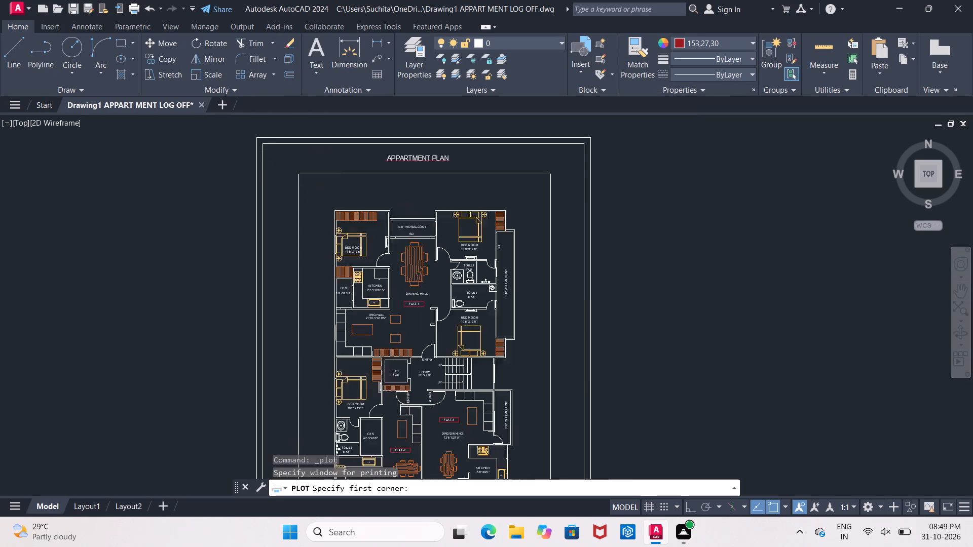
click(250, 132)
scroll(265, 154, down, 3)
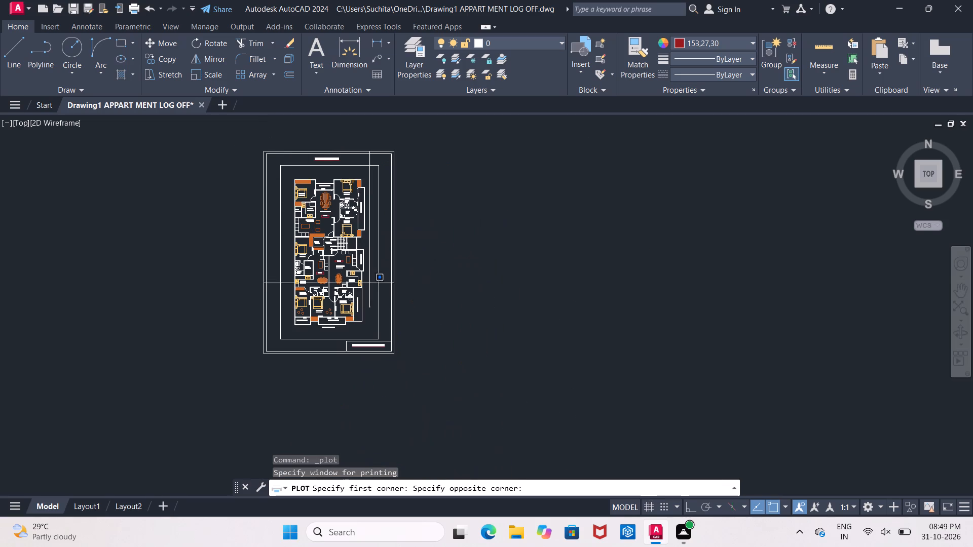
scroll(405, 345, up, 2)
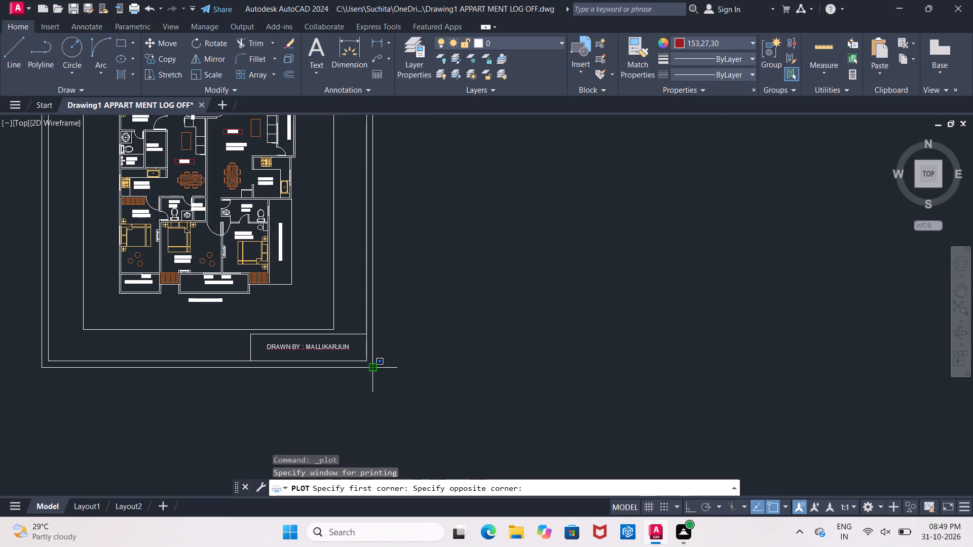
click(369, 370)
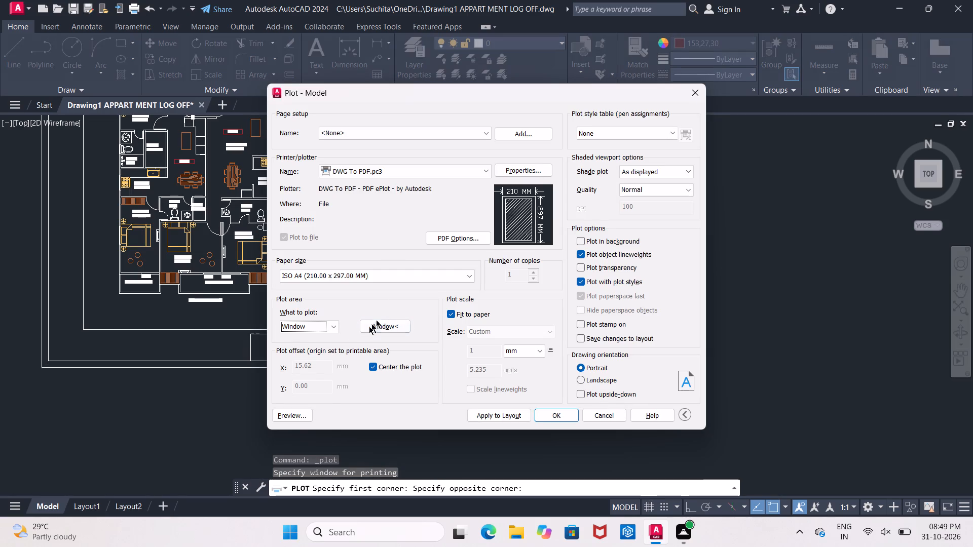
Preview the plot, examine the sheet border, linework and room labels up close, and leave the plot setup without plotting.
click(303, 413)
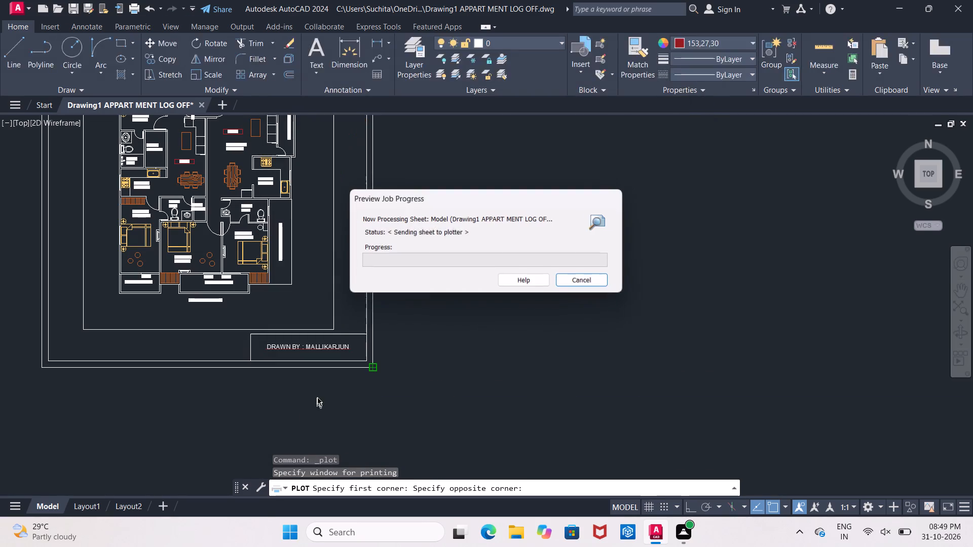
scroll(498, 198, up, 1)
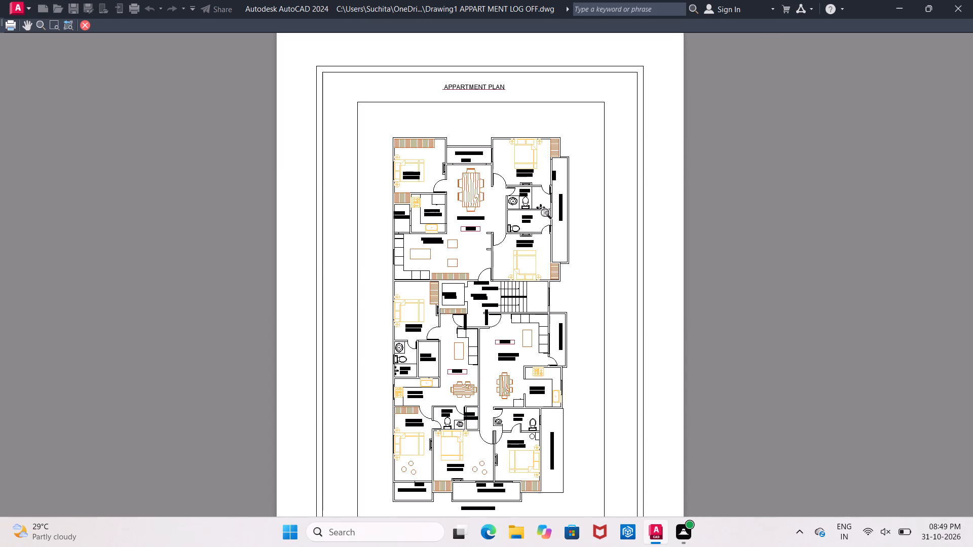
scroll(552, 215, up, 1)
middle_drag(577, 214, 456, 134)
scroll(456, 134, down, 1)
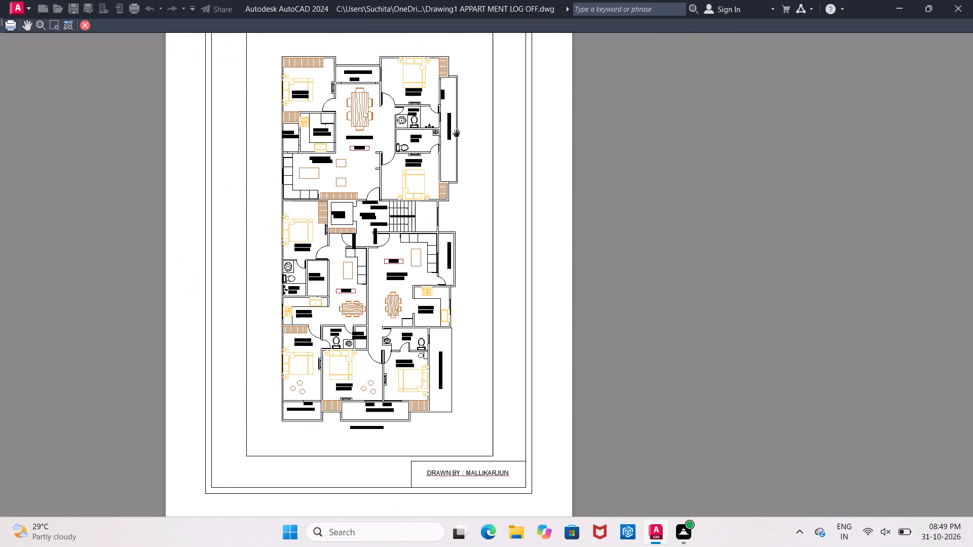
scroll(460, 138, up, 1)
middle_drag(460, 141, 396, 190)
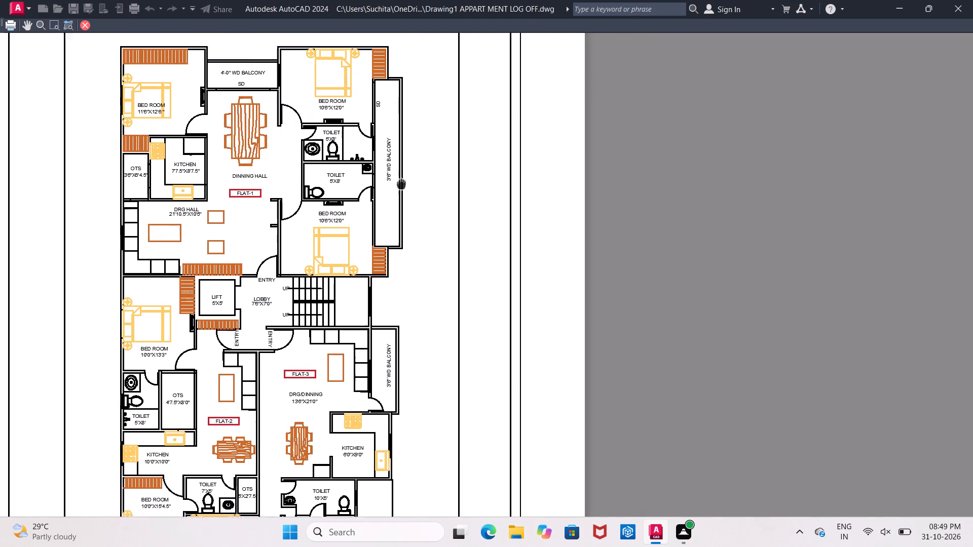
middle_drag(396, 190, 395, 267)
scroll(245, 165, up, 1)
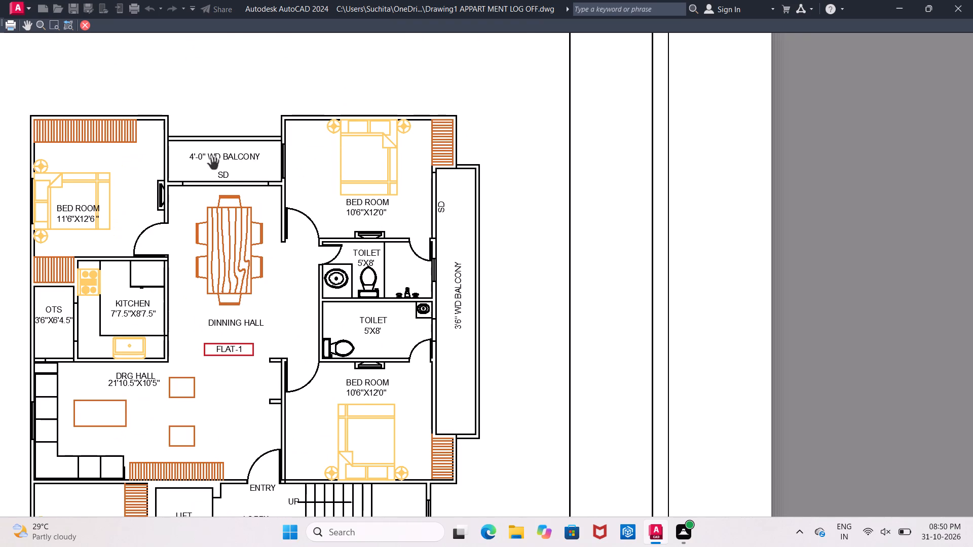
middle_drag(212, 165, 254, 113)
scroll(254, 113, down, 1)
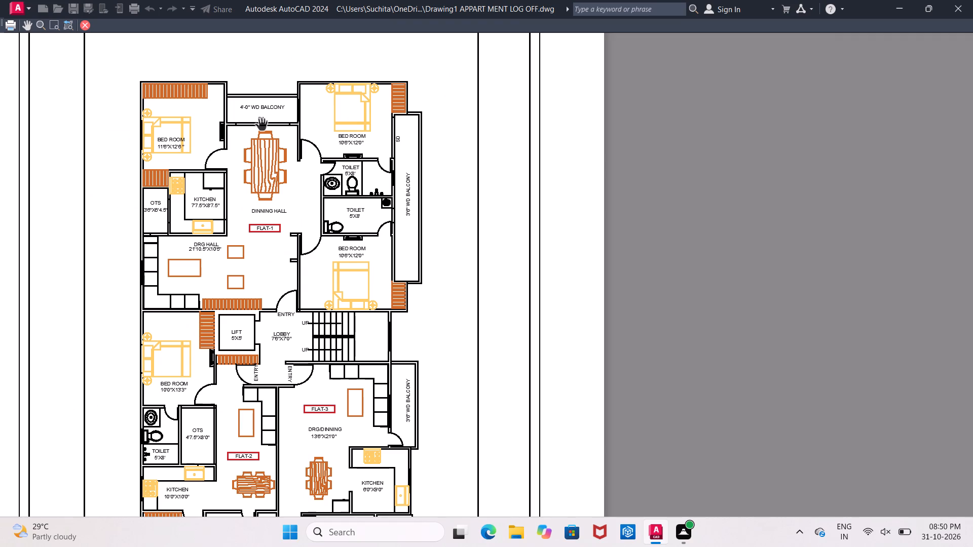
scroll(261, 125, down, 1)
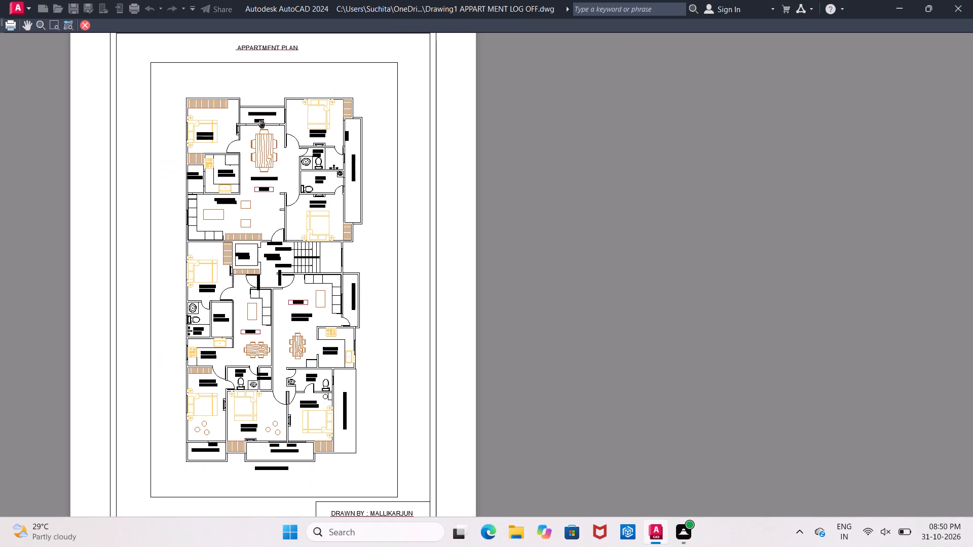
scroll(276, 159, down, 1)
scroll(261, 149, up, 1)
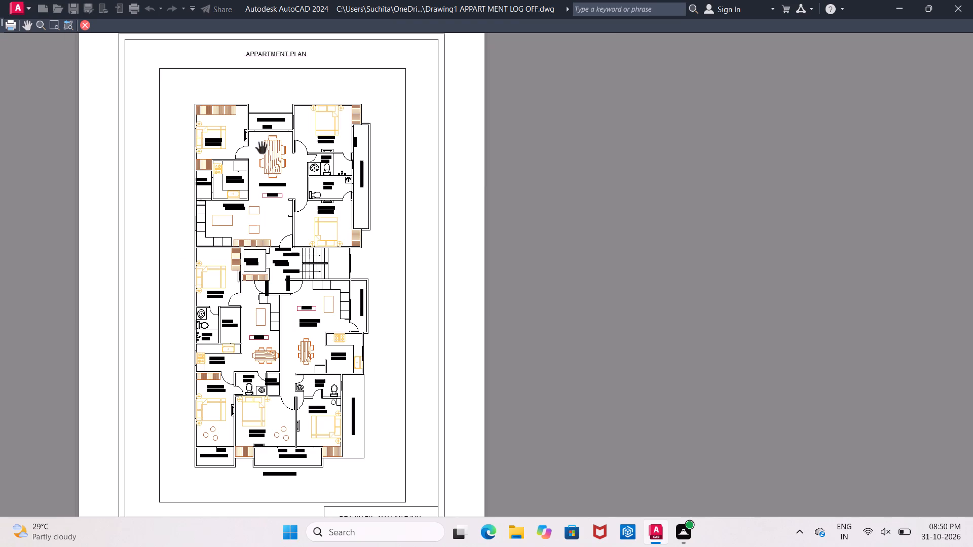
scroll(260, 147, up, 1)
scroll(260, 147, down, 1)
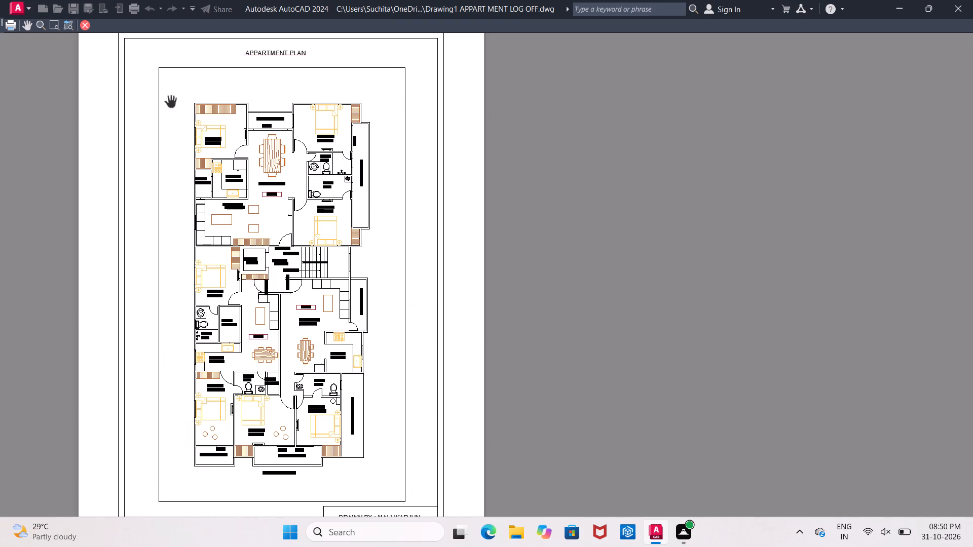
click(87, 28)
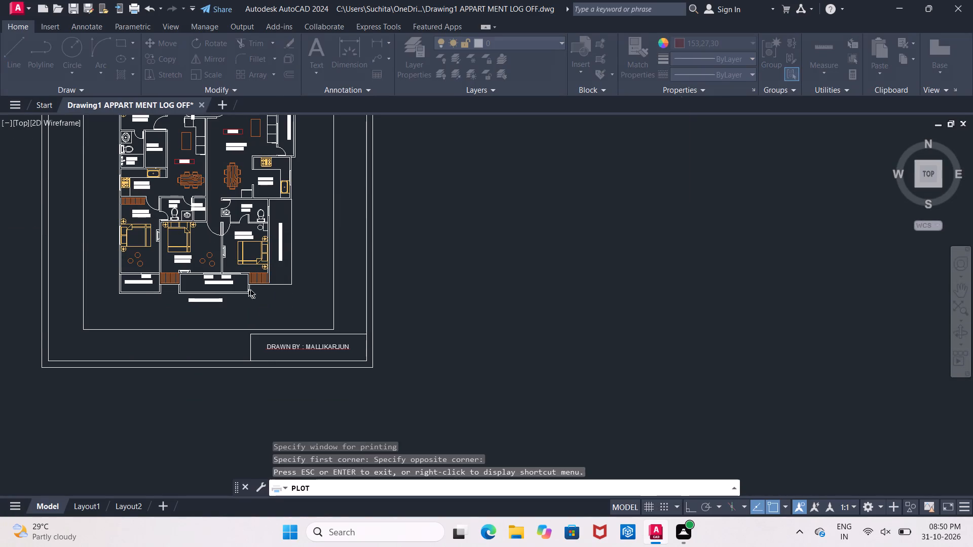
click(692, 99)
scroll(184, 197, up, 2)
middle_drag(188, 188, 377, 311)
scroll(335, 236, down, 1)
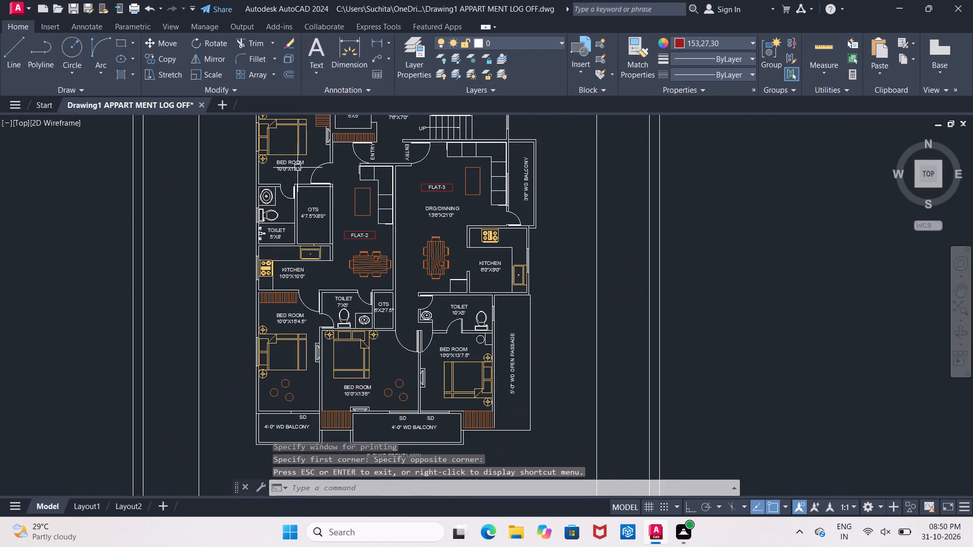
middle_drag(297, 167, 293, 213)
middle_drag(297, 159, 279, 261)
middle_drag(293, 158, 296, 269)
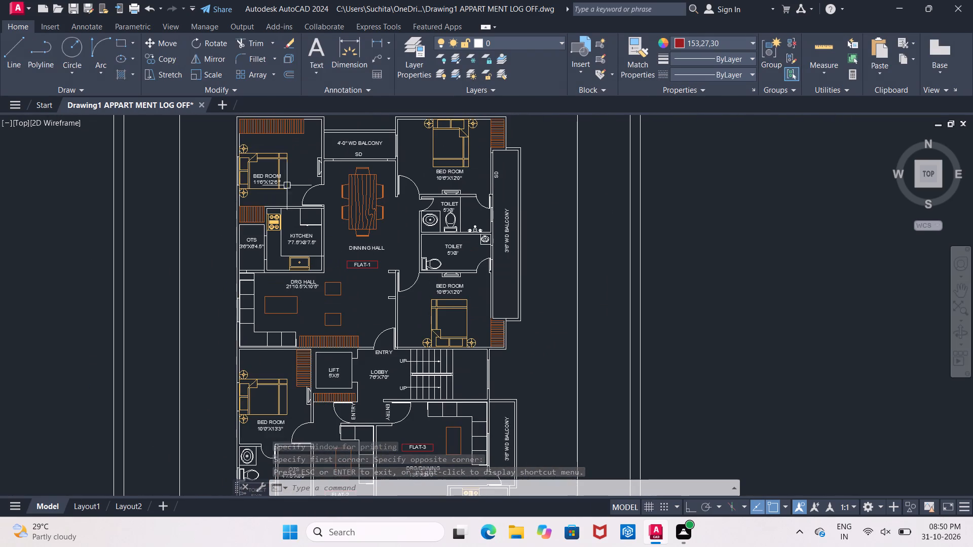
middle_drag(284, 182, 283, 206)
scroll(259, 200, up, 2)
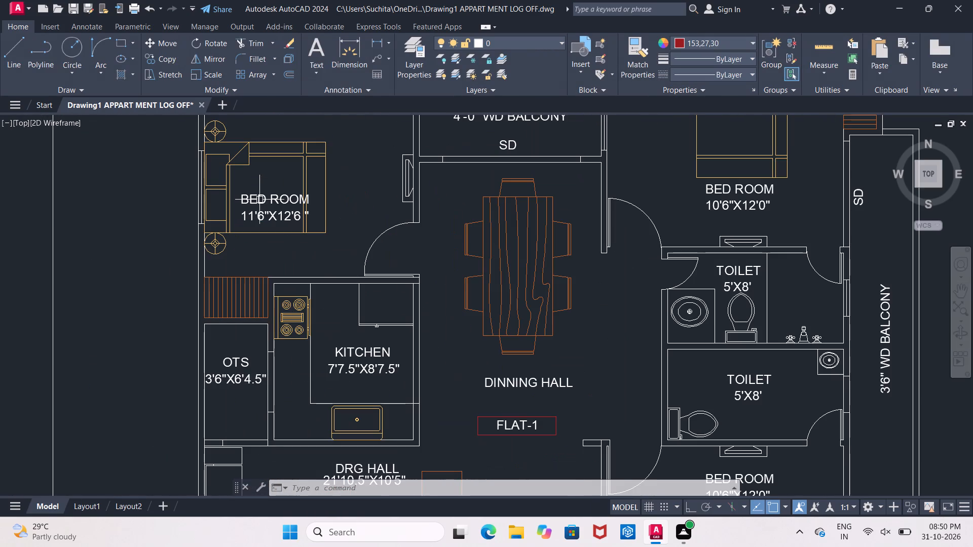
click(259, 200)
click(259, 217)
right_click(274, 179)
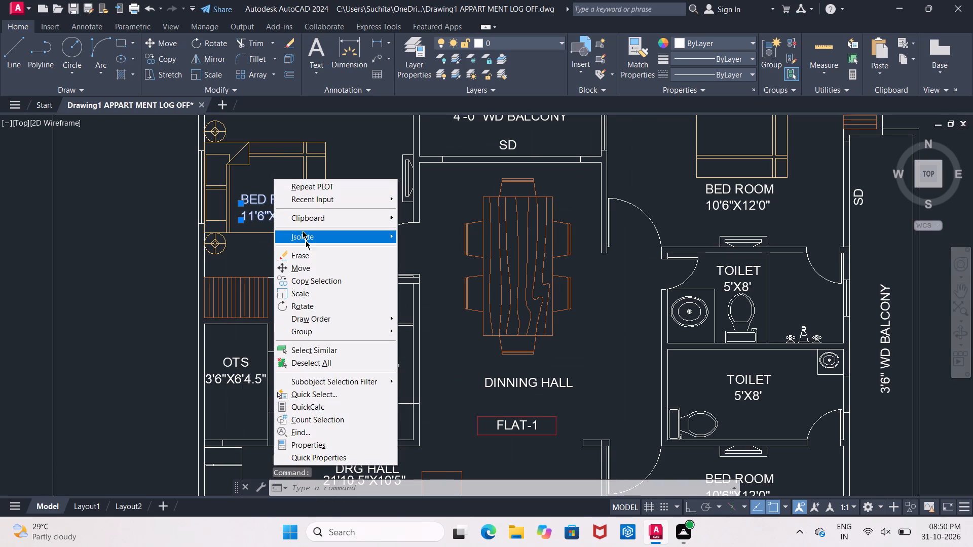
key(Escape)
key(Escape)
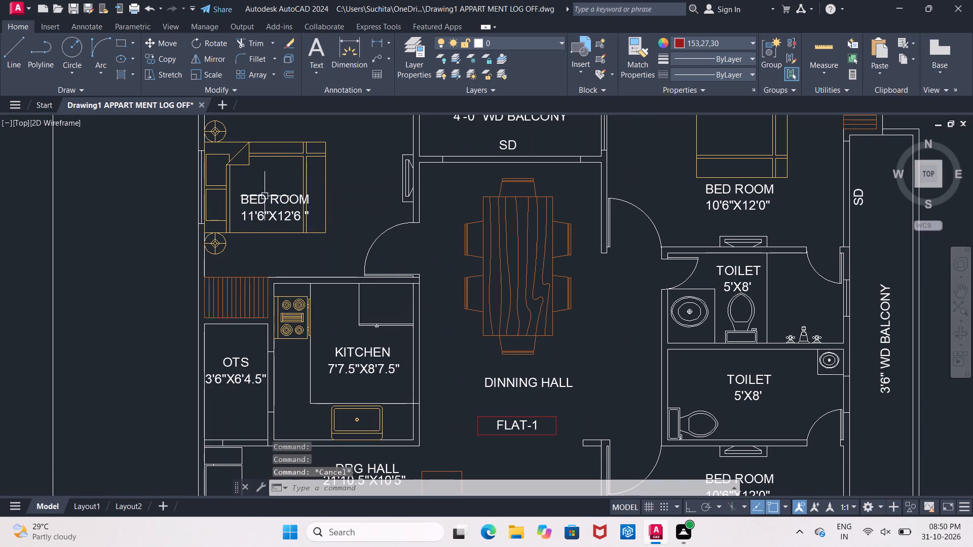
Set the text height of the BED ROOM label above the 11'6"X12'6" size text in FLAT-1 to 9".
click(263, 198)
right_click(275, 164)
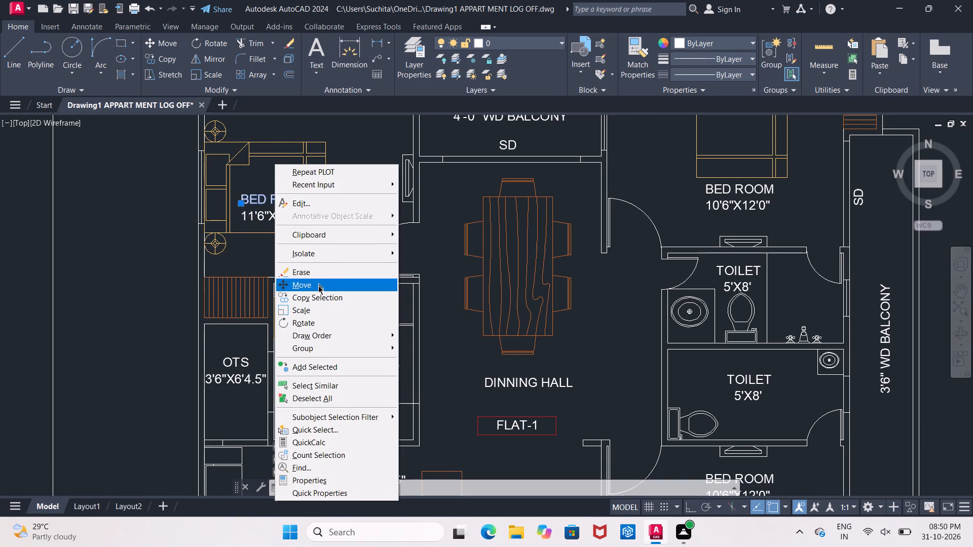
click(320, 483)
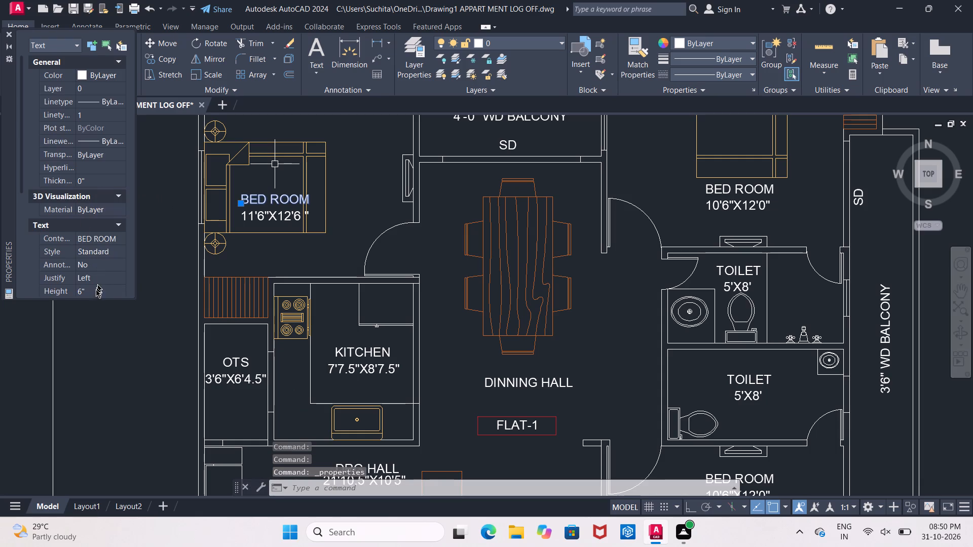
click(95, 291)
text(9")
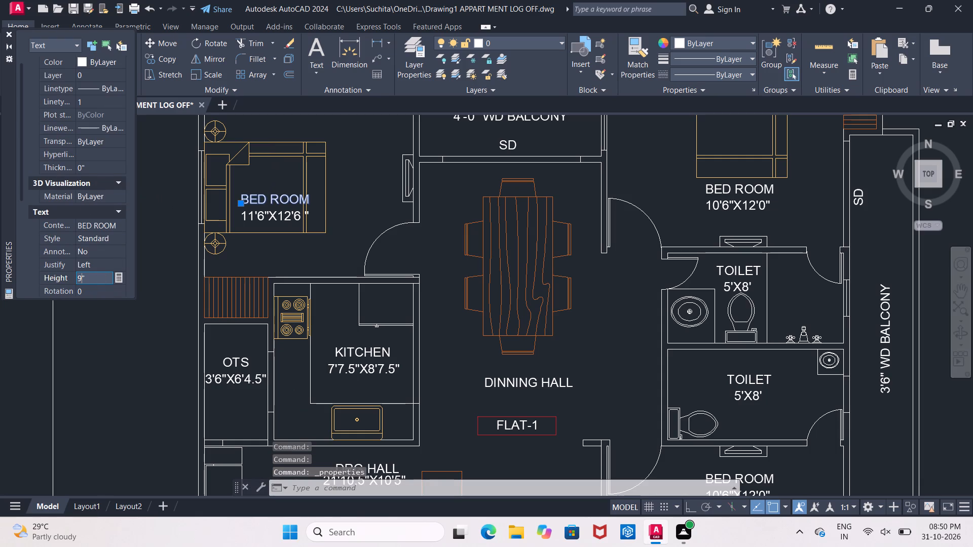
click(92, 344)
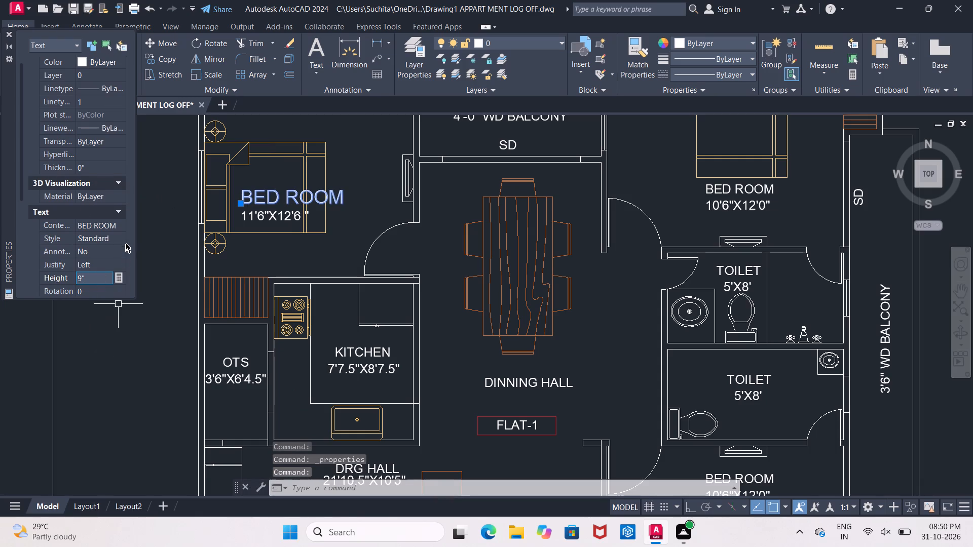
key(Escape)
click(9, 33)
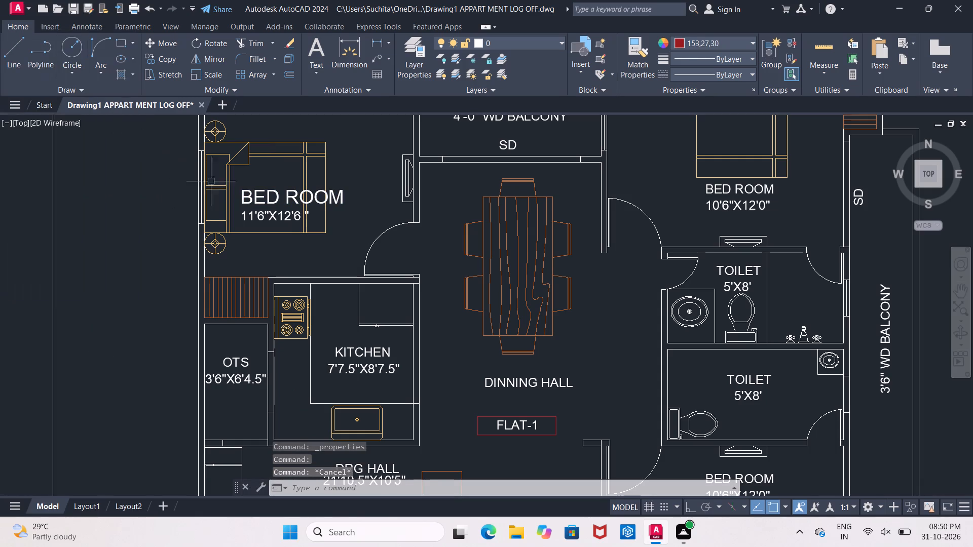
click(261, 217)
key(Escape)
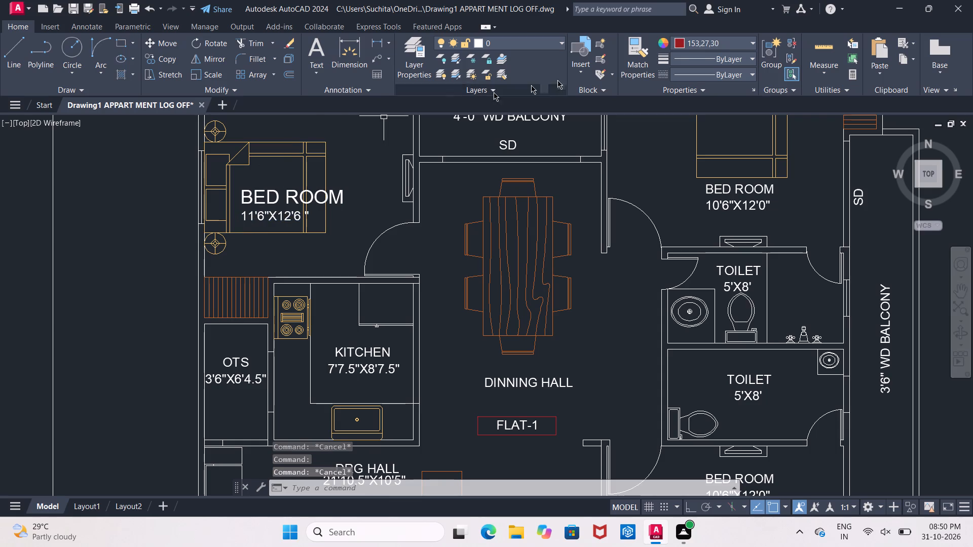
Match the enlarged BED ROOM label's properties onto its size text, the 4'-0" WD BALCONY and both SD labels, and the upper 10'6"X12'0" bedroom texts.
click(646, 53)
click(263, 198)
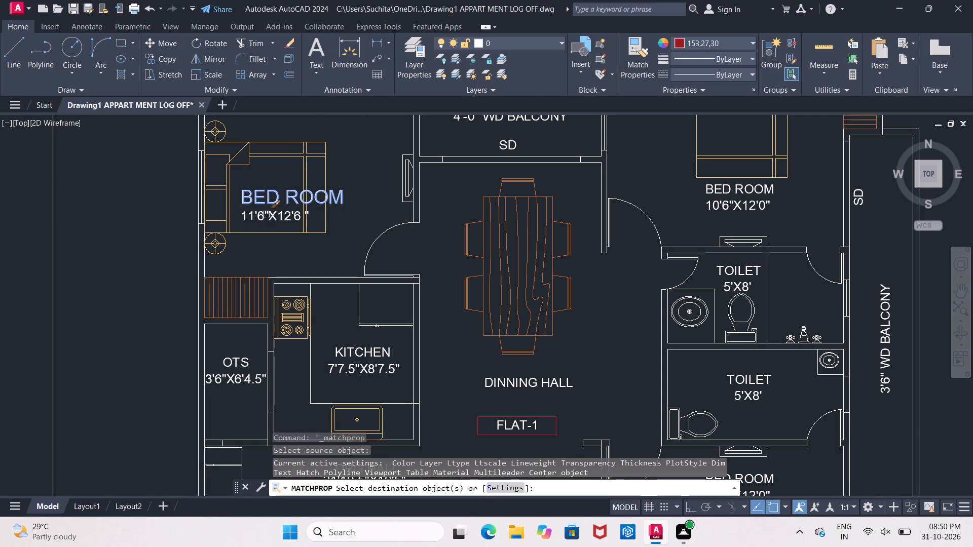
click(268, 219)
scroll(307, 209, down, 1)
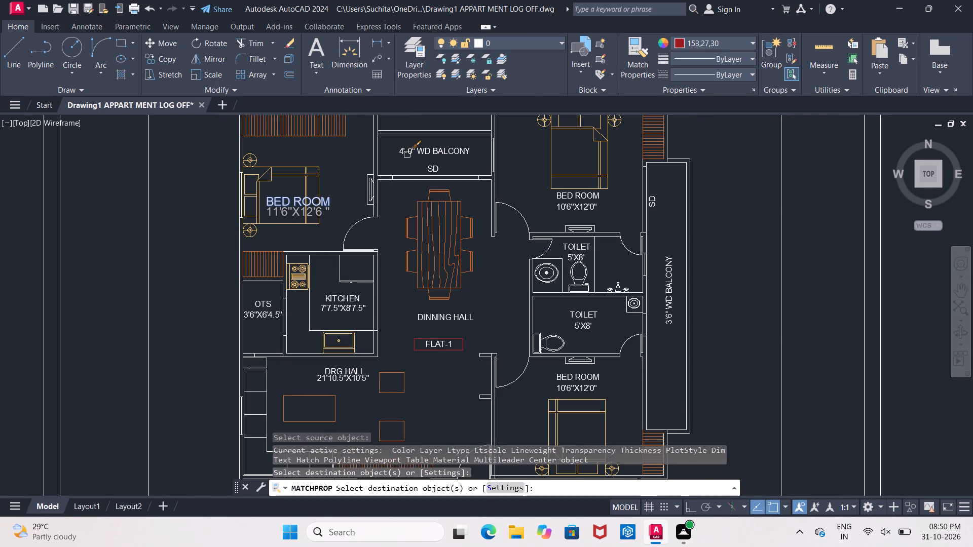
click(409, 149)
click(433, 168)
middle_drag(446, 170, 380, 222)
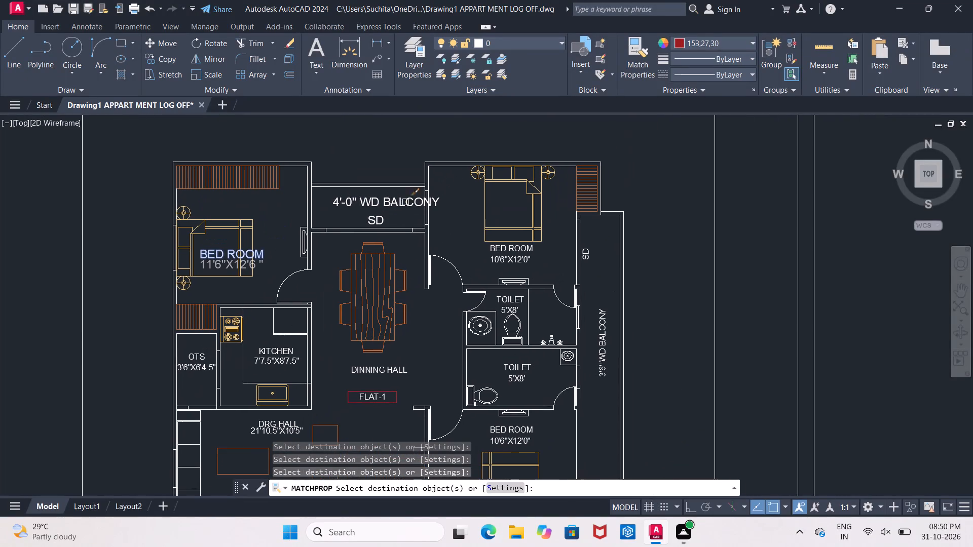
click(508, 249)
click(518, 263)
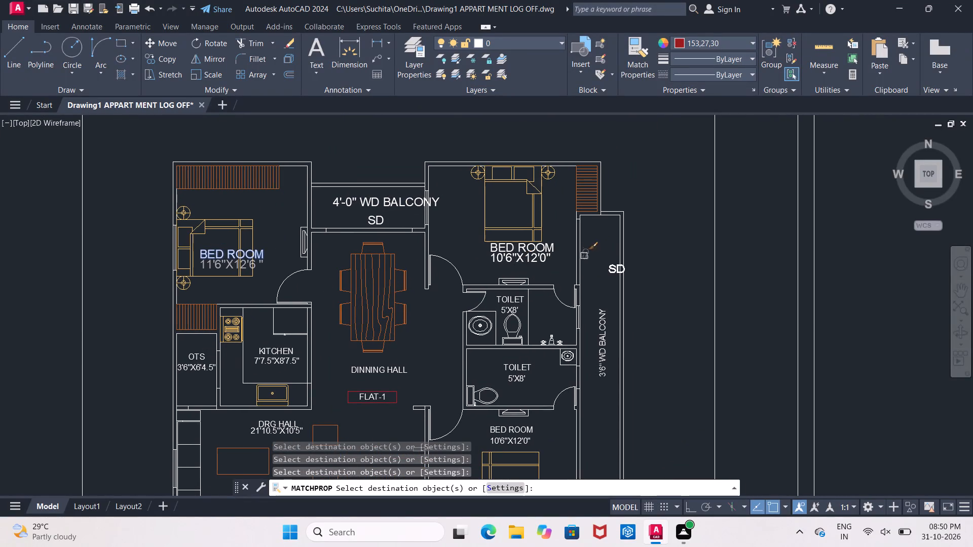
click(584, 256)
Match the same text properties onto FLAT-1's upper TOILET name and size, the 3'6" WD BALCONY, DINNING HALL and FLAT-1 labels.
middle_drag(593, 242, 584, 183)
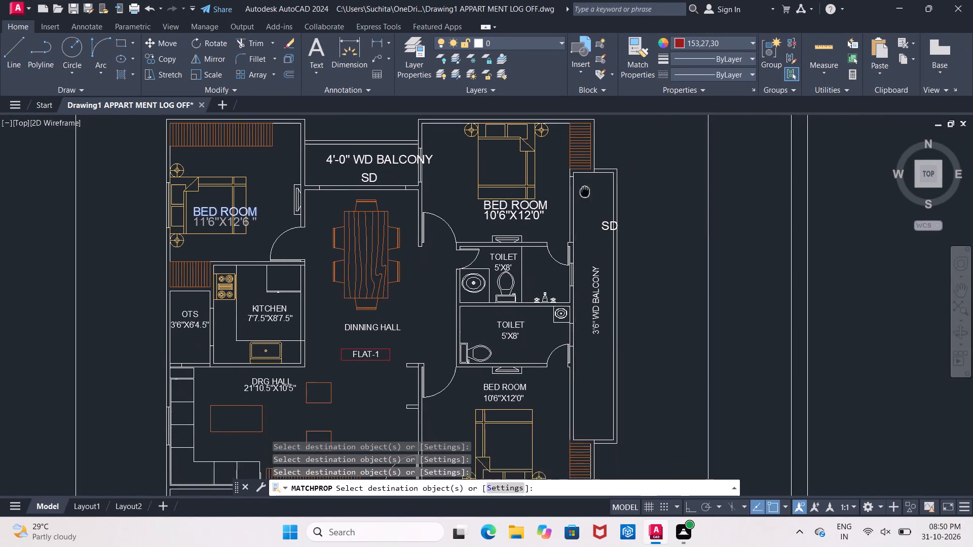
middle_drag(584, 183, 572, 146)
click(486, 204)
click(489, 212)
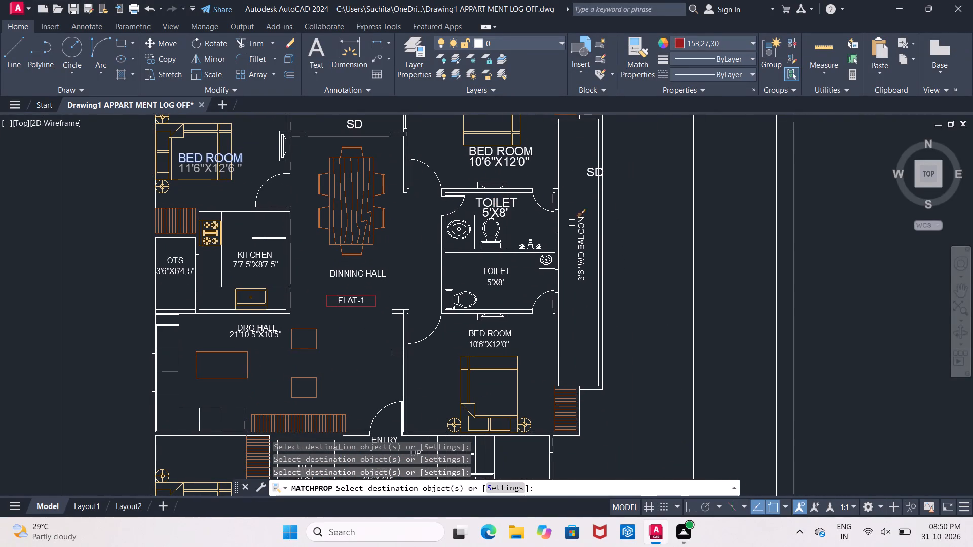
click(582, 229)
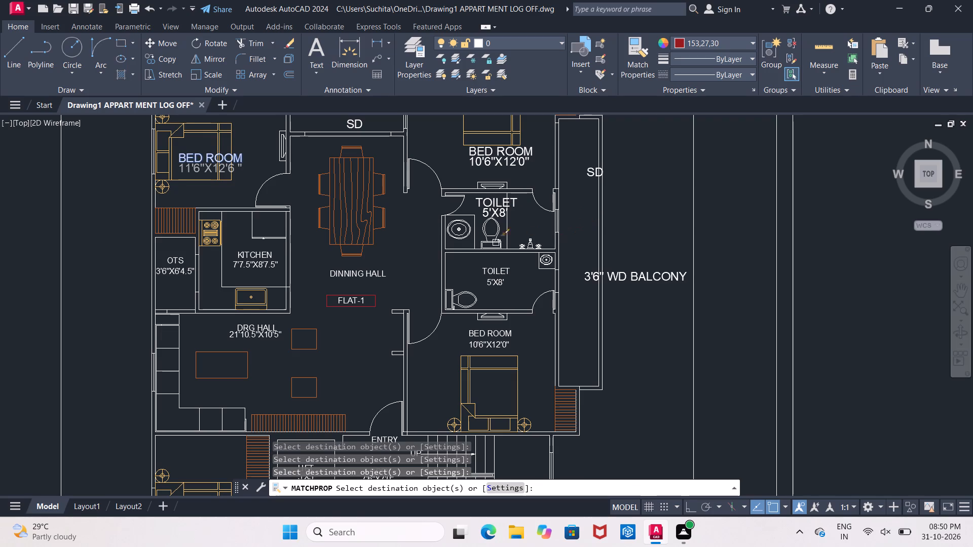
click(357, 271)
click(358, 301)
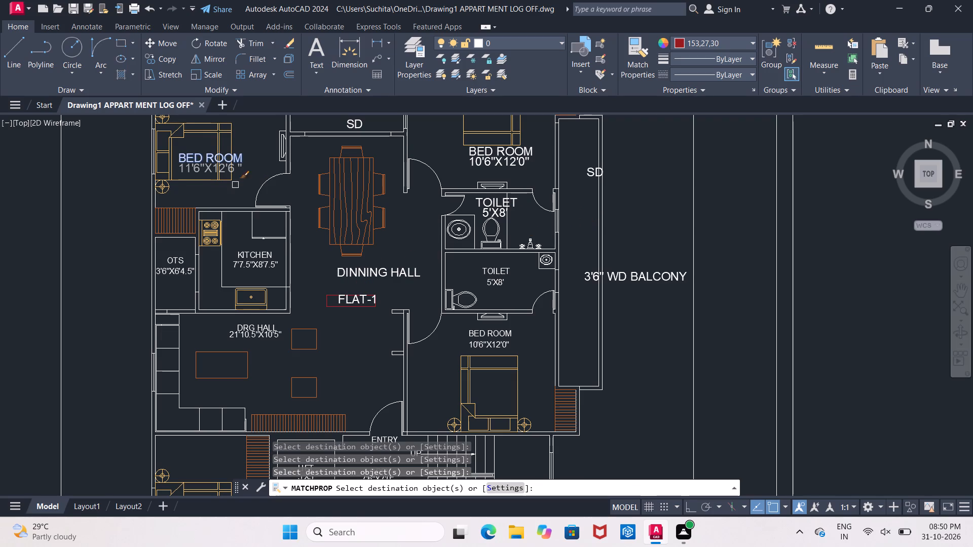
Match the same text properties onto the name and size texts of FLAT-1's OTS, KITCHEN and DRG HALL.
click(178, 259)
click(177, 270)
click(253, 259)
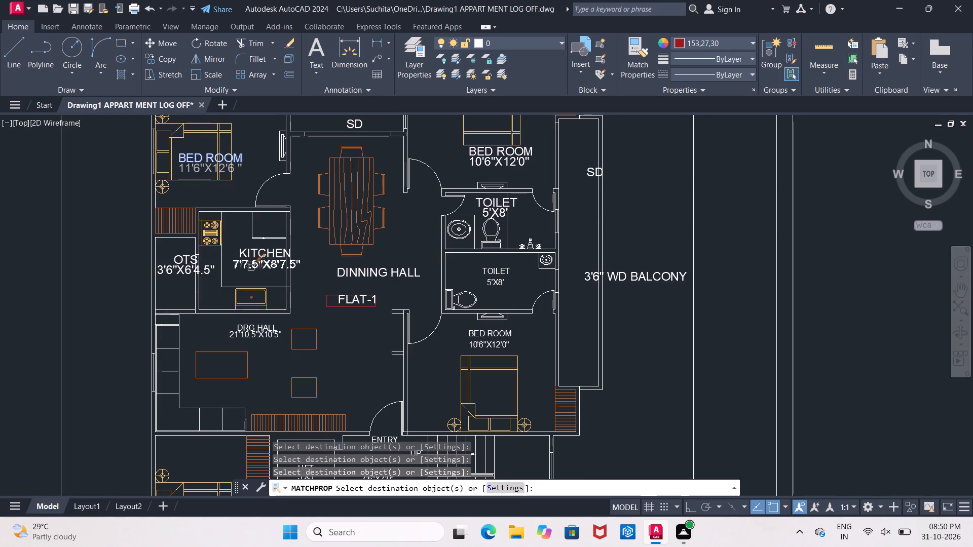
click(251, 268)
middle_drag(264, 271, 226, 161)
click(203, 218)
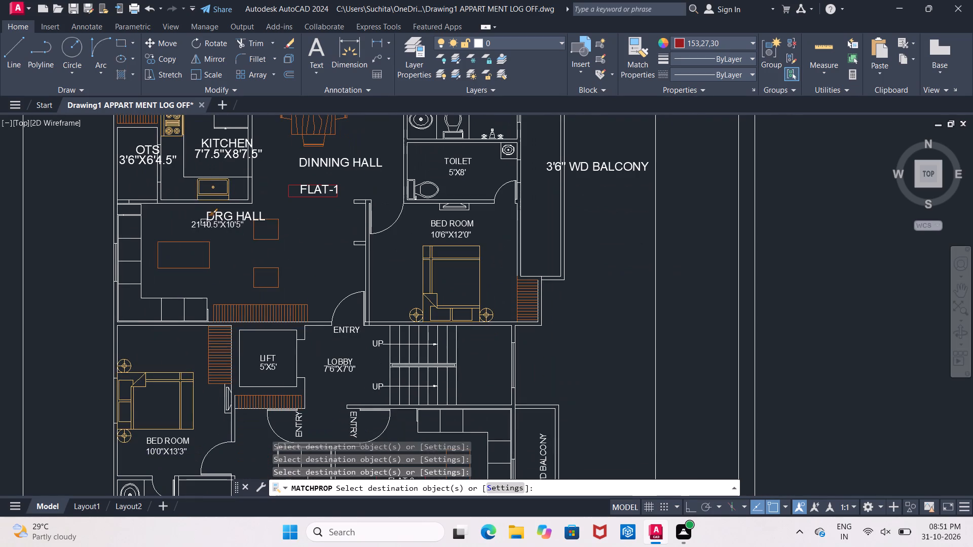
click(204, 223)
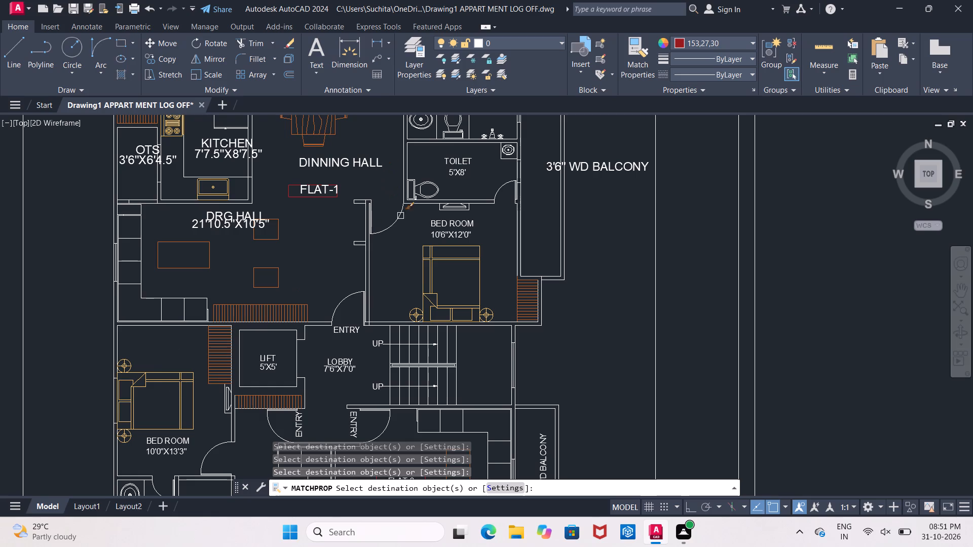
Match the same text properties onto the name and size texts of FLAT-1's lower 10'6"X12'0" BED ROOM and the lower TOILET.
click(439, 227)
click(448, 235)
click(454, 150)
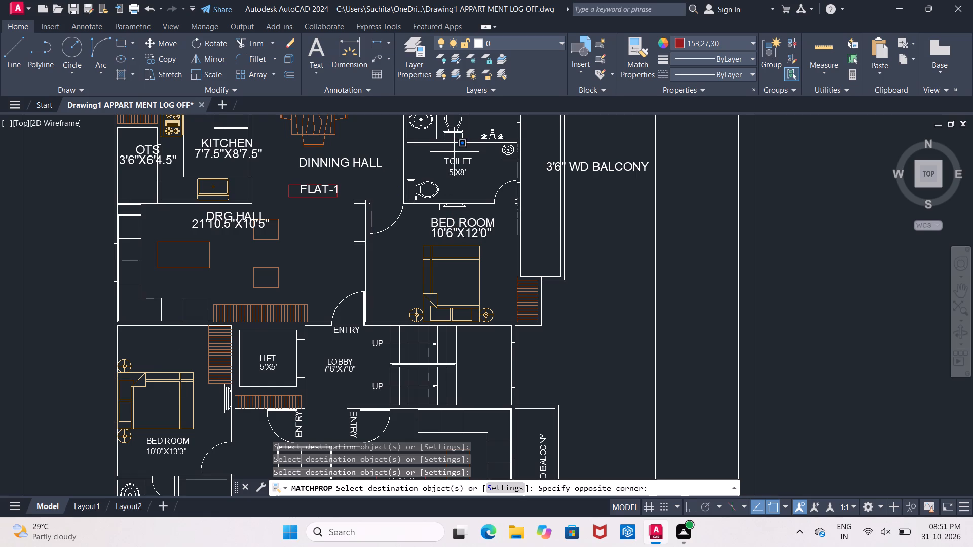
double_click(456, 161)
click(457, 174)
scroll(462, 179, down, 1)
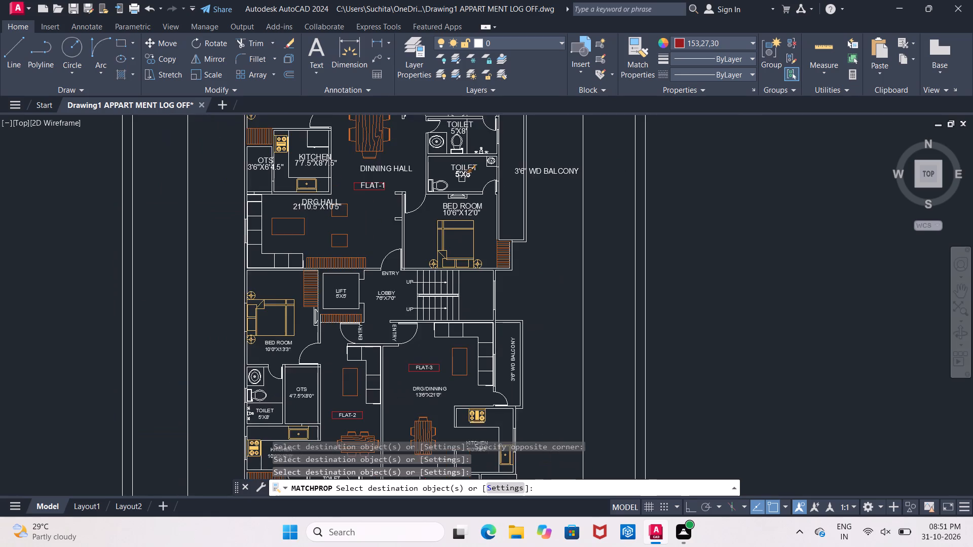
Match the enlarged text properties onto the ENTRY label above the lobby, both UP labels, and the name and size texts of LOBBY and LIFT.
middle_drag(462, 179, 342, 215)
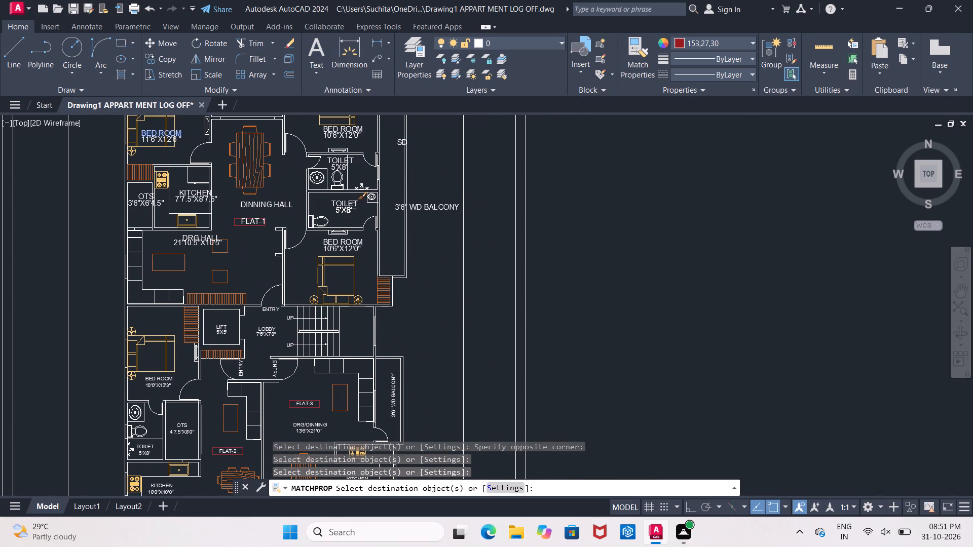
click(270, 308)
click(269, 328)
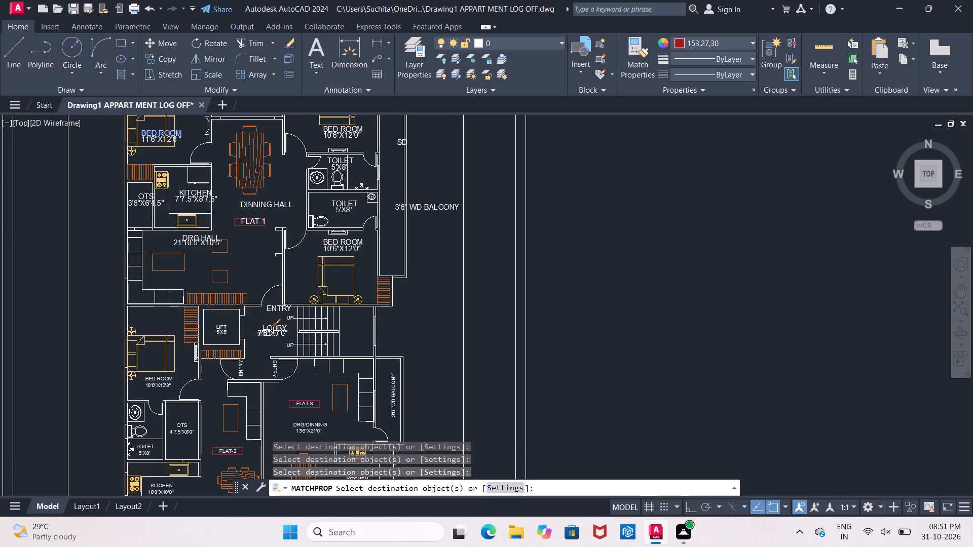
click(267, 333)
click(289, 317)
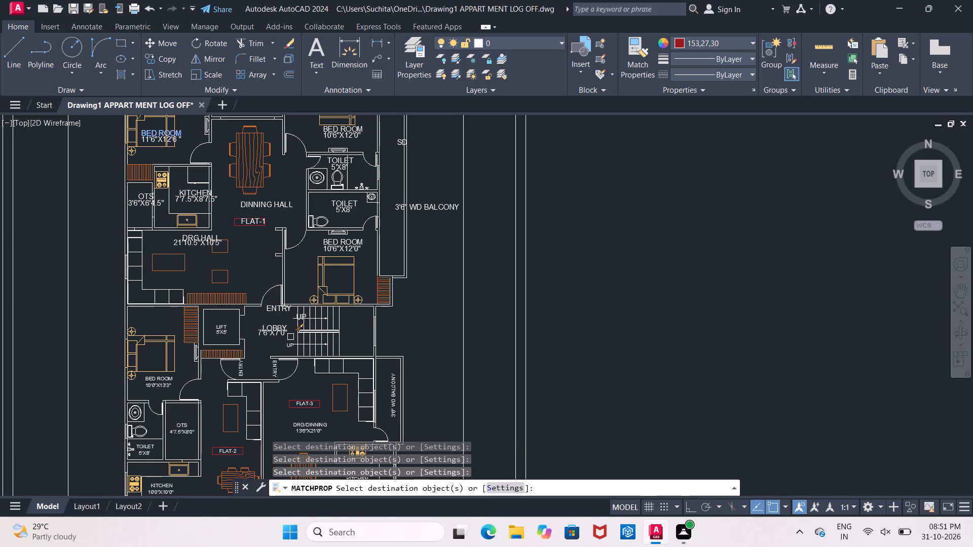
click(290, 341)
click(219, 324)
click(221, 331)
Match the same text properties onto the 10'0"X13'3" BED ROOM name and size texts and the two vertical ENTRY labels.
middle_drag(227, 330, 248, 176)
scroll(158, 233, up, 2)
click(203, 219)
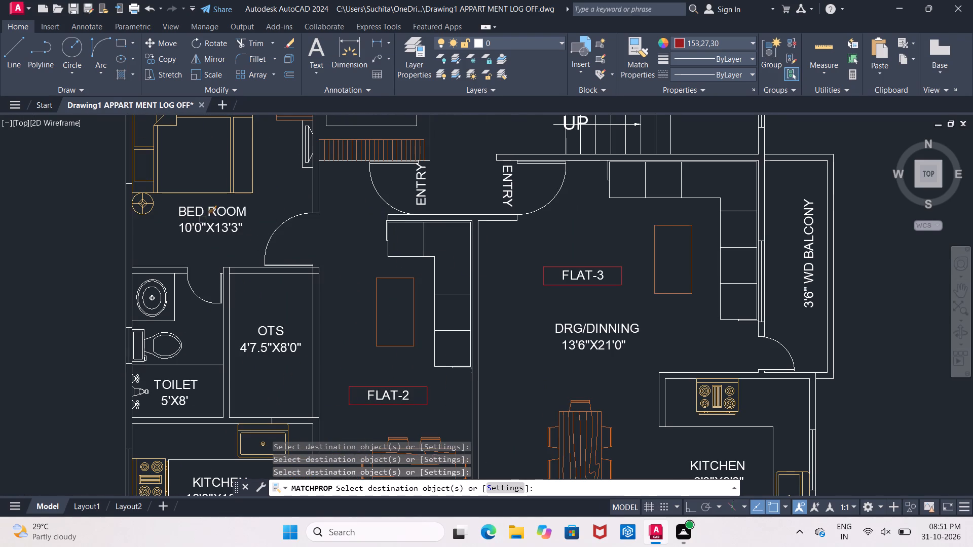
click(204, 230)
click(209, 230)
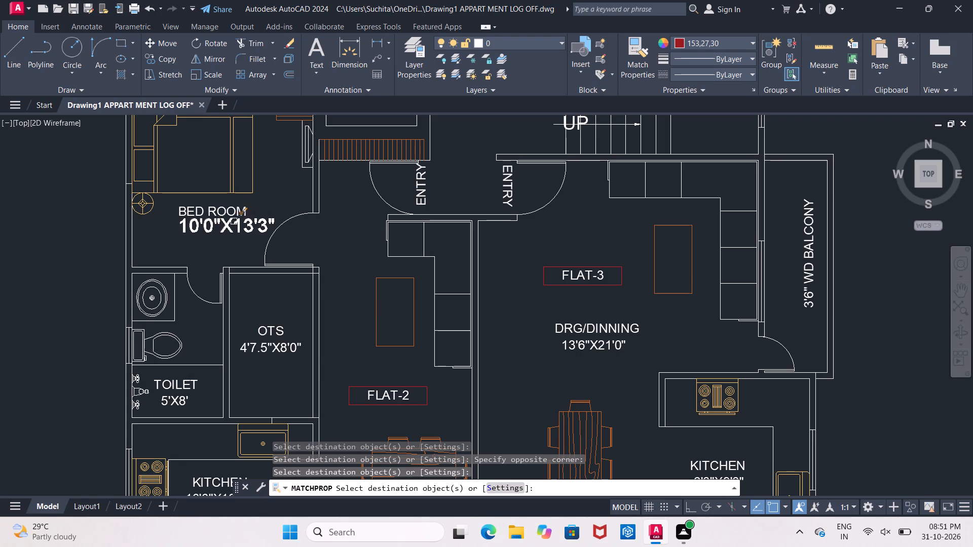
click(213, 208)
click(423, 177)
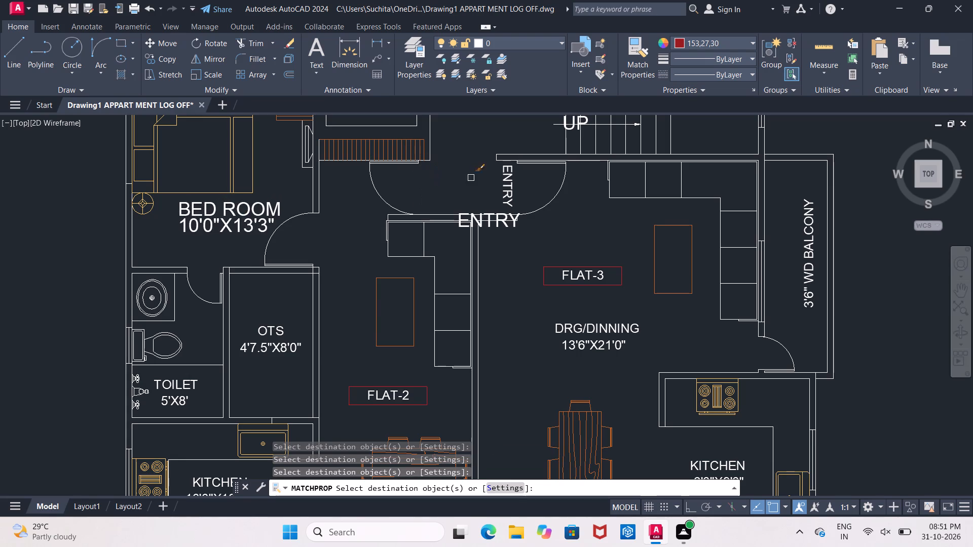
click(503, 184)
Match the same text properties onto the FLAT-3 and FLAT-2 labels and the name and size texts of FLAT-2's 5'X8' TOILET and 4'7.5"X8'0" OTS.
middle_drag(477, 187, 347, 229)
scroll(356, 185, down, 1)
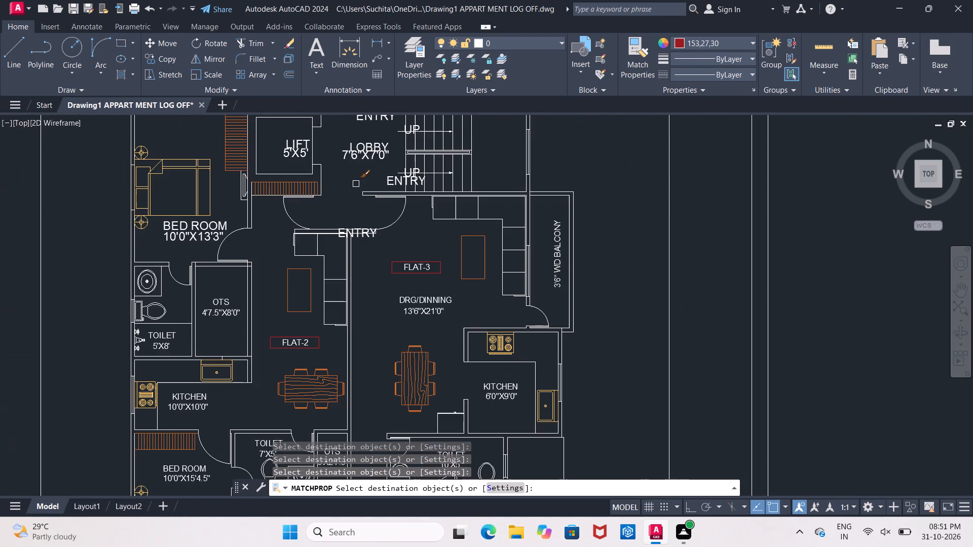
middle_drag(359, 138, 290, 121)
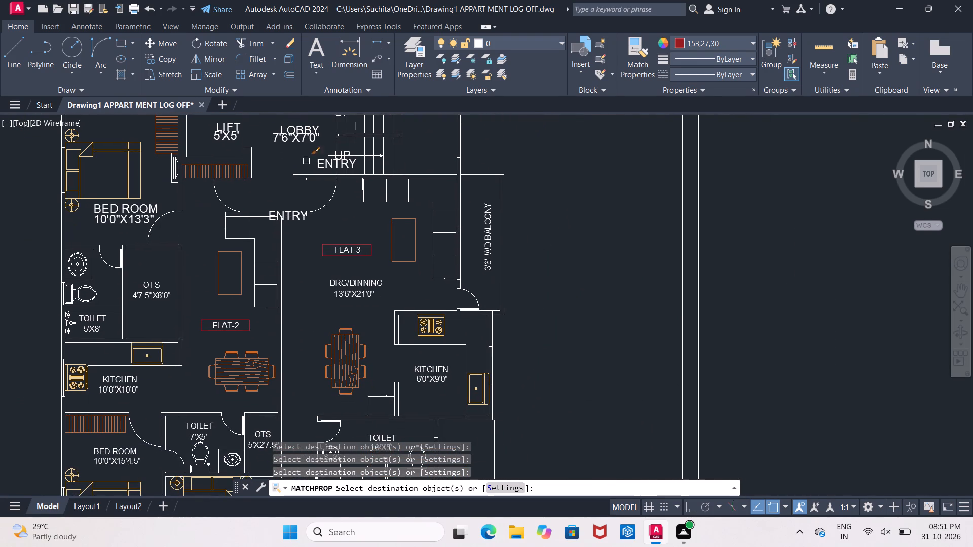
click(356, 252)
click(234, 324)
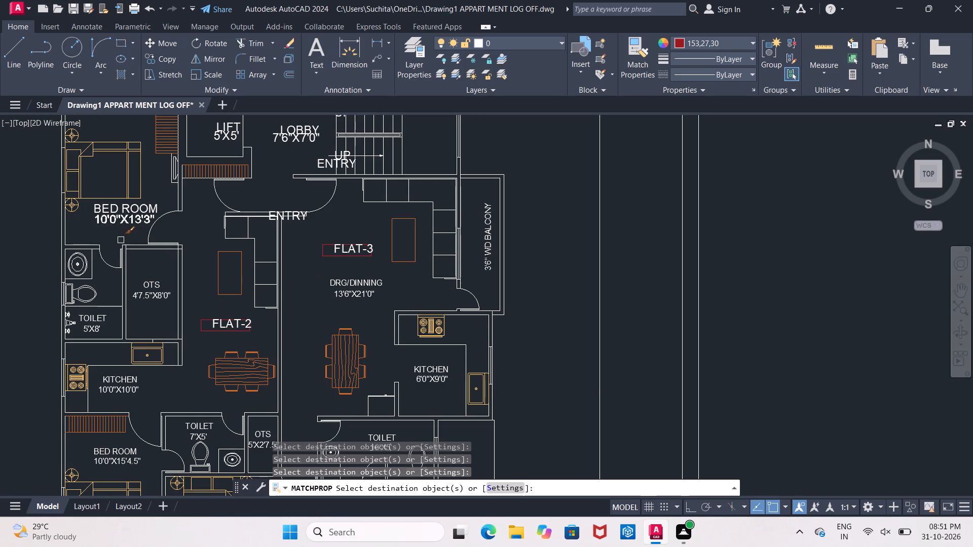
click(89, 320)
click(89, 329)
click(140, 287)
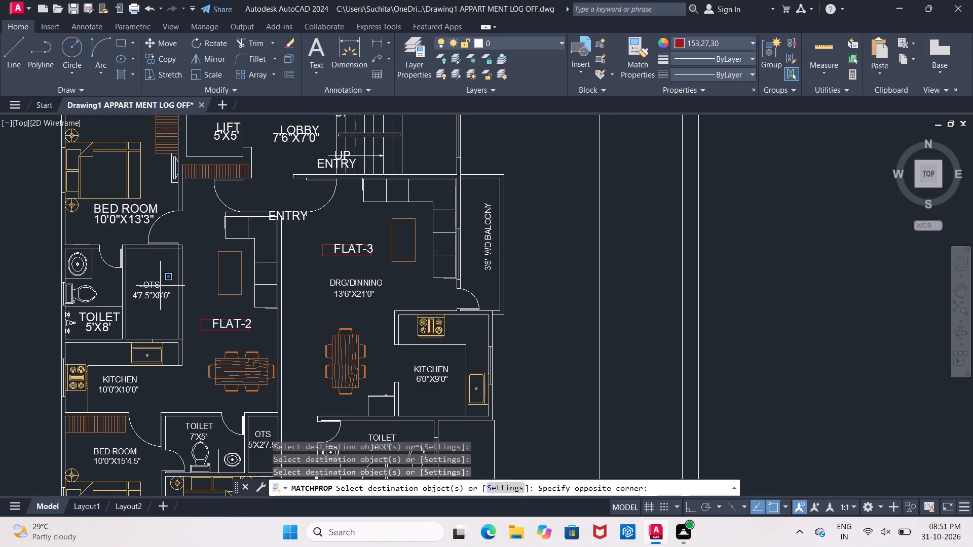
click(154, 283)
click(147, 297)
click(153, 284)
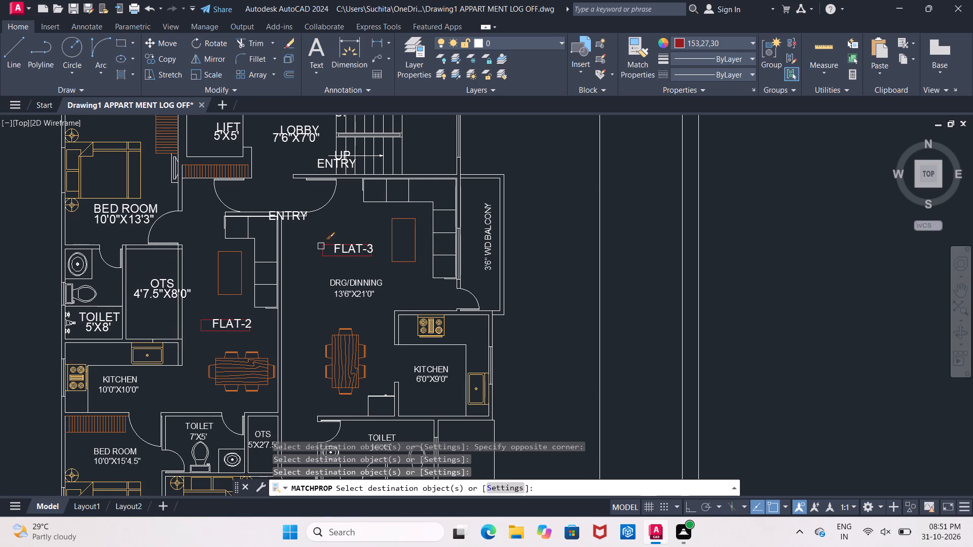
Match the same text properties onto FLAT-3's 3'6" WD BALCONY and the name and size texts of DRG/DINNING and the two lower kitchens.
click(484, 237)
click(359, 280)
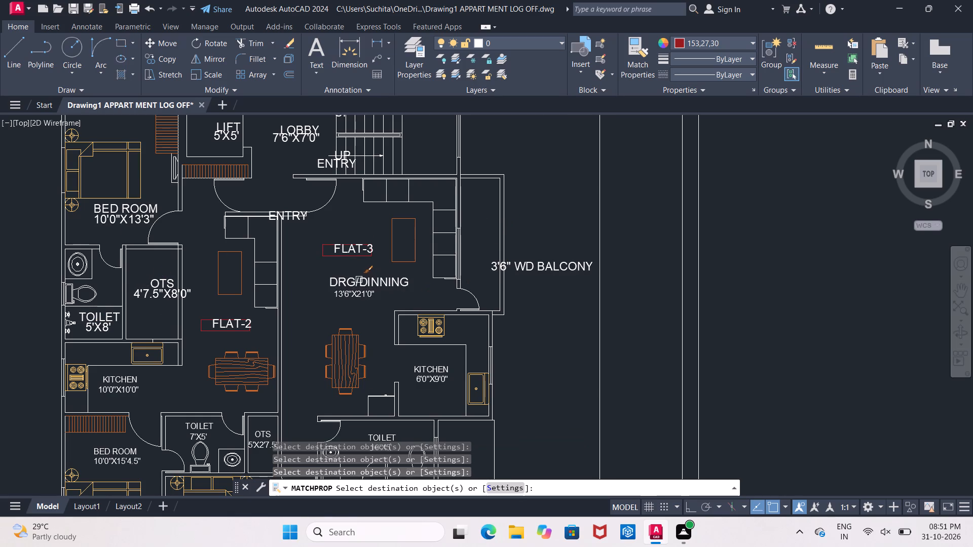
click(356, 295)
click(437, 371)
click(434, 378)
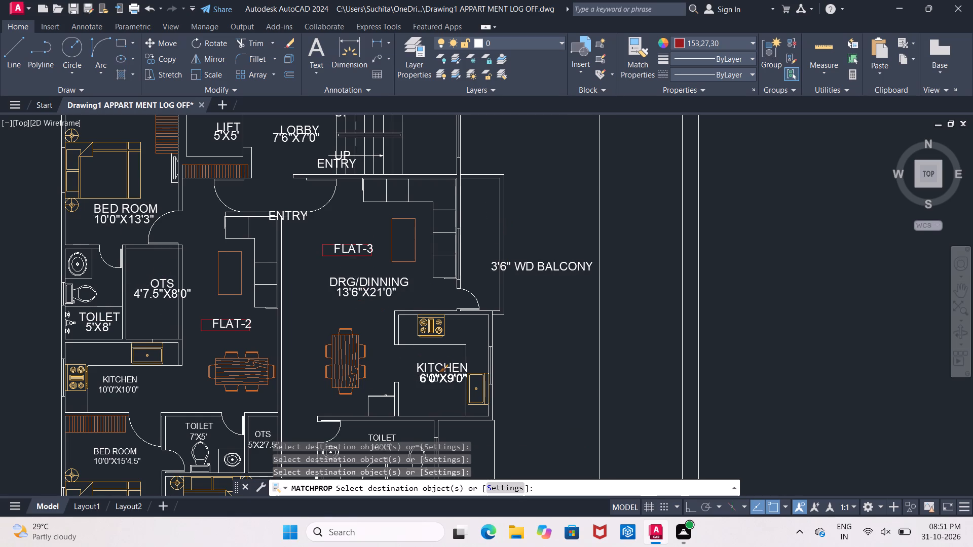
click(112, 378)
click(122, 390)
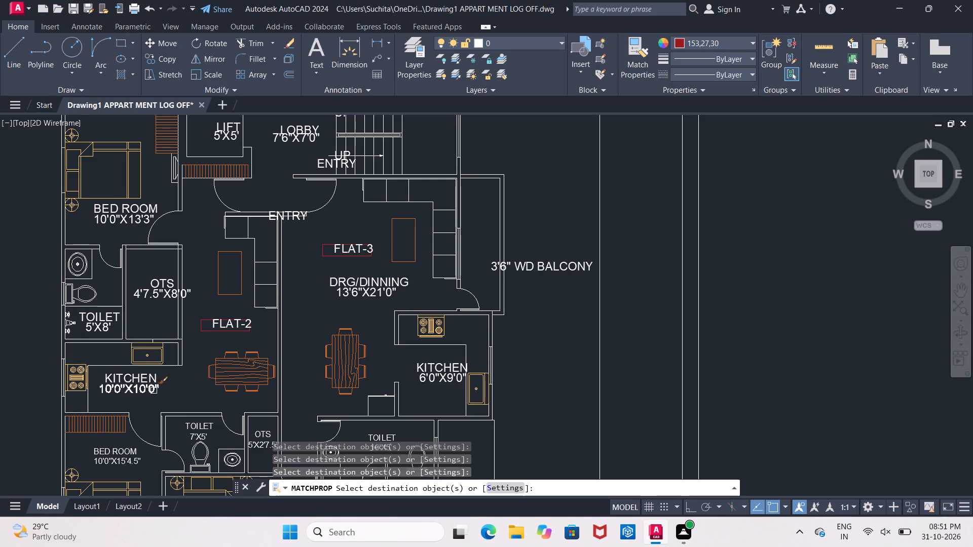
Match the same text properties onto the texts of the 10'0"X15'4.5" BED ROOM, 7'X5' and 10'X5' TOILETs, 5'X2'7.5" OTS and 5'-0" WD OPEN PASSAGE.
middle_drag(155, 378, 147, 219)
click(93, 294)
click(104, 307)
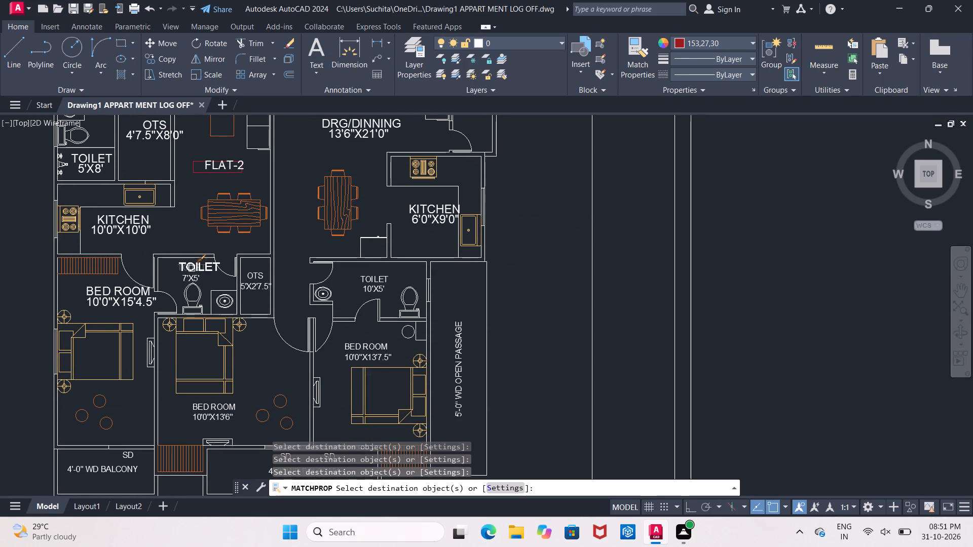
click(193, 267)
click(196, 279)
click(250, 273)
click(251, 291)
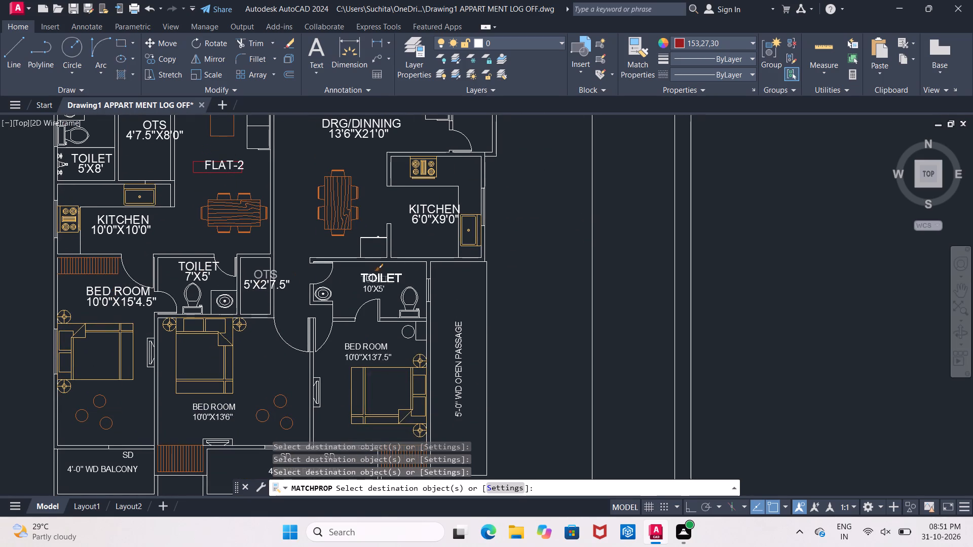
click(369, 277)
click(373, 288)
click(457, 341)
Match the same text properties onto the name and size texts of the 10'0"X13'7.5" and 10'0"X13'6" BED ROOMs.
middle_drag(349, 332, 329, 179)
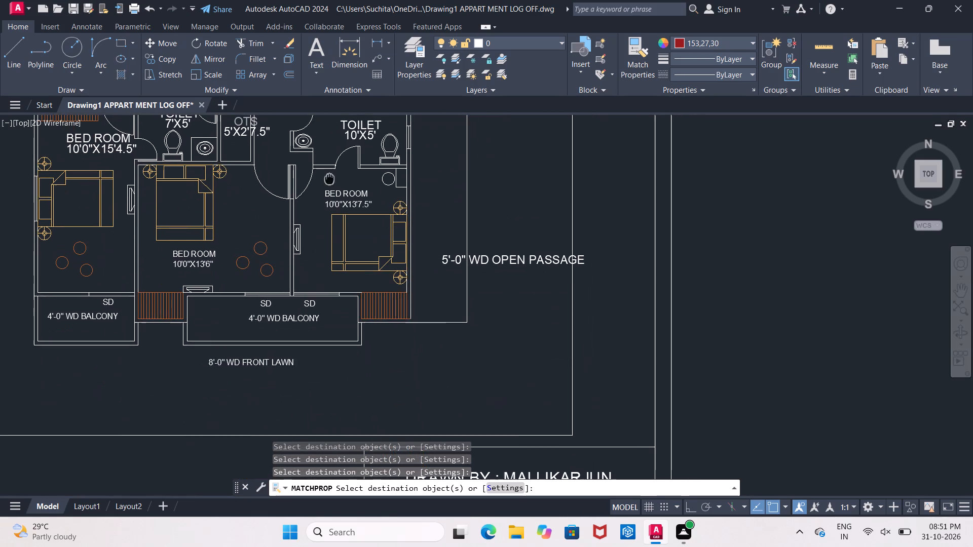
click(334, 189)
click(339, 202)
click(200, 251)
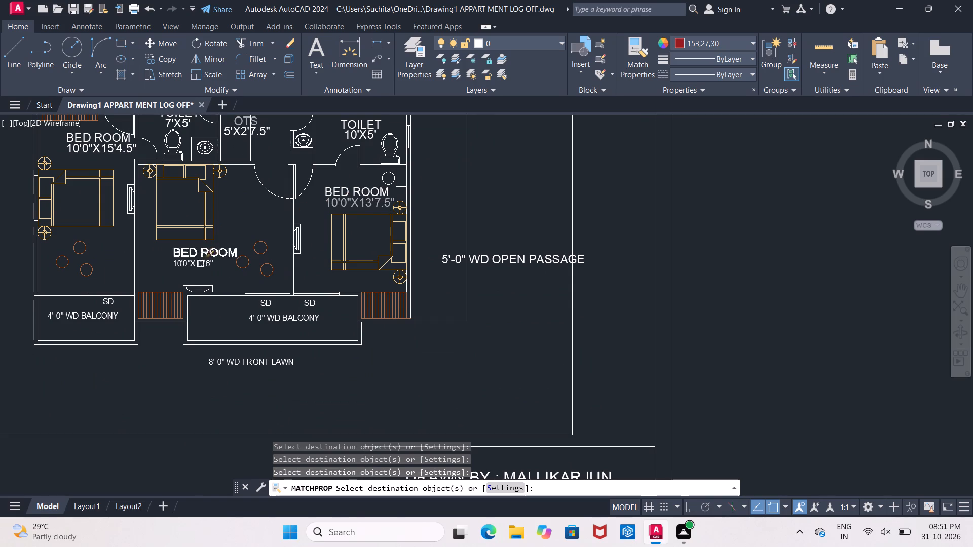
click(200, 271)
click(200, 266)
click(200, 266)
Match the same text properties onto the three front SD labels, both front 4'-0" WD BALCONY labels and the 8'-0" WD FRONT LAWN label.
click(116, 301)
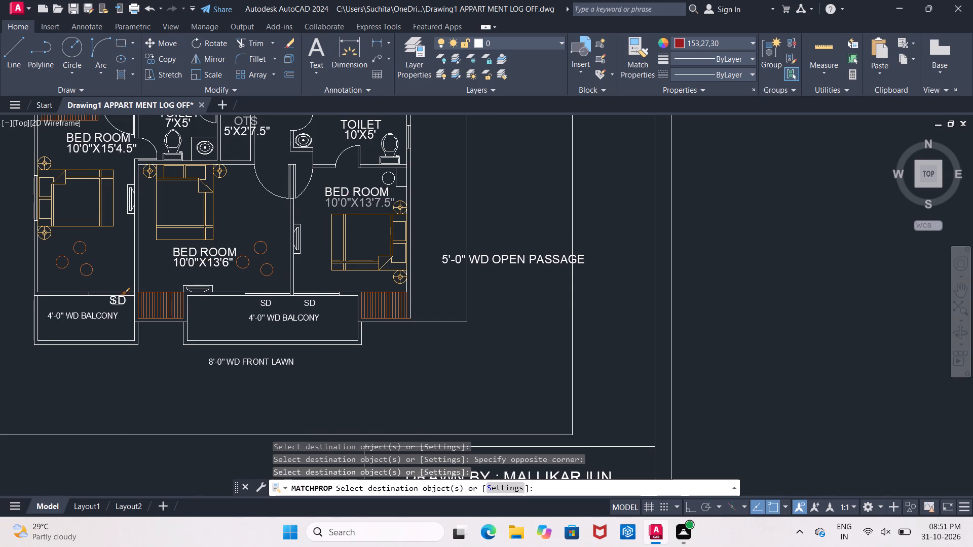
click(112, 313)
click(268, 305)
click(265, 316)
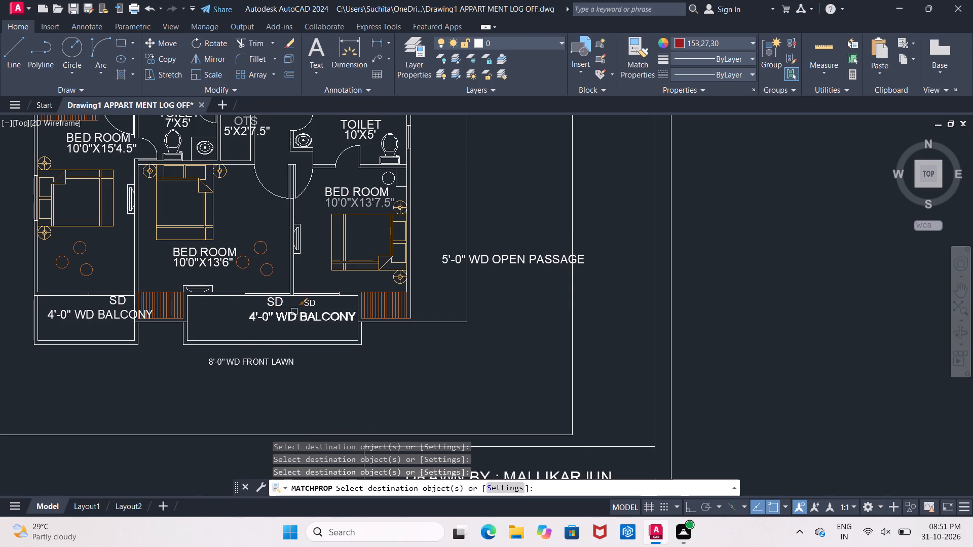
click(307, 304)
click(254, 357)
Examine the whole bordered plan for labels still lacking the matched text size, and end the property matching.
scroll(414, 247, down, 2)
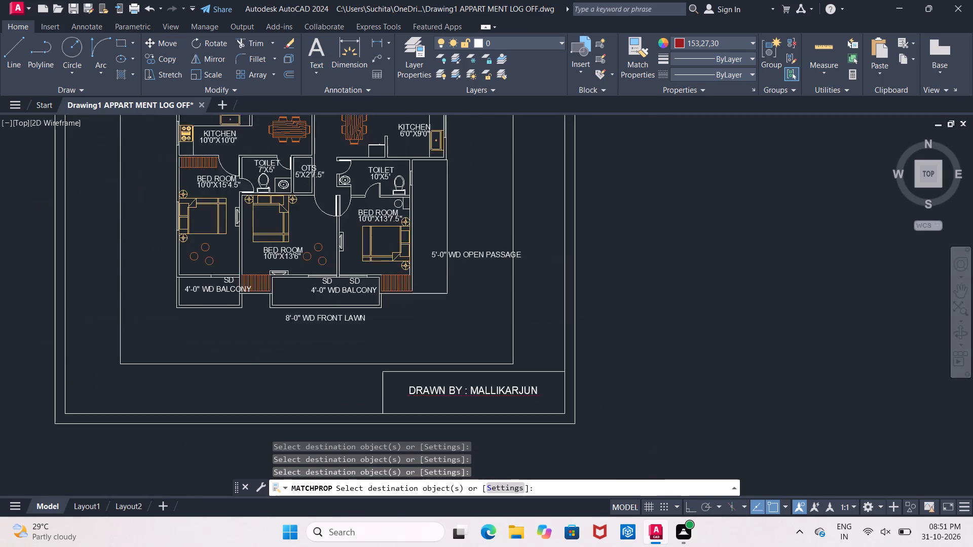
middle_drag(412, 196, 334, 286)
scroll(328, 254, up, 1)
click(337, 267)
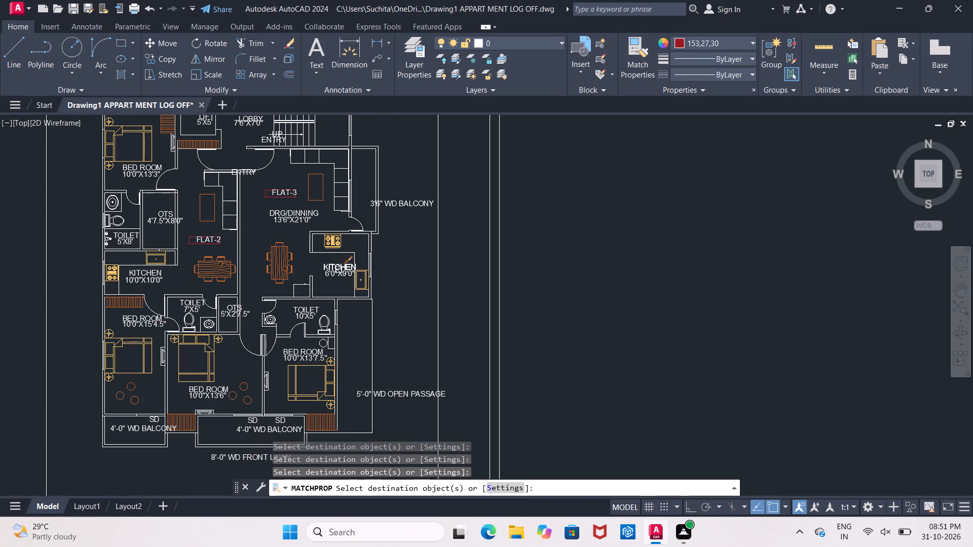
click(335, 270)
middle_drag(274, 235, 274, 292)
scroll(274, 292, down, 1)
scroll(302, 221, down, 1)
middle_drag(303, 231, 305, 317)
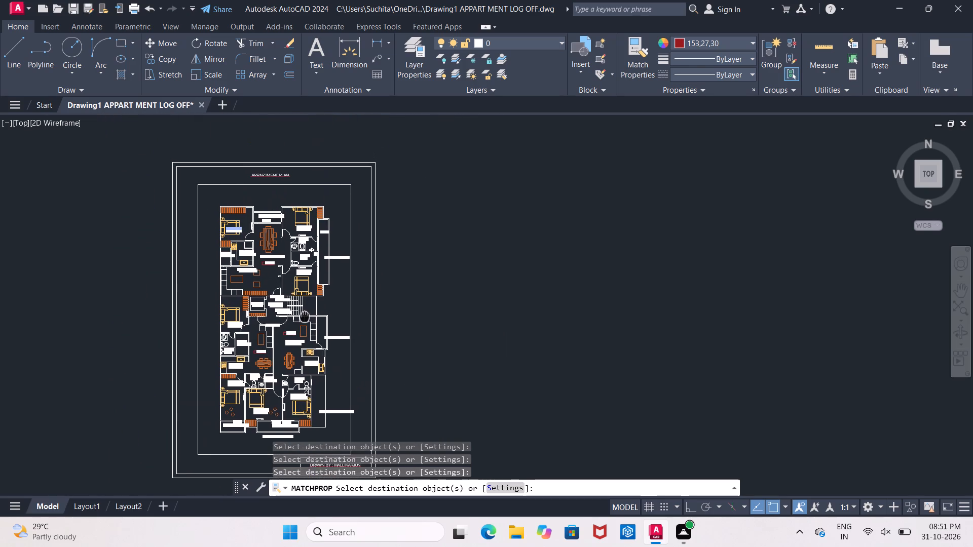
middle_drag(305, 317, 305, 316)
scroll(313, 216, up, 2)
scroll(310, 242, down, 2)
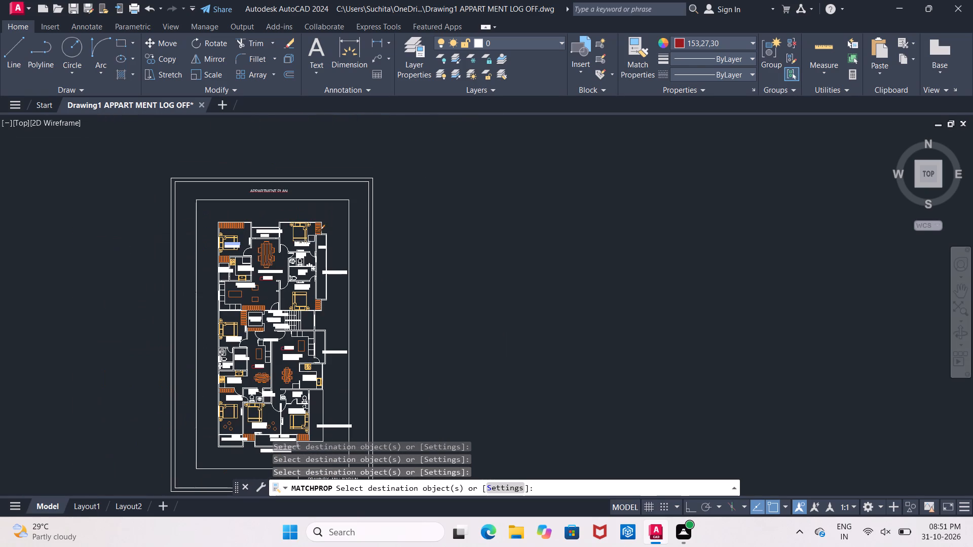
key(Escape)
key(Escape)
Move FLAT-1's 4'-0" WD BALCONY label and the SD label below it slightly left to centre them within the top balcony.
scroll(261, 229, up, 4)
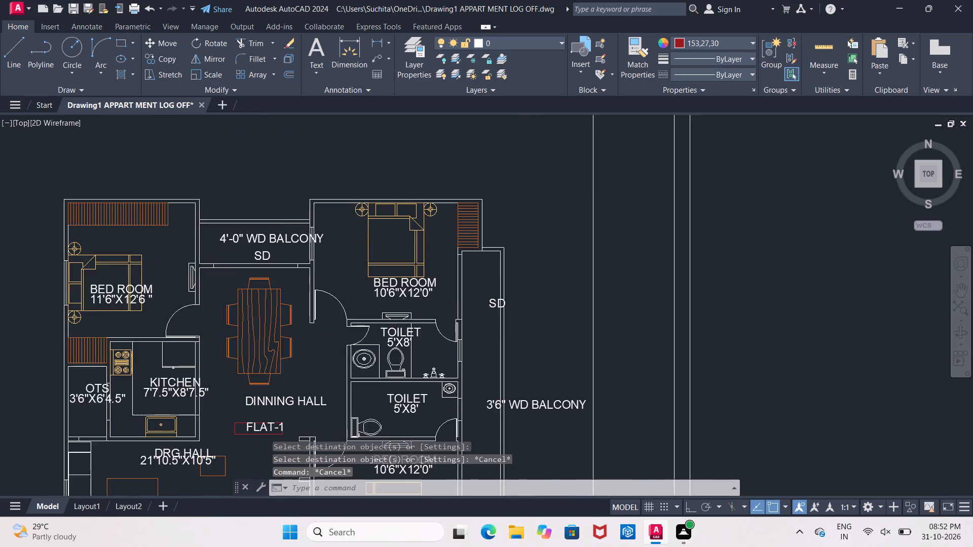
click(272, 244)
click(173, 47)
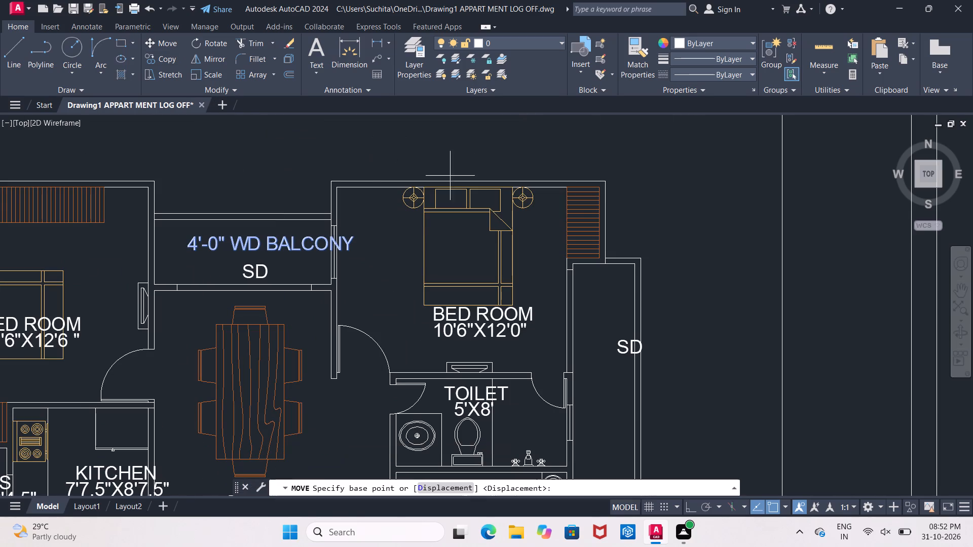
click(687, 189)
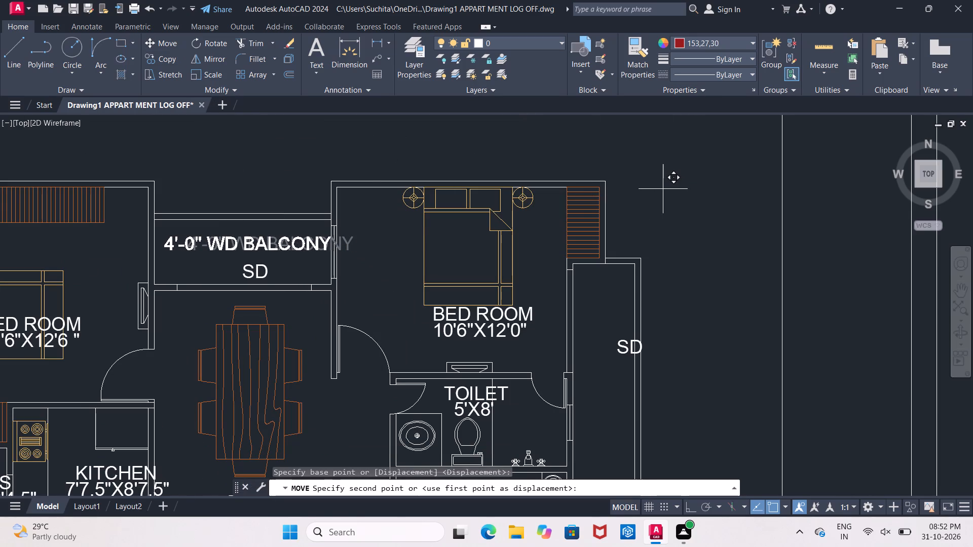
click(658, 189)
click(244, 269)
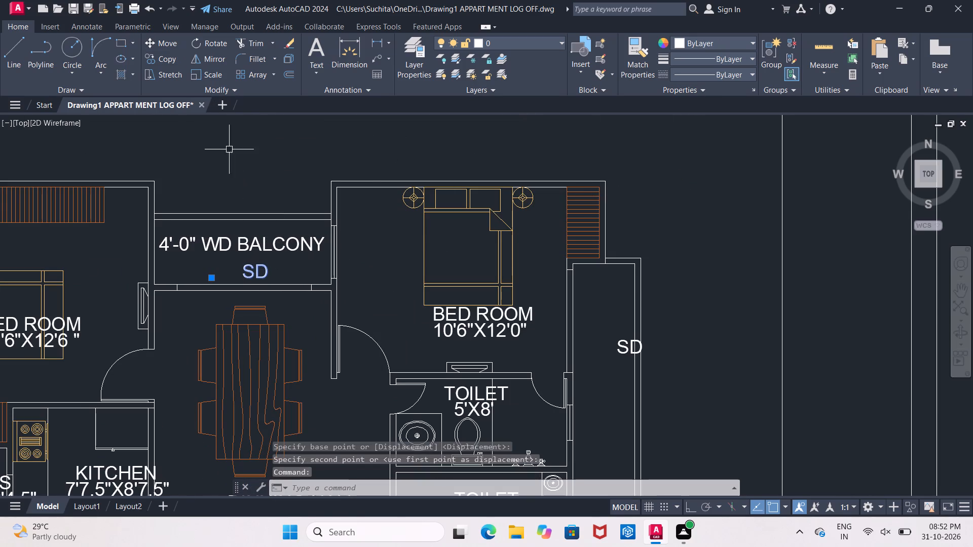
click(168, 47)
click(690, 192)
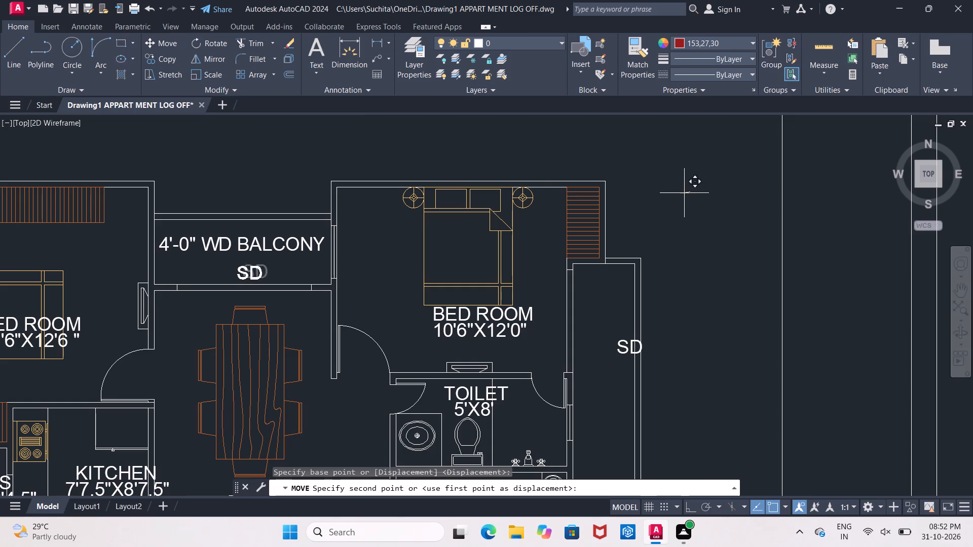
click(673, 191)
Move the BED ROOM and 10'6"X12'0" texts of FLAT-1's upper bedroom slightly left, below the bed.
middle_drag(708, 276, 575, 141)
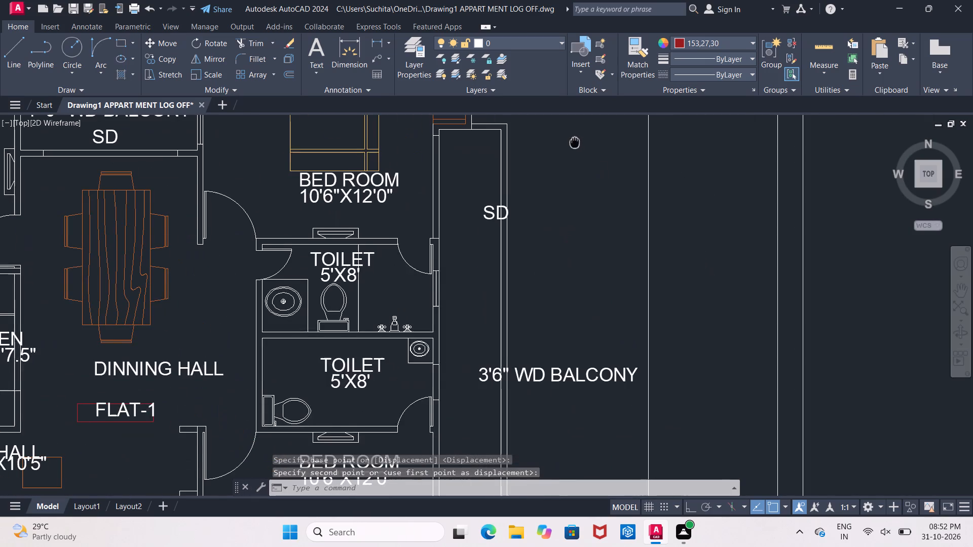
middle_drag(575, 141, 575, 142)
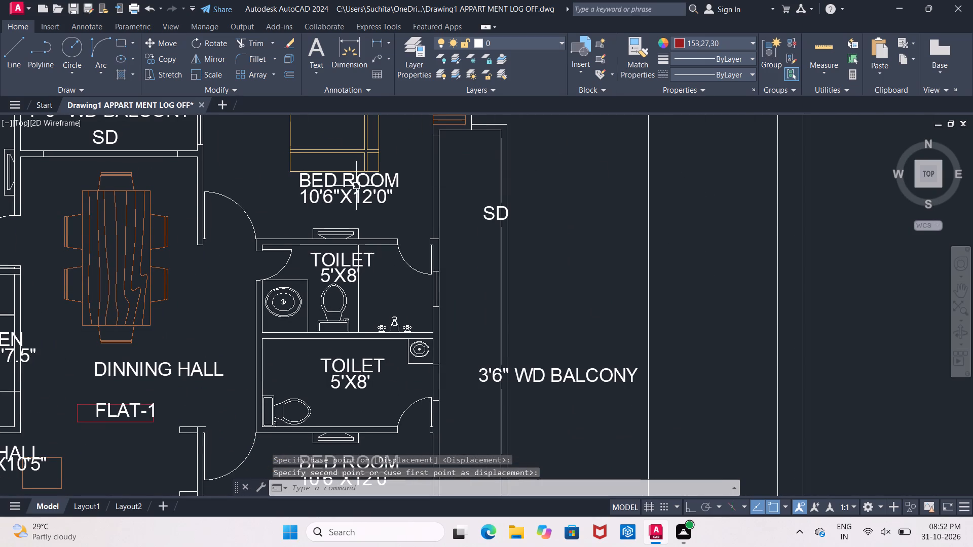
click(352, 177)
click(357, 192)
click(168, 40)
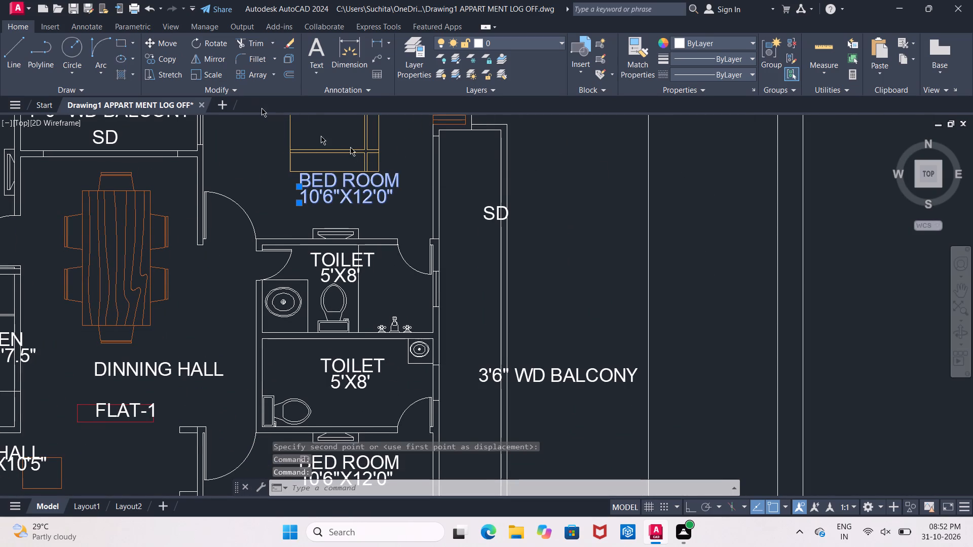
click(694, 240)
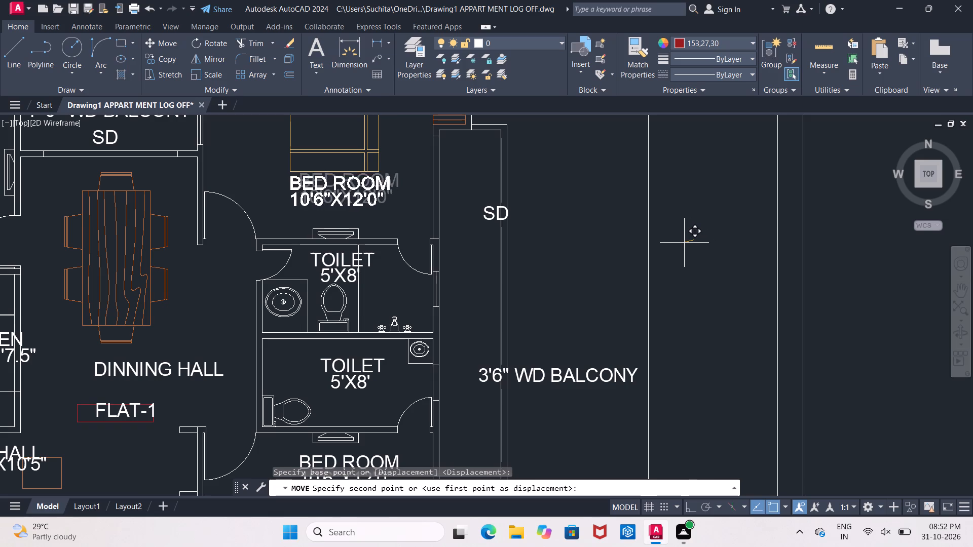
click(683, 243)
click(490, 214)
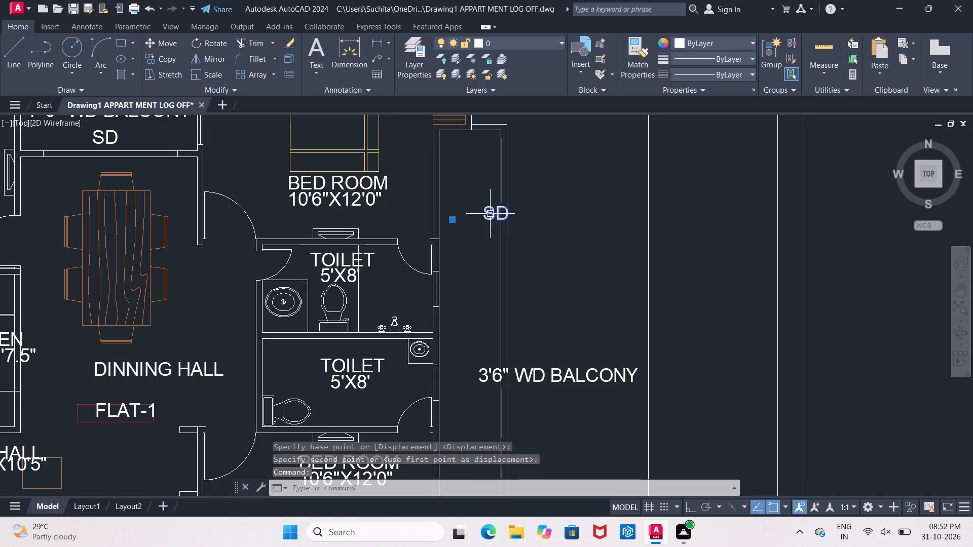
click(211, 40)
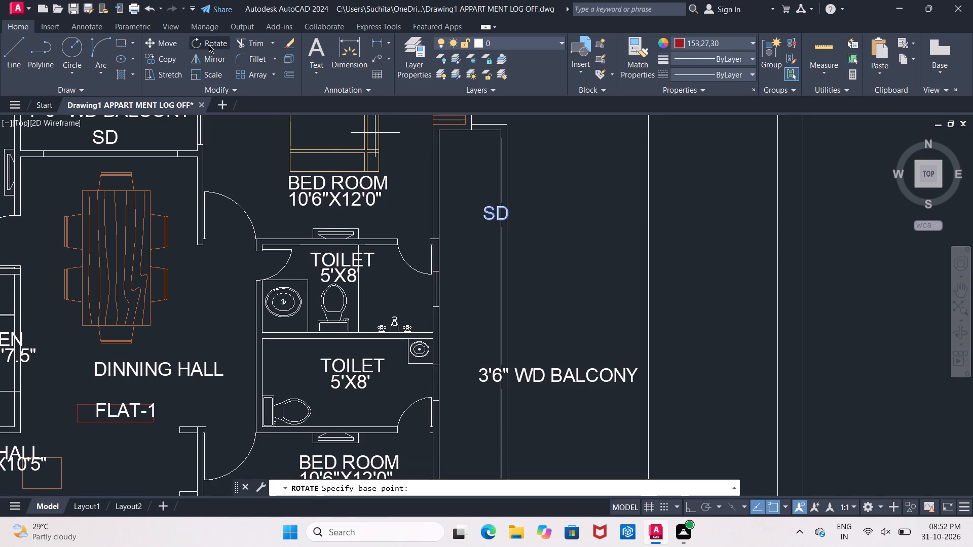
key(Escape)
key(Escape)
Move FLAT-1's side-balcony SD label left so it sits inside the narrow balcony strip, clear of its outer wall.
click(491, 215)
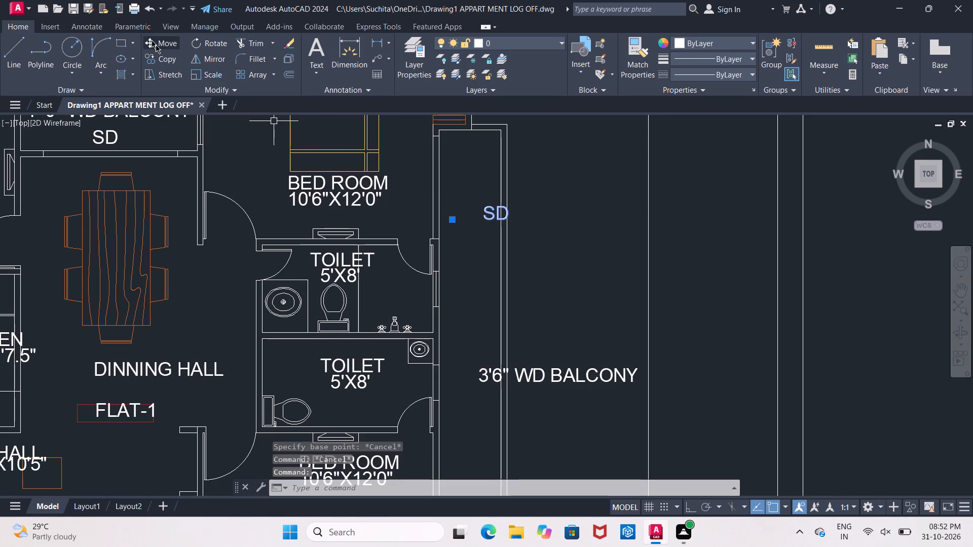
click(165, 51)
click(159, 43)
drag(858, 230, 850, 230)
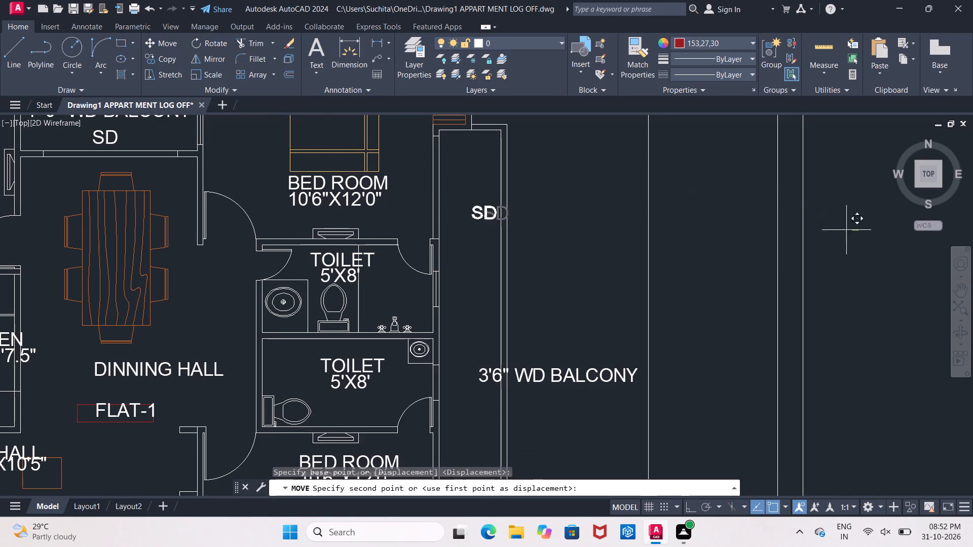
click(822, 207)
Rotate the 3'6" WD BALCONY label 90° with Ortho on so it reads vertically upward.
middle_drag(633, 287, 594, 151)
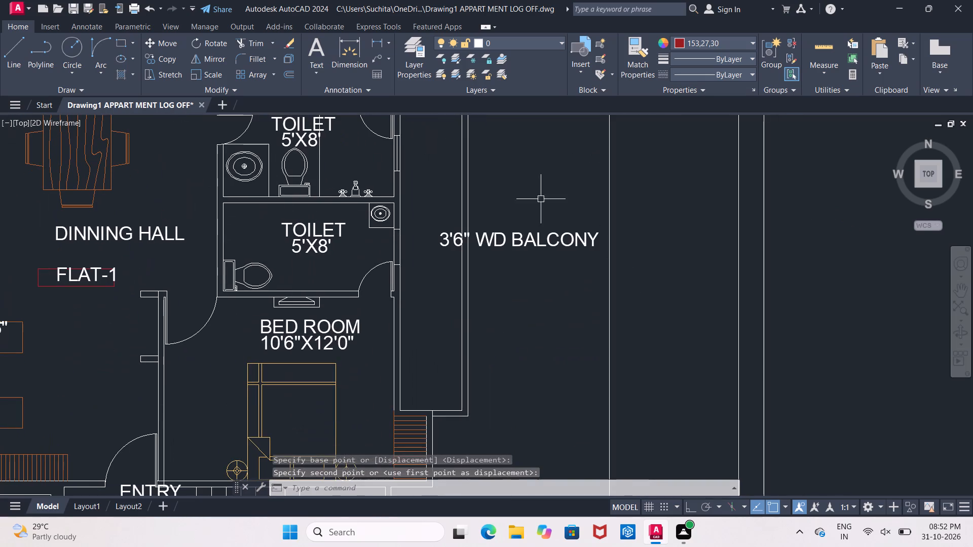
click(511, 237)
click(211, 42)
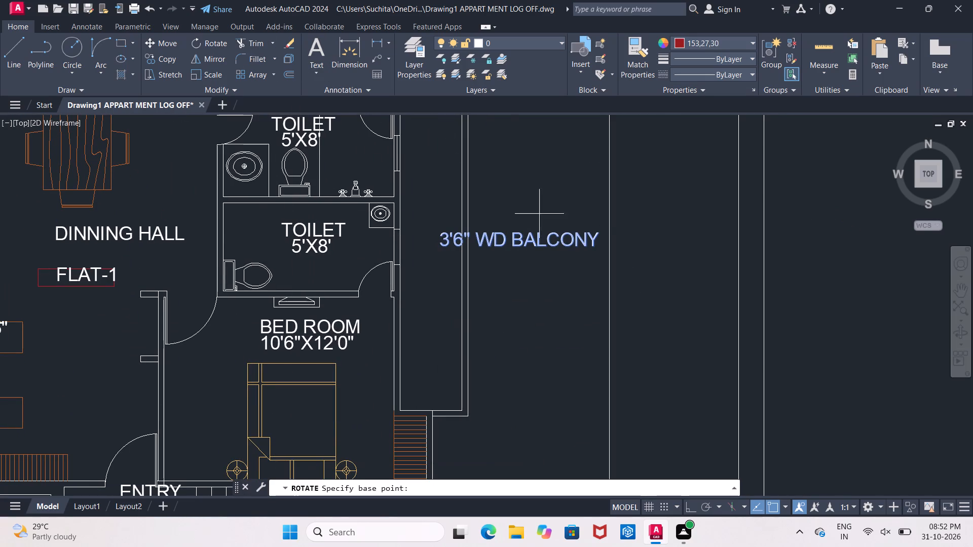
click(598, 229)
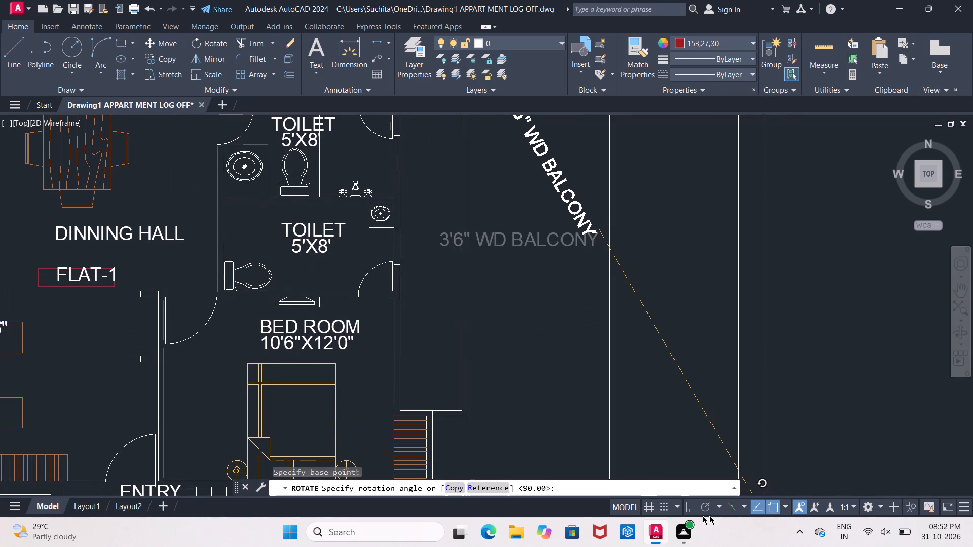
click(687, 506)
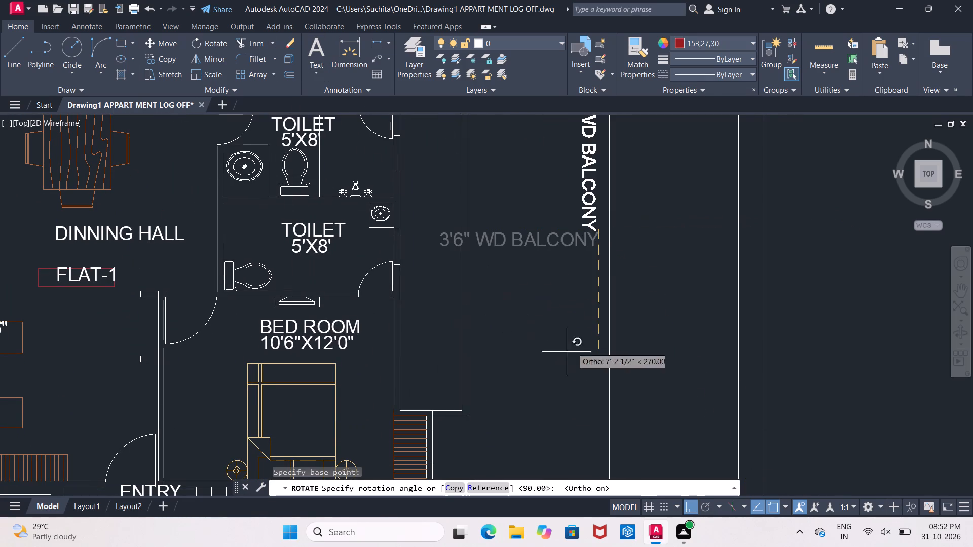
click(575, 187)
Move the vertical 3'6" WD BALCONY label with Ortho off into the side balcony strip beside FLAT-1's two toilets.
click(606, 288)
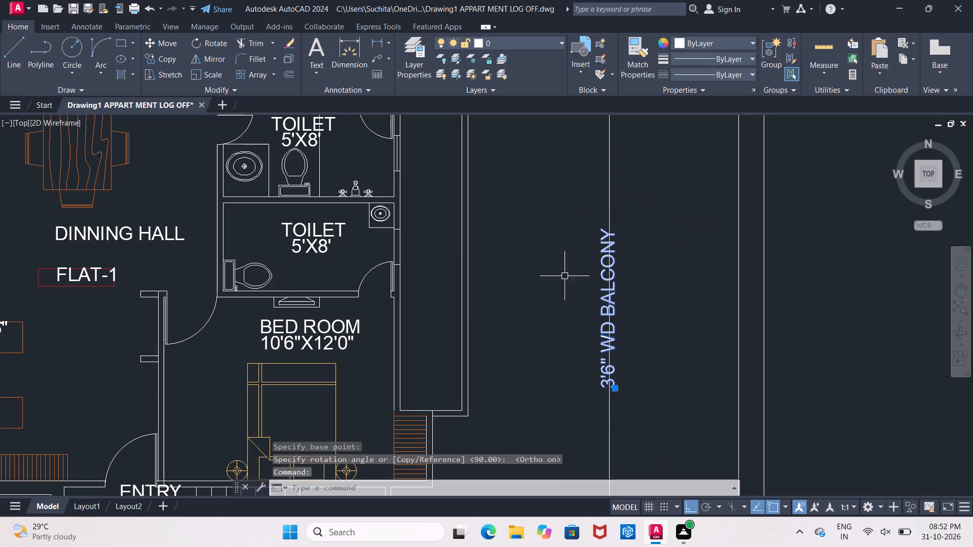
click(171, 46)
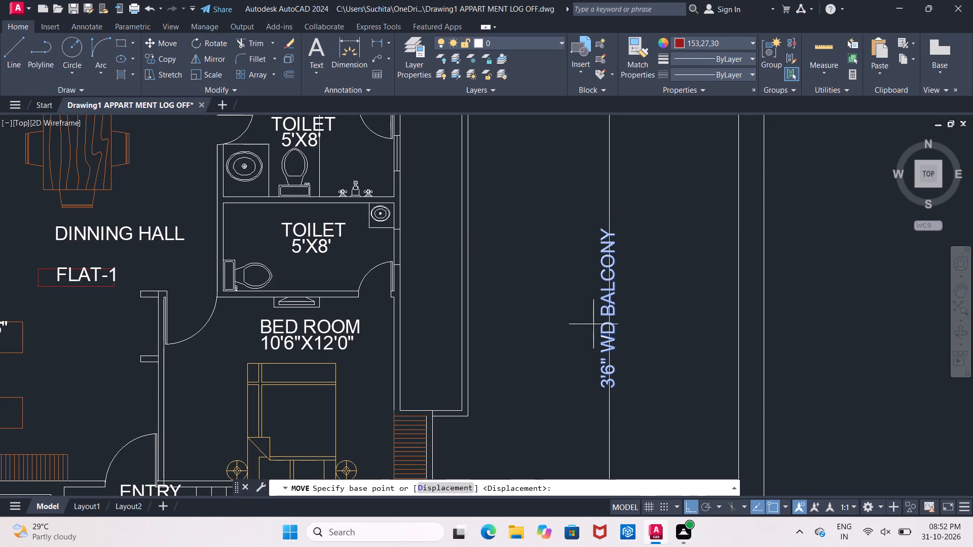
click(600, 323)
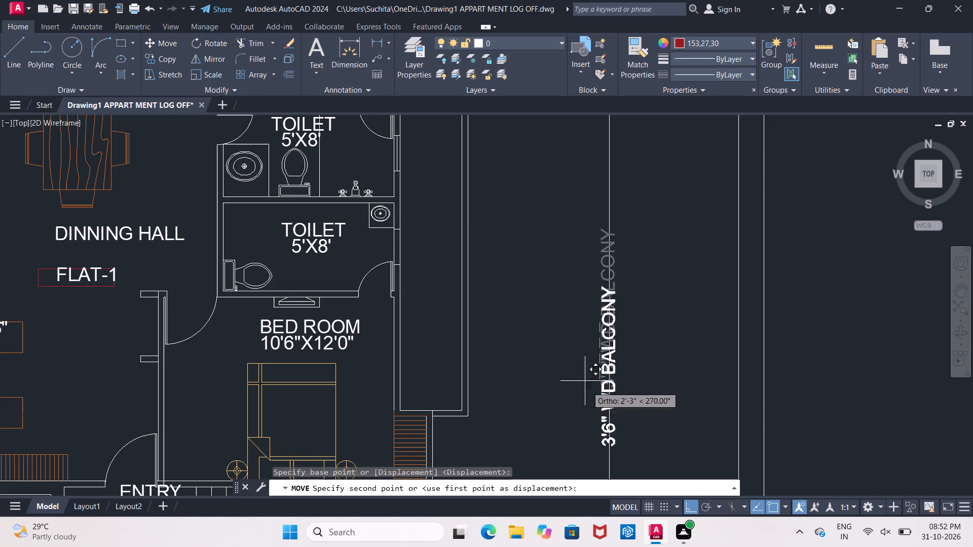
click(683, 506)
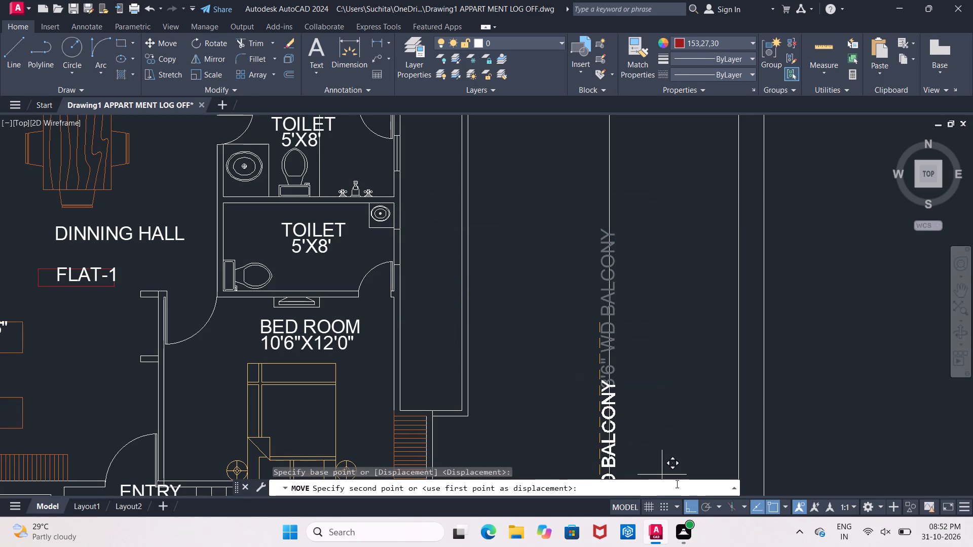
click(693, 506)
middle_drag(459, 253, 441, 386)
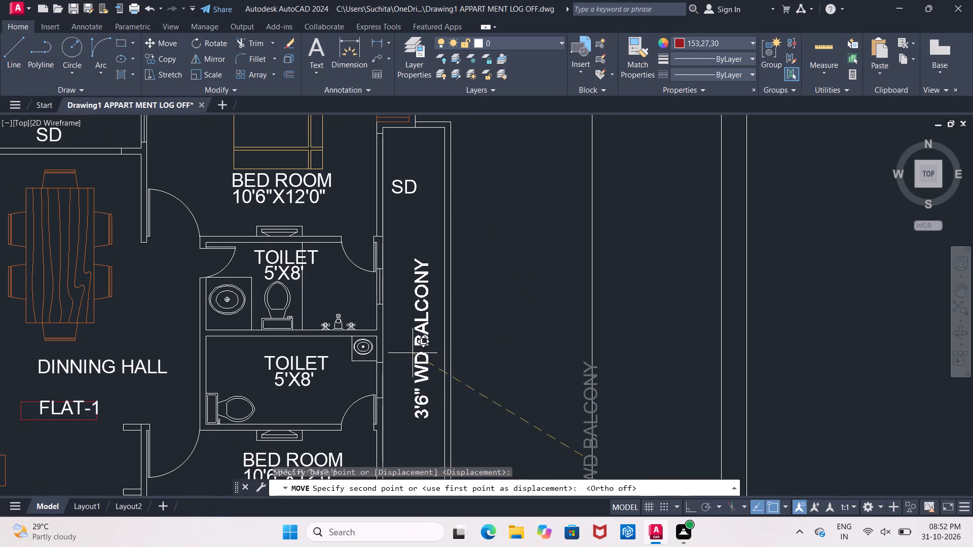
click(407, 382)
Replace the small red rectangle at the FLAT-1 label with a new rectangle enclosing the whole text.
middle_drag(411, 366, 405, 215)
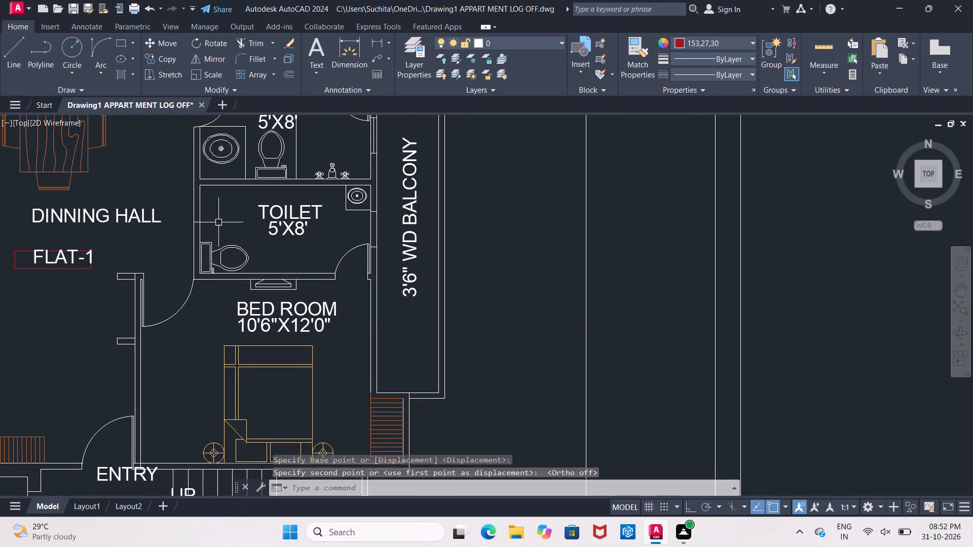
middle_drag(64, 220, 292, 242)
scroll(282, 248, down, 1)
scroll(291, 265, up, 3)
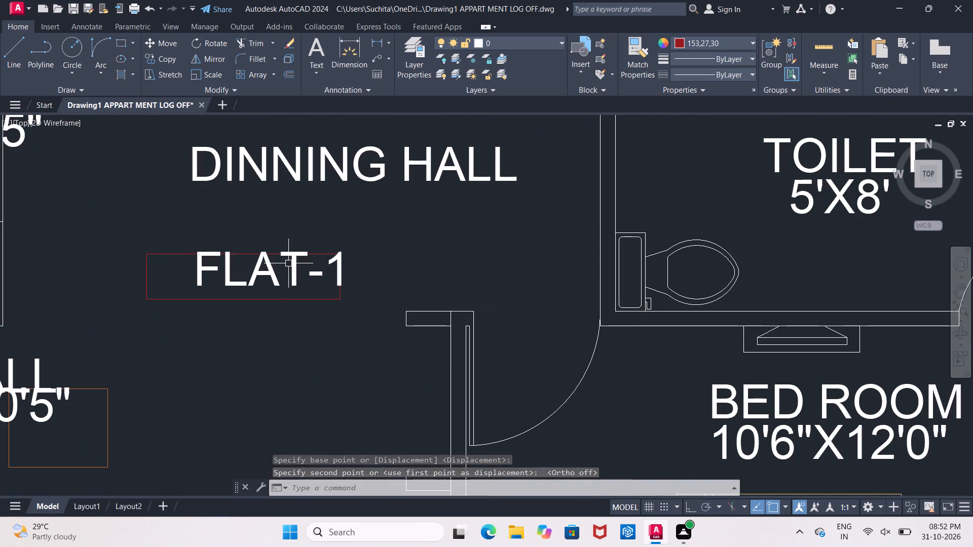
click(251, 256)
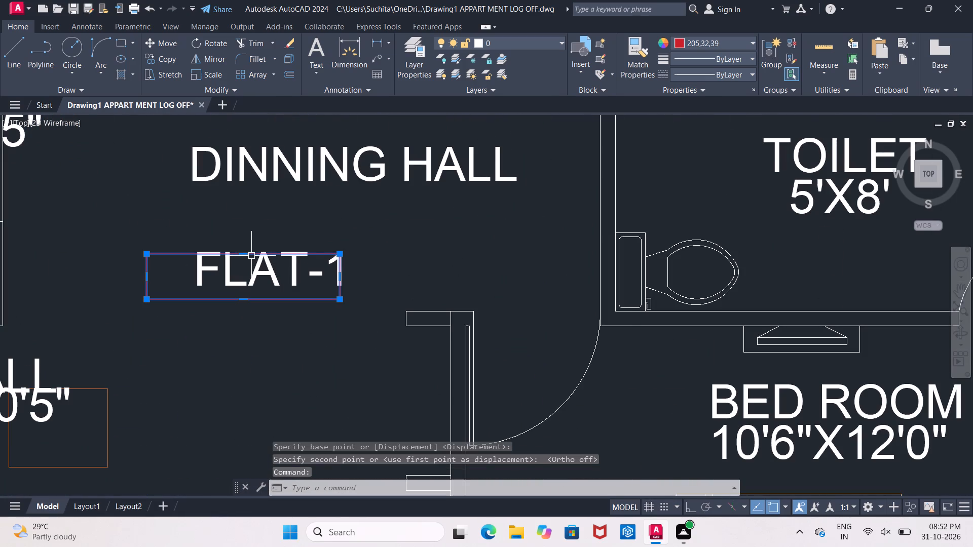
key(Delete)
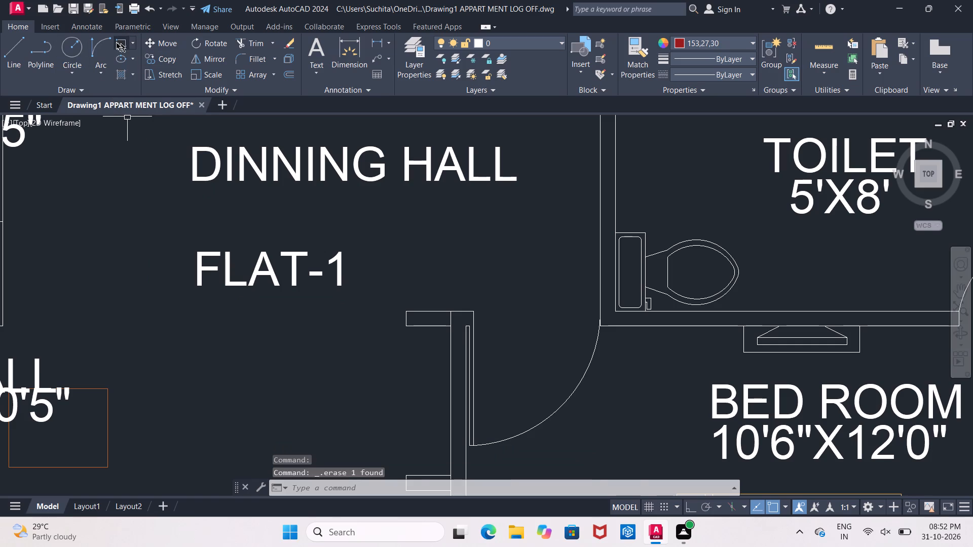
click(116, 42)
click(179, 240)
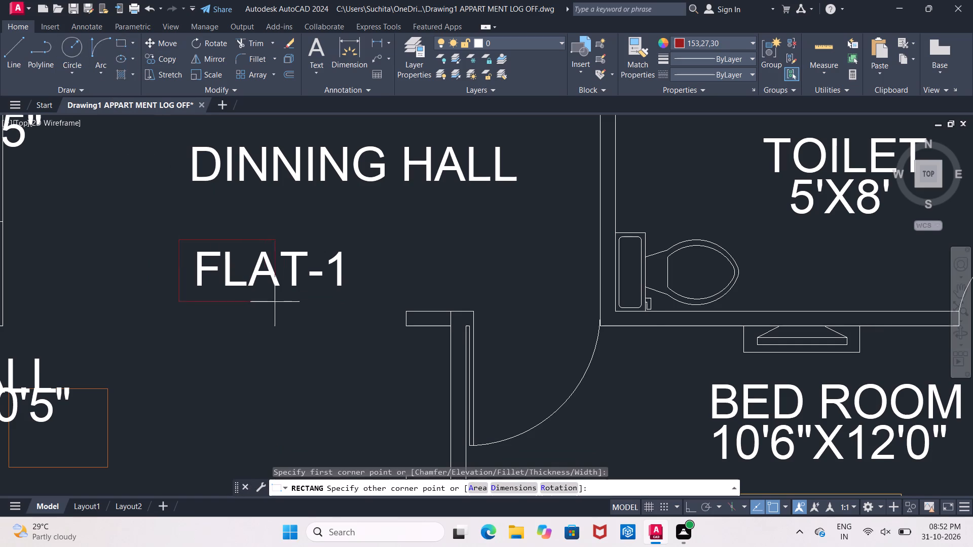
click(361, 306)
Move the KITCHEN and 7'7.5"X8'7.5" texts left so they fit inside FLAT-1's kitchen walls.
scroll(359, 306, down, 2)
middle_drag(167, 233, 240, 255)
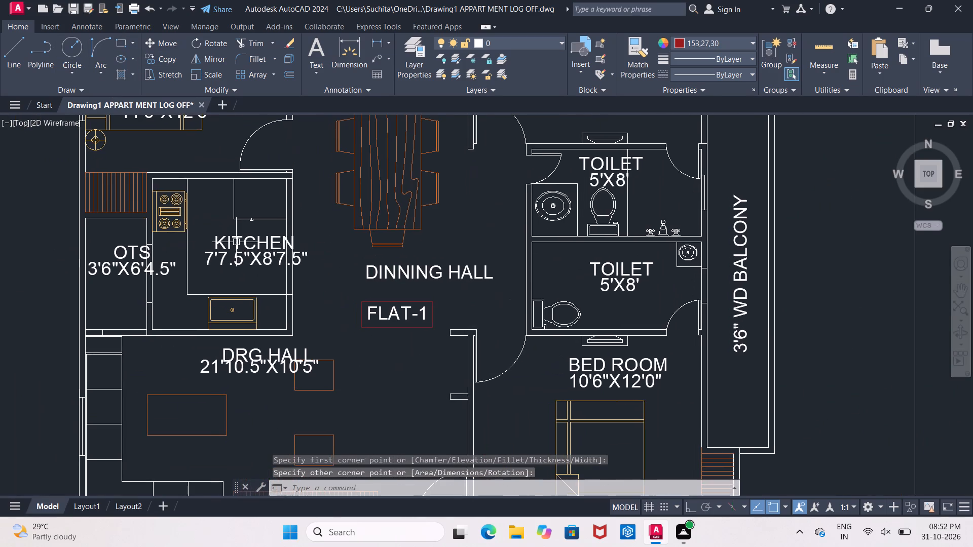
click(236, 241)
click(241, 259)
click(160, 45)
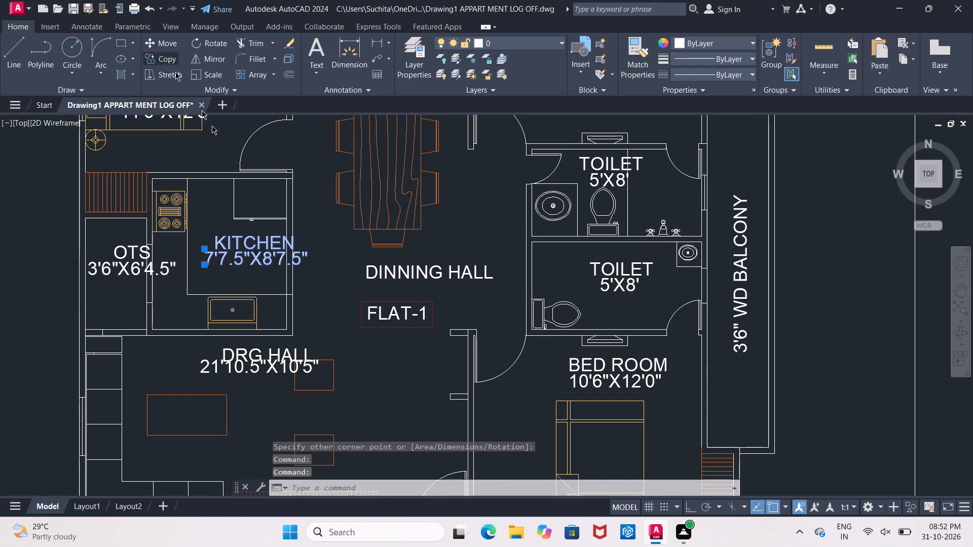
click(325, 293)
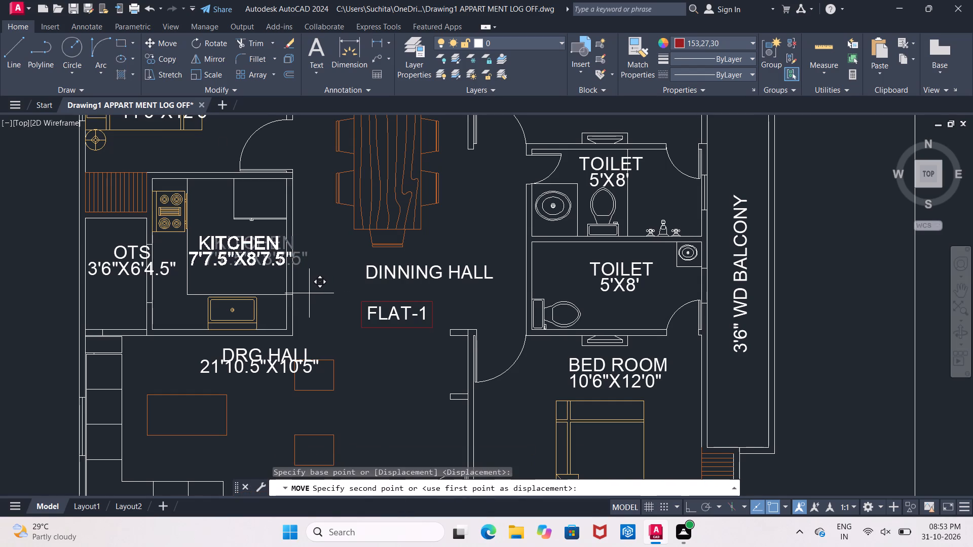
click(308, 293)
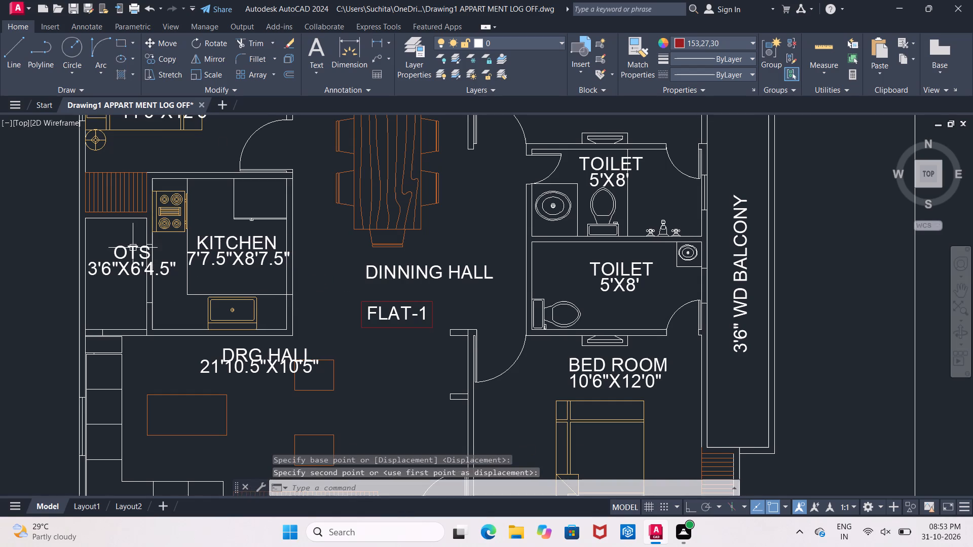
Rotate the OTS and 3'6"X6'4.5" texts beside FLAT-1's kitchen 90° with Ortho on so they read vertically.
click(127, 248)
click(130, 270)
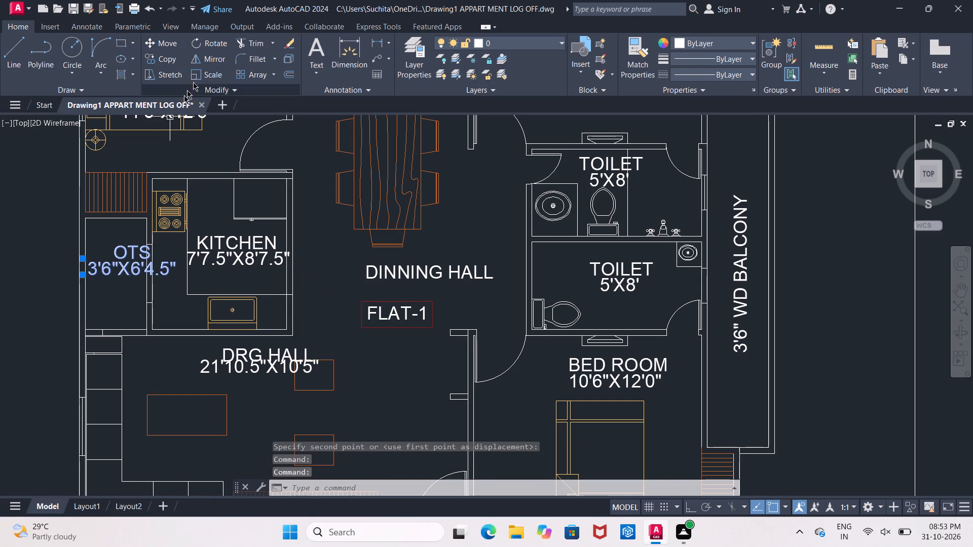
click(200, 47)
click(171, 264)
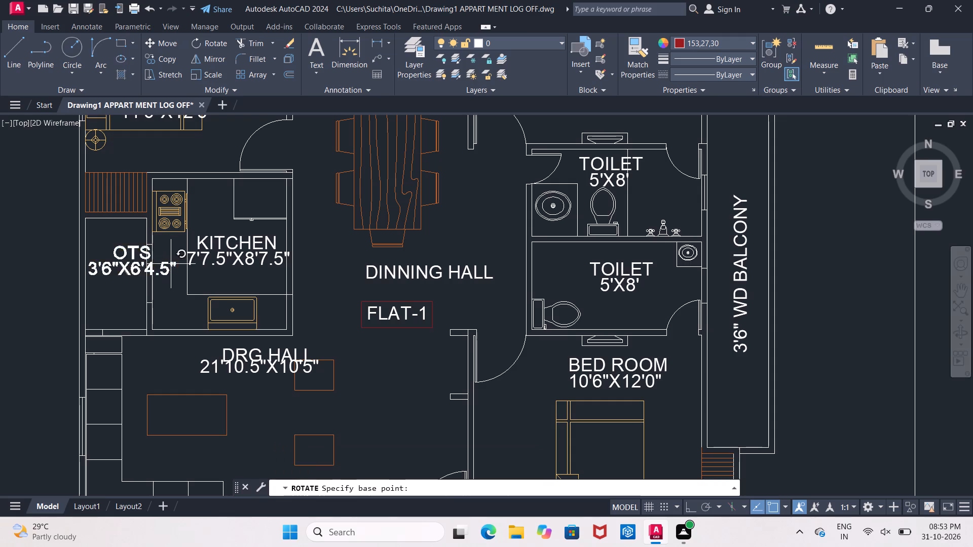
click(689, 510)
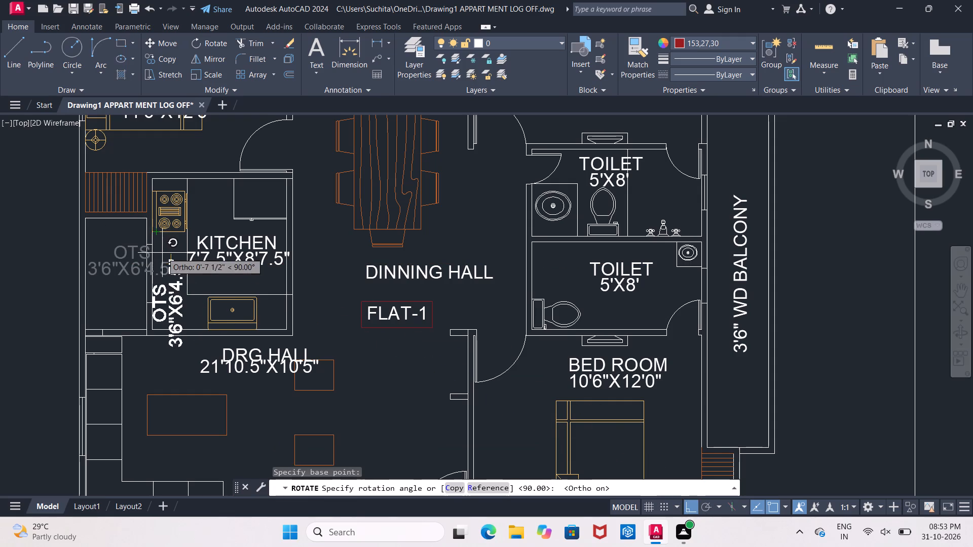
click(163, 254)
Move the vertical OTS and 3'6"X6'4.5" texts with Ortho off into the OTS shaft left of the kitchen.
click(159, 303)
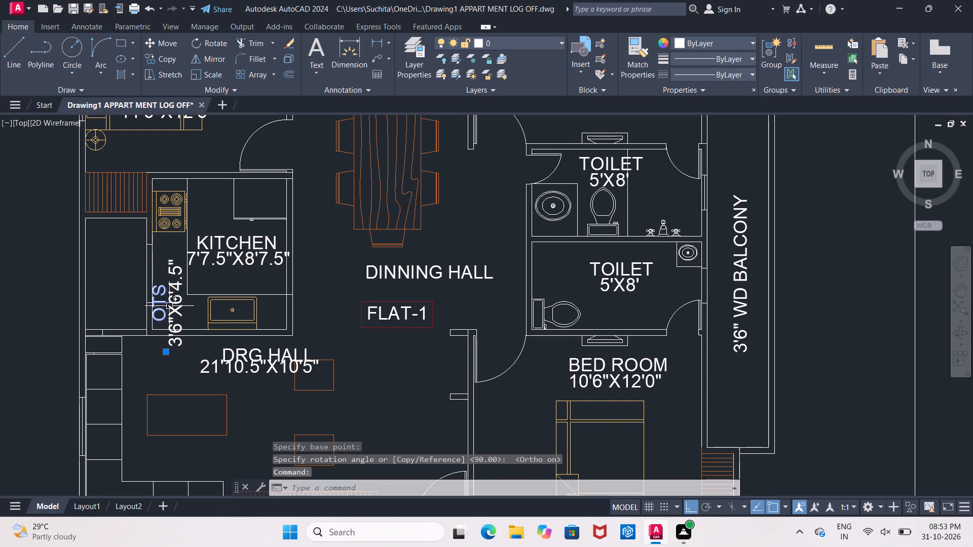
click(169, 306)
click(151, 45)
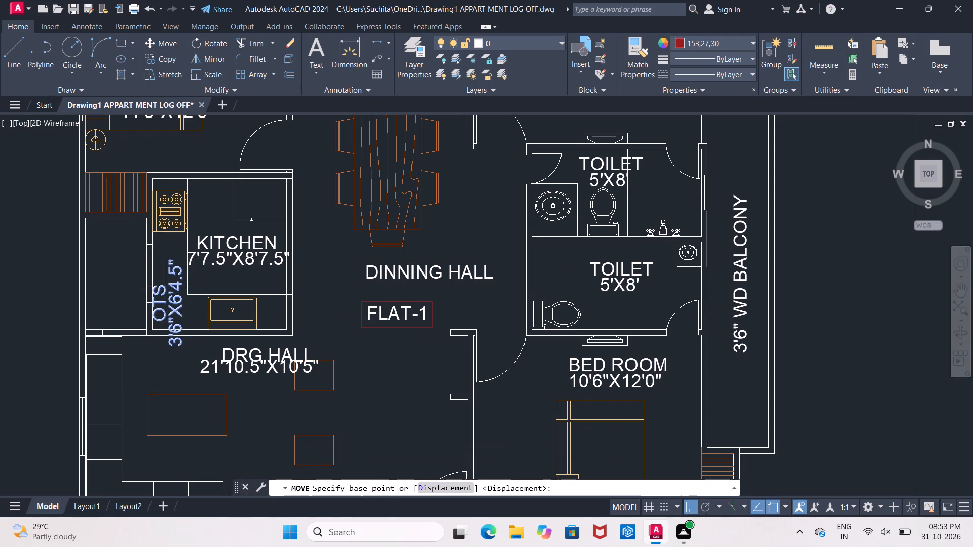
click(171, 303)
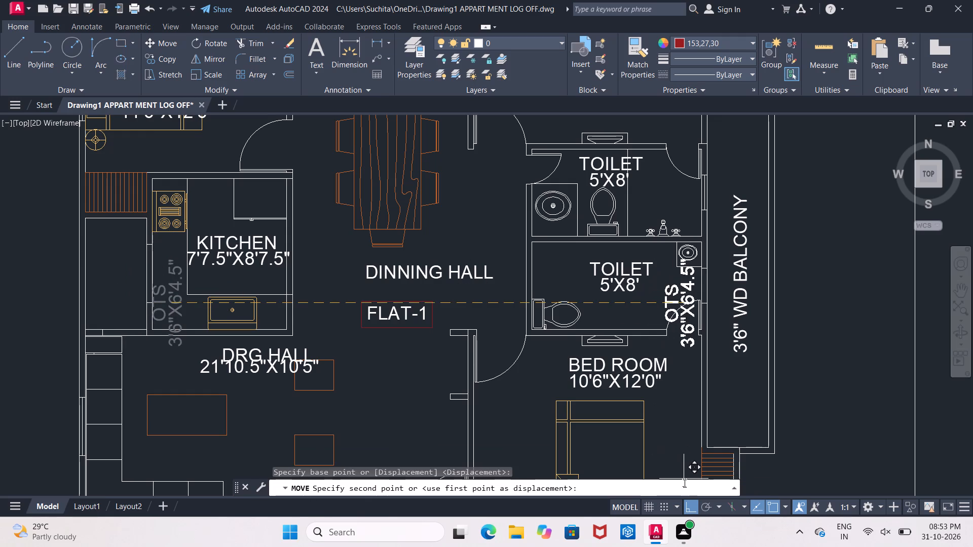
click(689, 503)
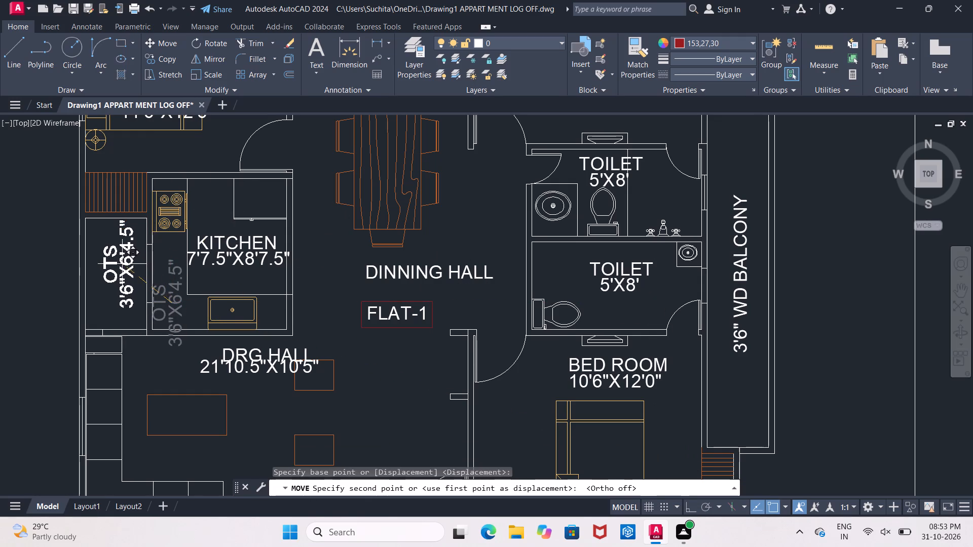
click(115, 269)
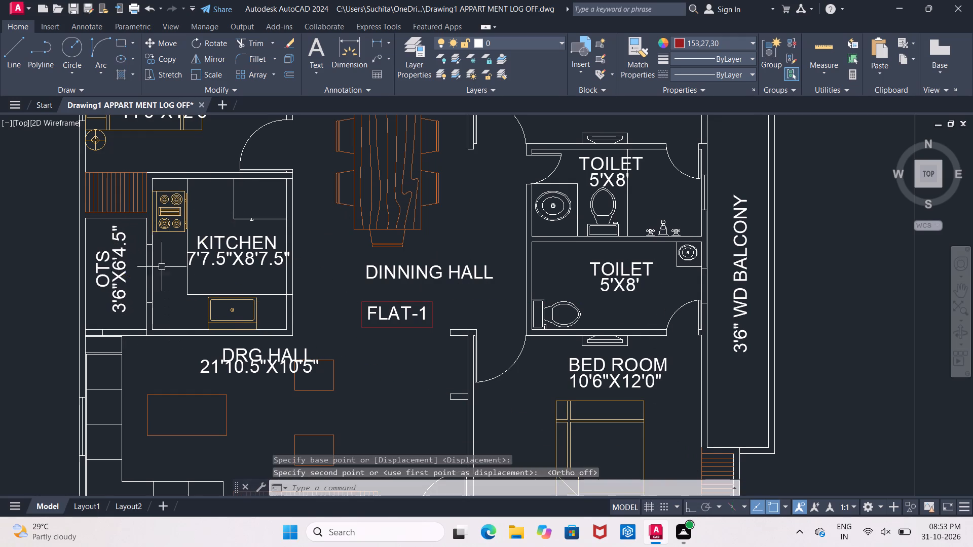
Delete the white vertical line closing the outer edge of the orange-lined wardrobe in FLAT-1's lower 10'6"X12'0" bed room.
scroll(199, 250, down, 1)
middle_drag(207, 237, 104, 118)
scroll(412, 288, up, 2)
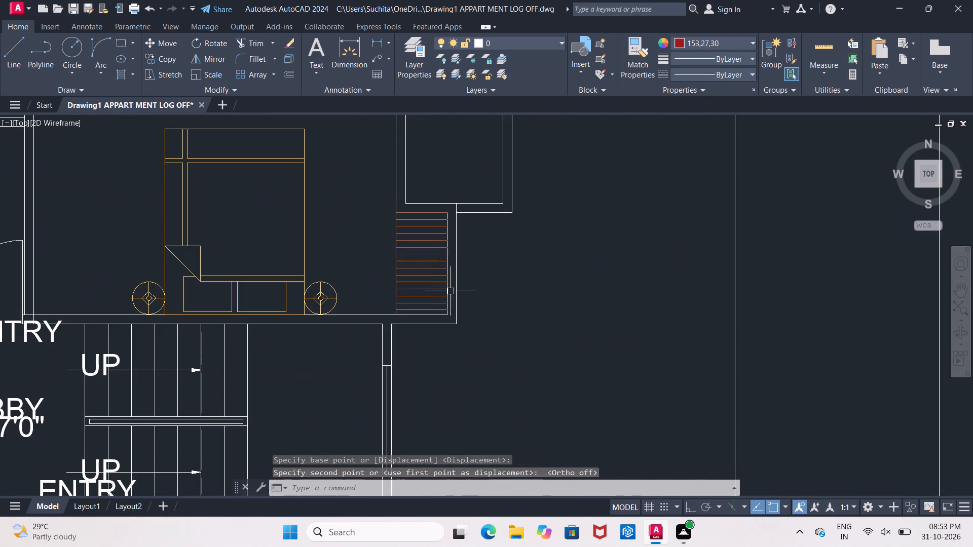
scroll(451, 292, up, 1)
middle_drag(451, 292, 378, 271)
click(369, 268)
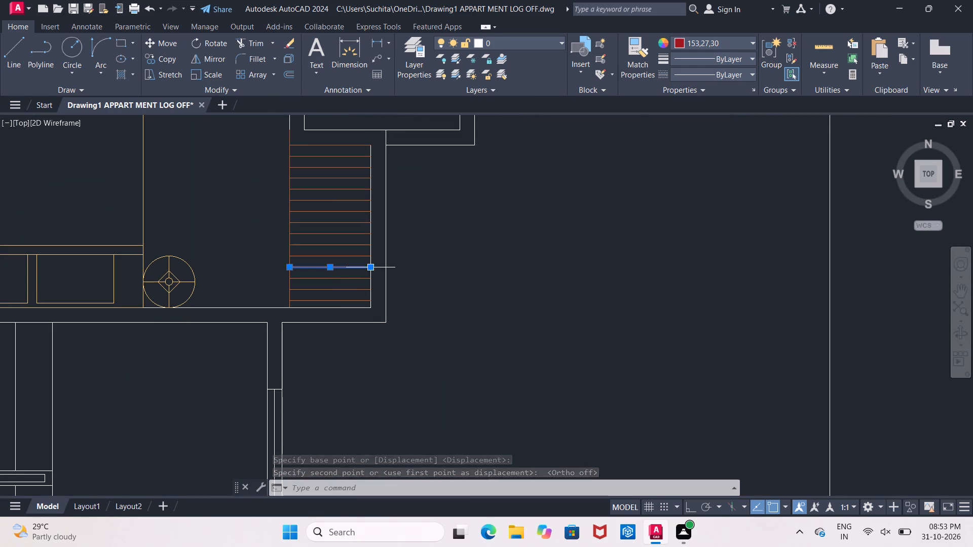
key(Escape)
scroll(369, 260, up, 2)
click(368, 259)
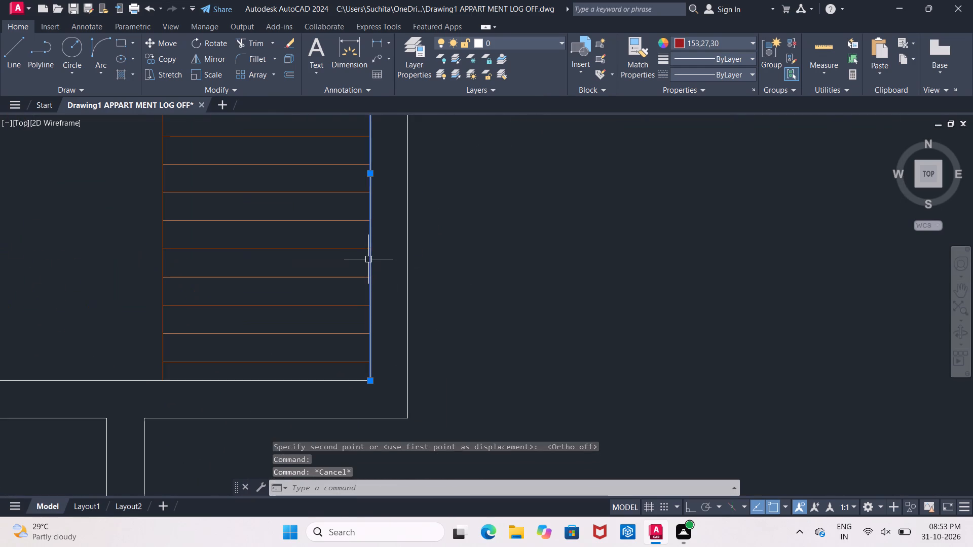
key(Delete)
Draw a vertical line along the wardrobe's outer edge, joining the ends of its top and bottom orange lines.
scroll(427, 248, down, 2)
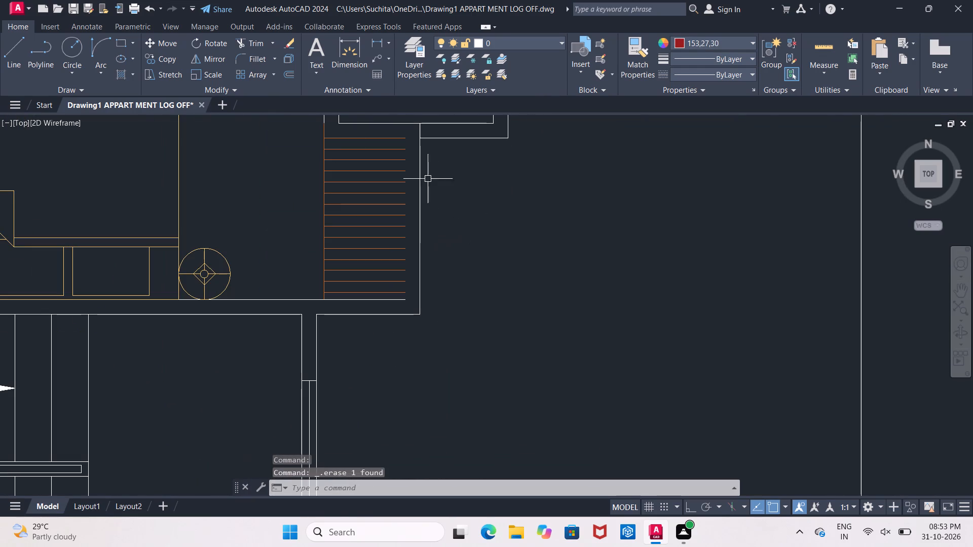
click(5, 53)
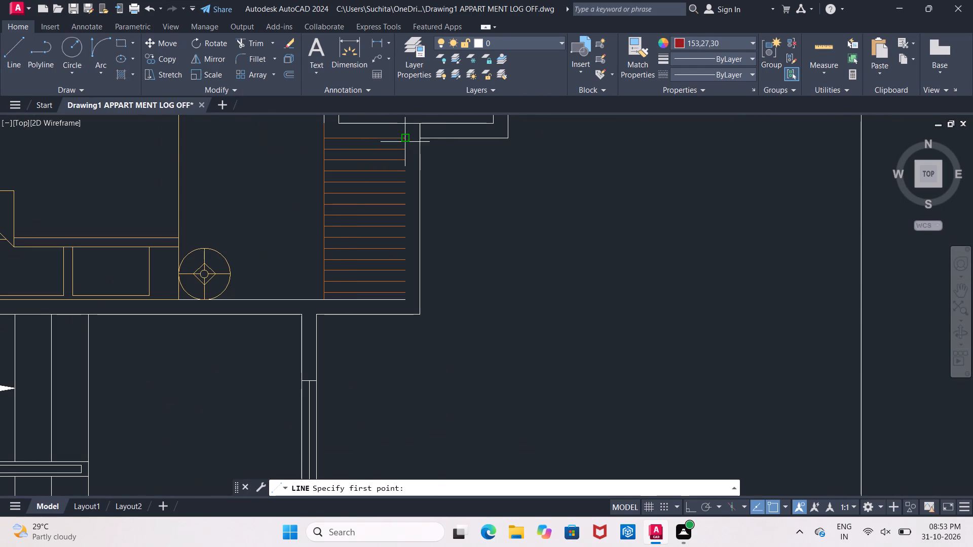
click(405, 141)
click(405, 291)
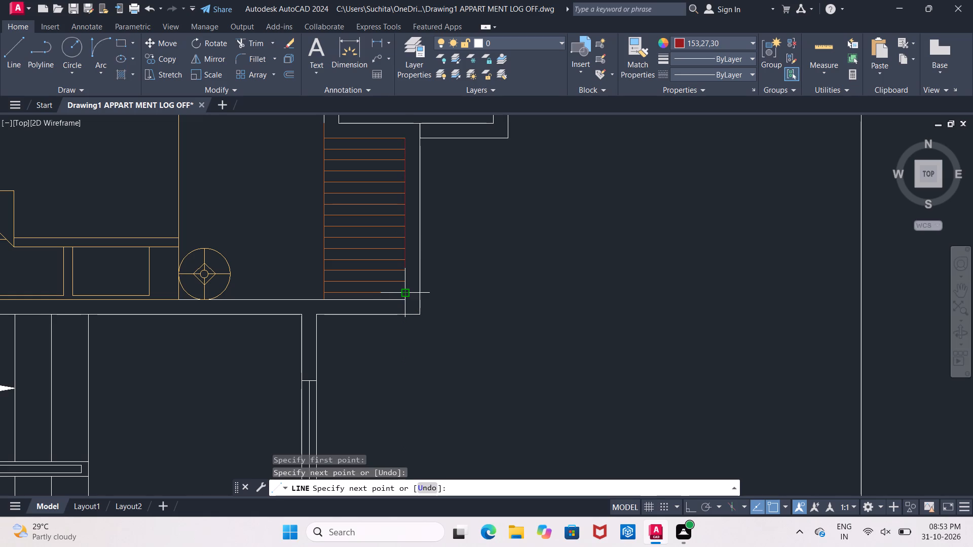
key(Escape)
Match the new wardrobe edge line's properties to one of the orange horizontal wardrobe lines.
click(630, 50)
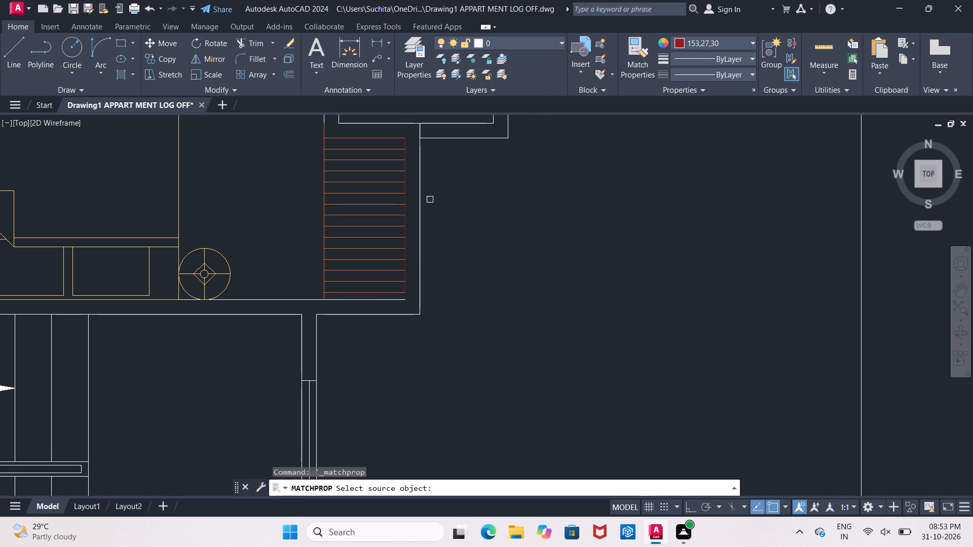
click(377, 215)
click(407, 226)
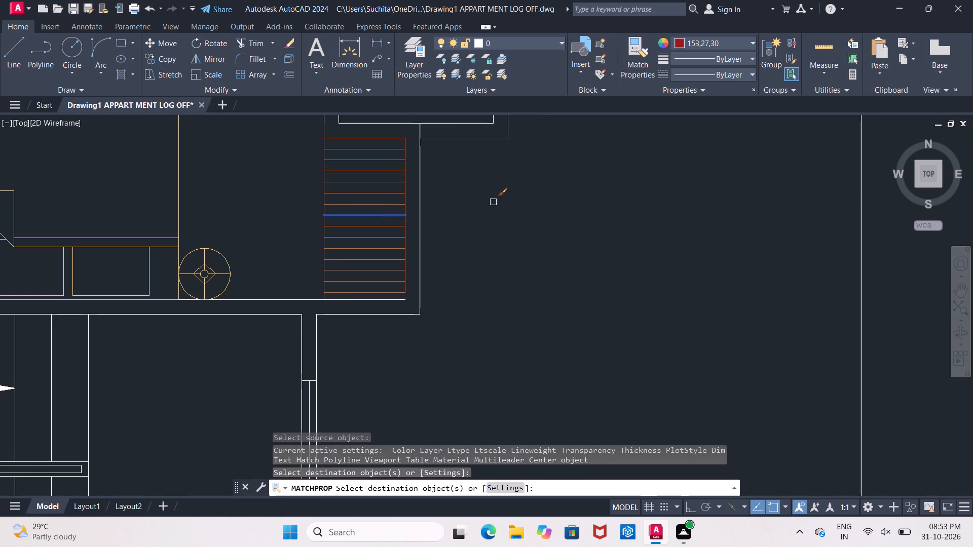
key(Escape)
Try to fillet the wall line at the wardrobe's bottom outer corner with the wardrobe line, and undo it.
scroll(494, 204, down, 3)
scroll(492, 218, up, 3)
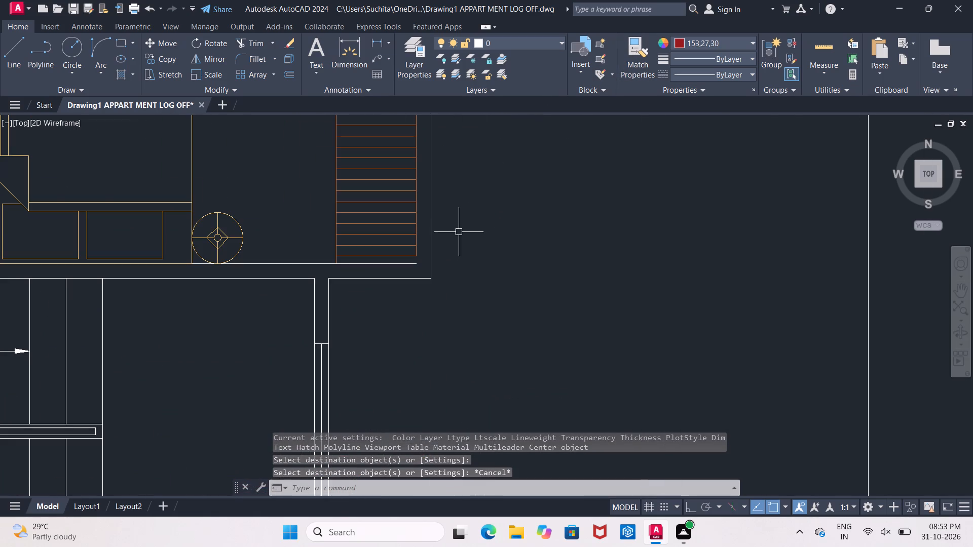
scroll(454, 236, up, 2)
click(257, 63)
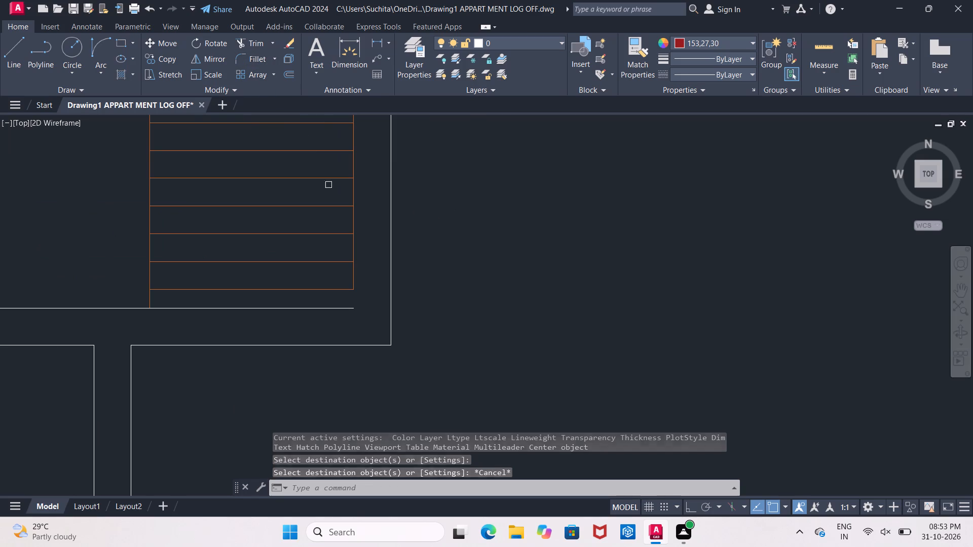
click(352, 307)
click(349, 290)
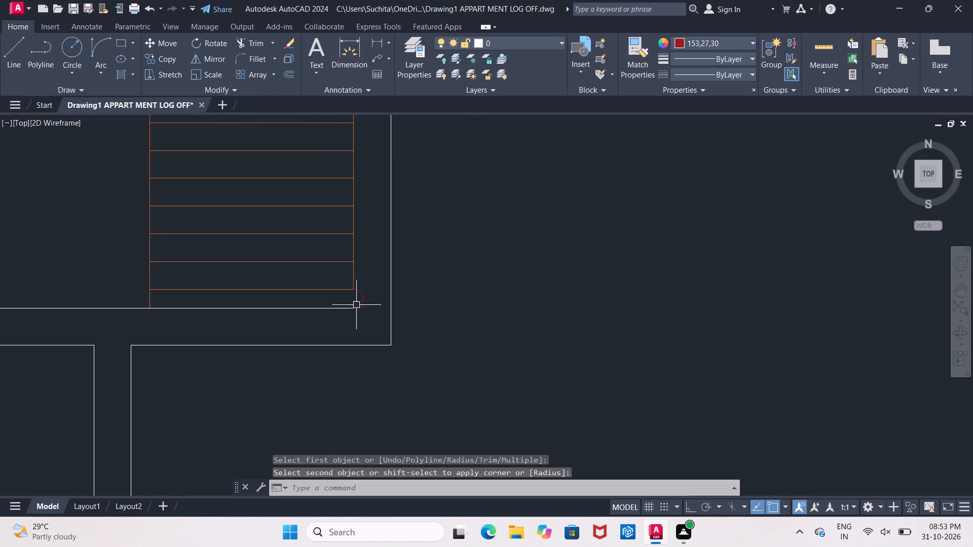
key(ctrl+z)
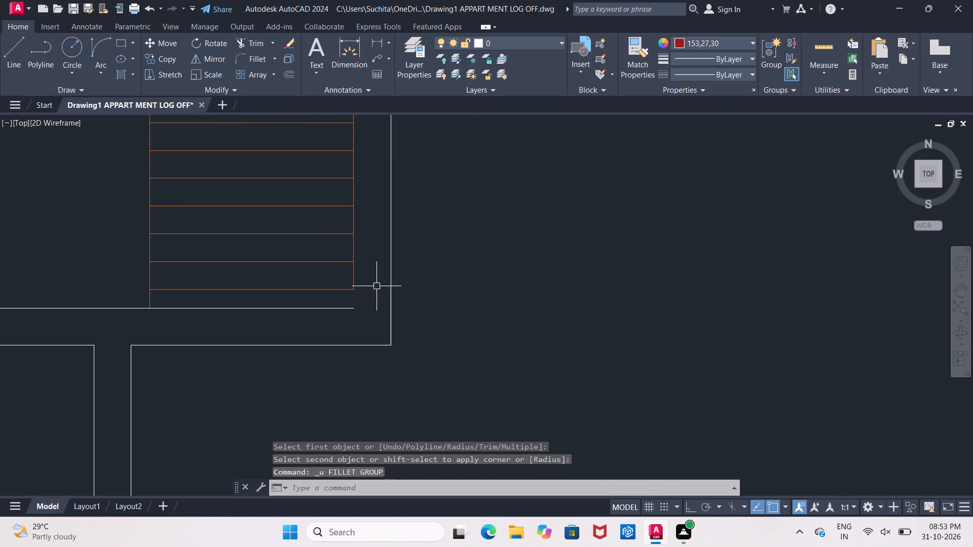
Stretch the lower end of the orange wardrobe edge line down to the end of the wall line.
click(355, 277)
click(352, 290)
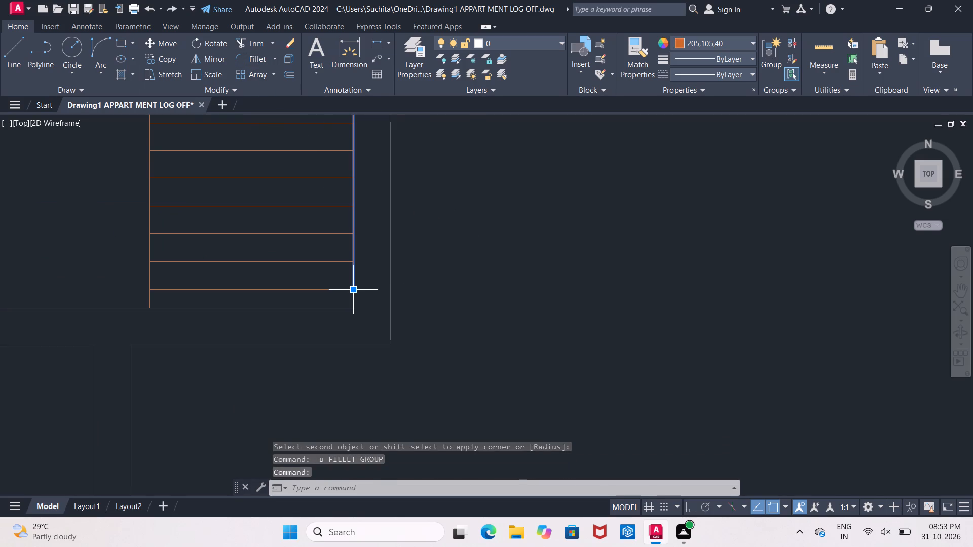
click(354, 311)
key(Escape)
Move FLAT-1's DRG HALL and 21'10.5"X10'5" texts left so they clear the small orange furniture square.
scroll(452, 276, down, 2)
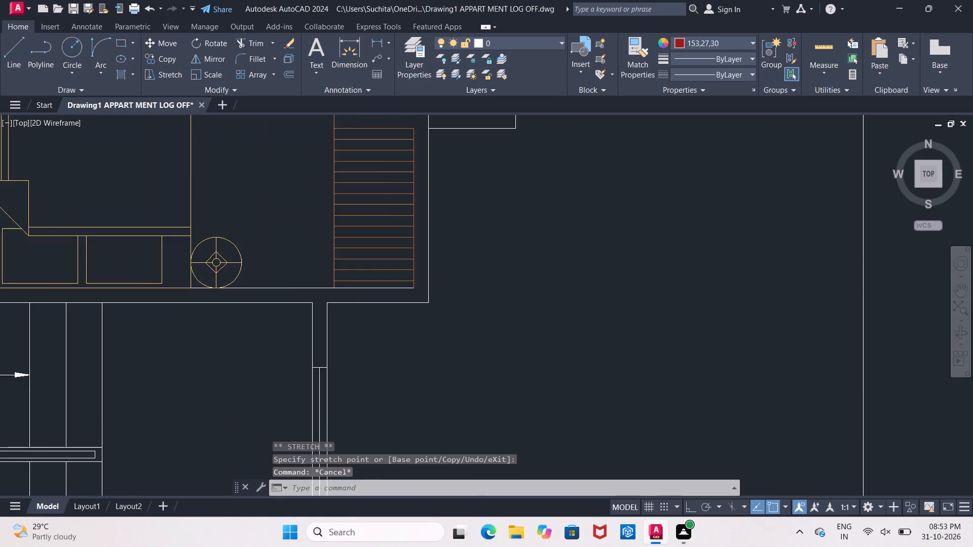
scroll(452, 276, down, 3)
middle_drag(214, 240, 309, 284)
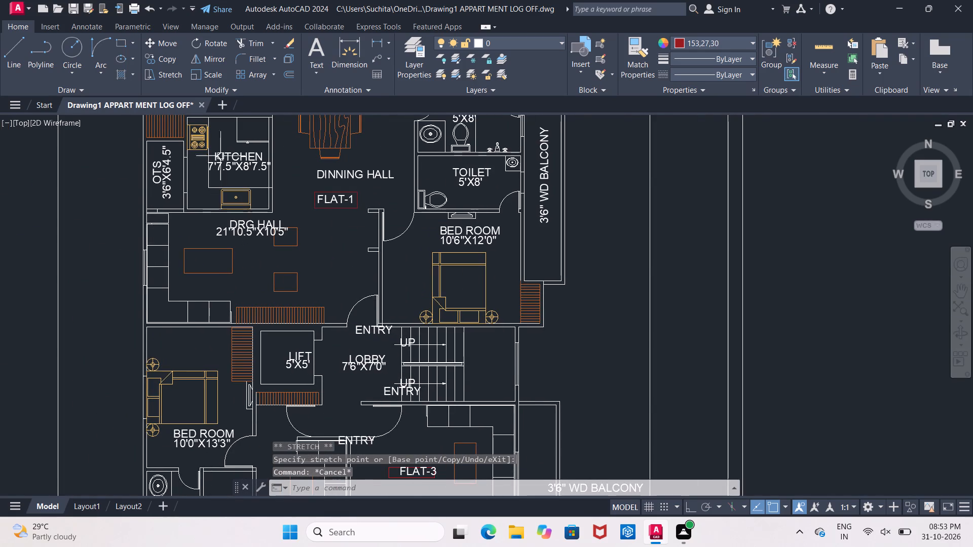
scroll(226, 154, up, 1)
scroll(269, 278, up, 1)
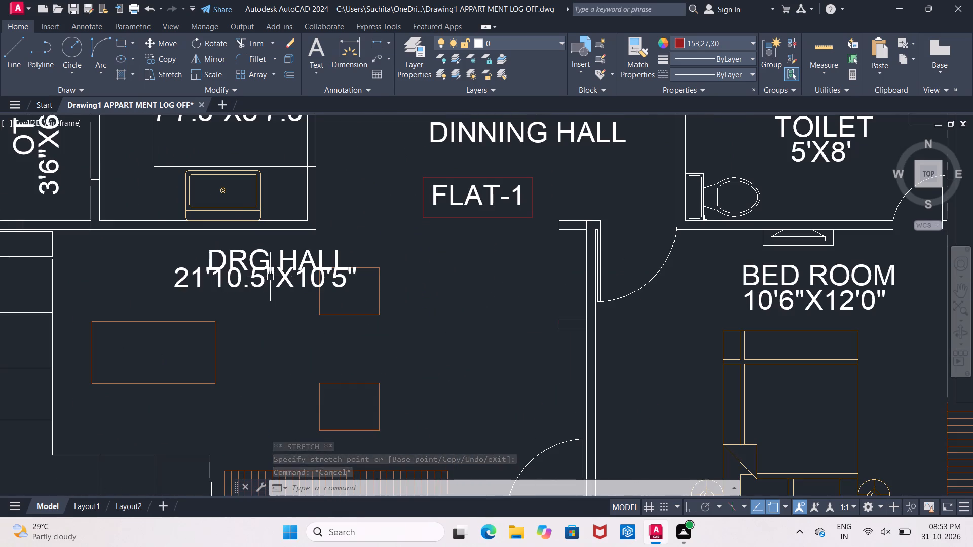
click(270, 277)
click(265, 252)
click(172, 42)
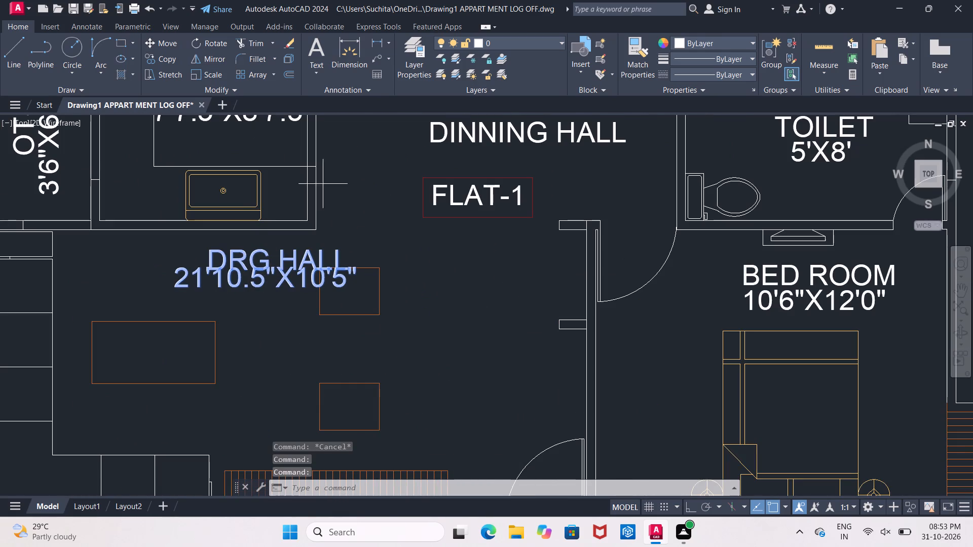
click(456, 295)
click(416, 296)
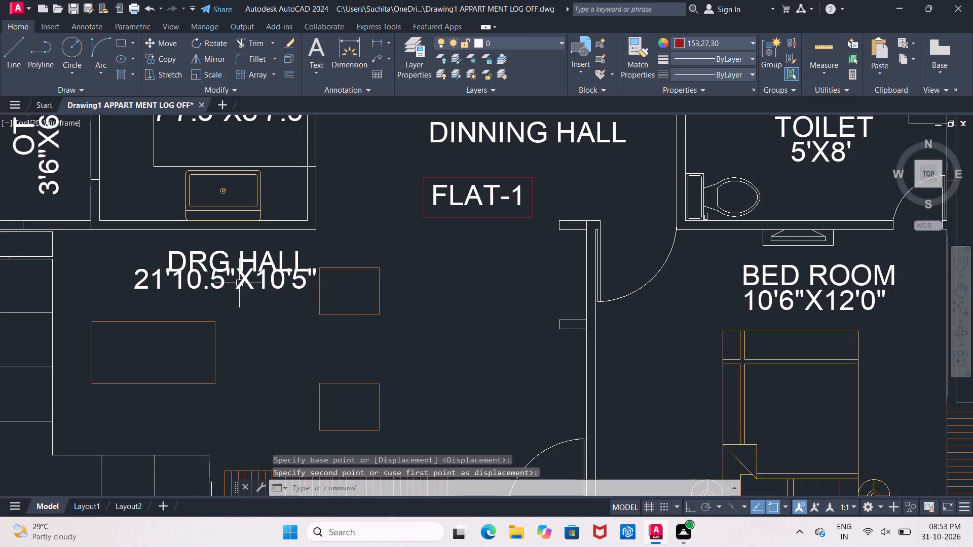
Move the 21'10.5"X10'5" text slightly down so it clears the DRG HALL text above it.
click(239, 283)
click(162, 43)
click(435, 268)
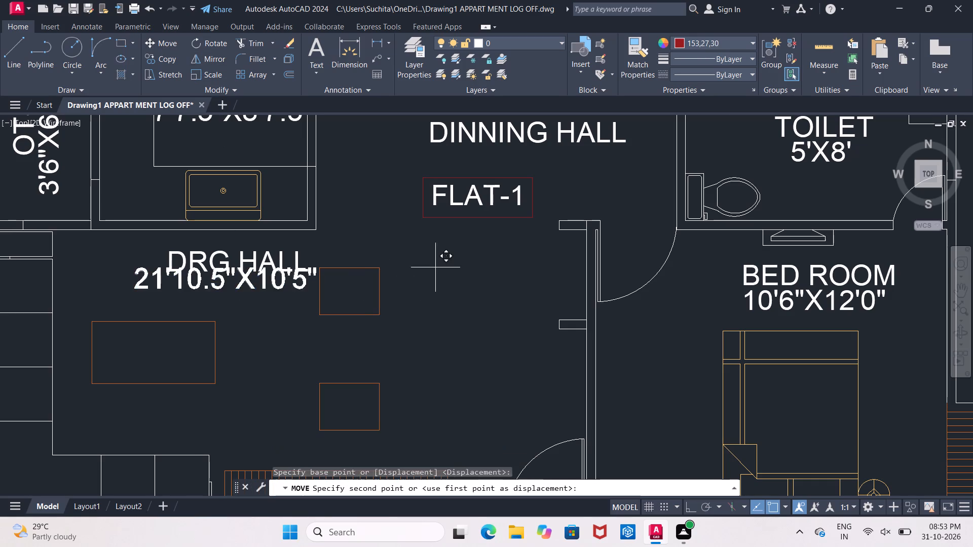
click(435, 276)
Move the ENTRY text at FLAT-1's door down and left into the lobby, clear of the wall lines.
scroll(434, 273, down, 1)
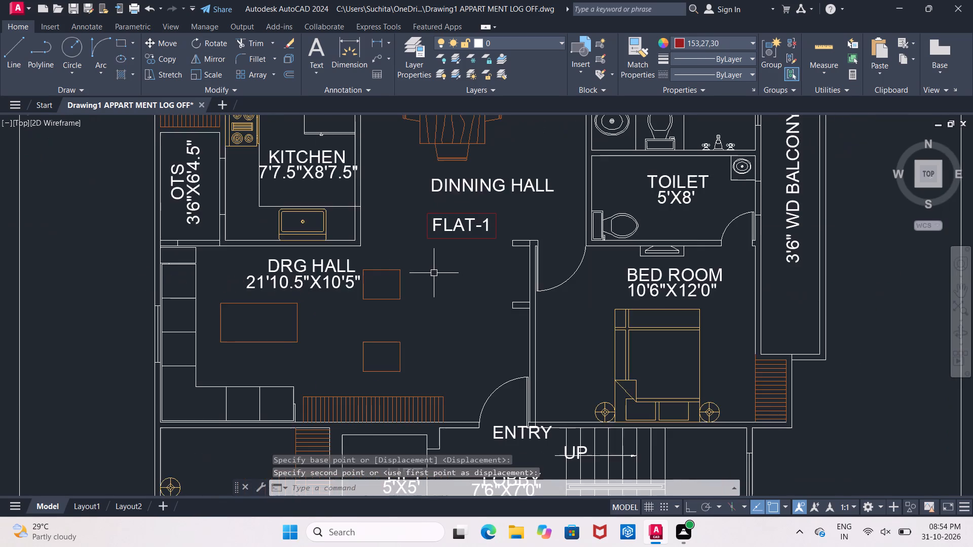
scroll(428, 275, down, 1)
middle_drag(447, 298, 363, 240)
scroll(363, 240, down, 1)
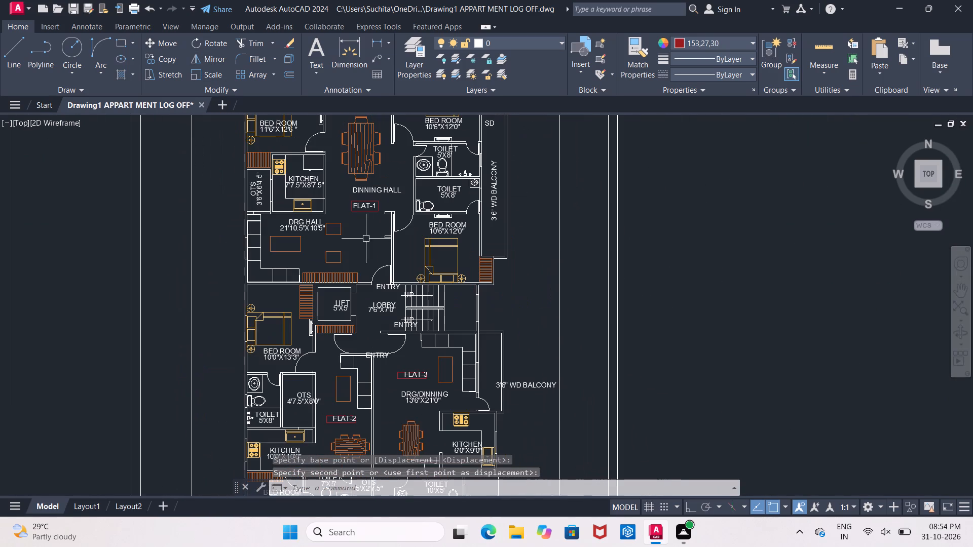
scroll(386, 295, up, 3)
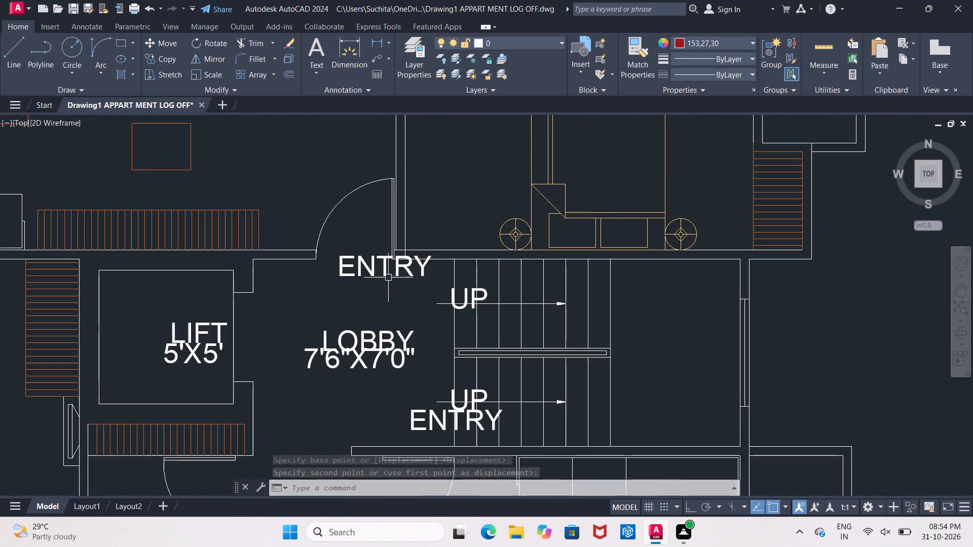
click(383, 272)
click(171, 46)
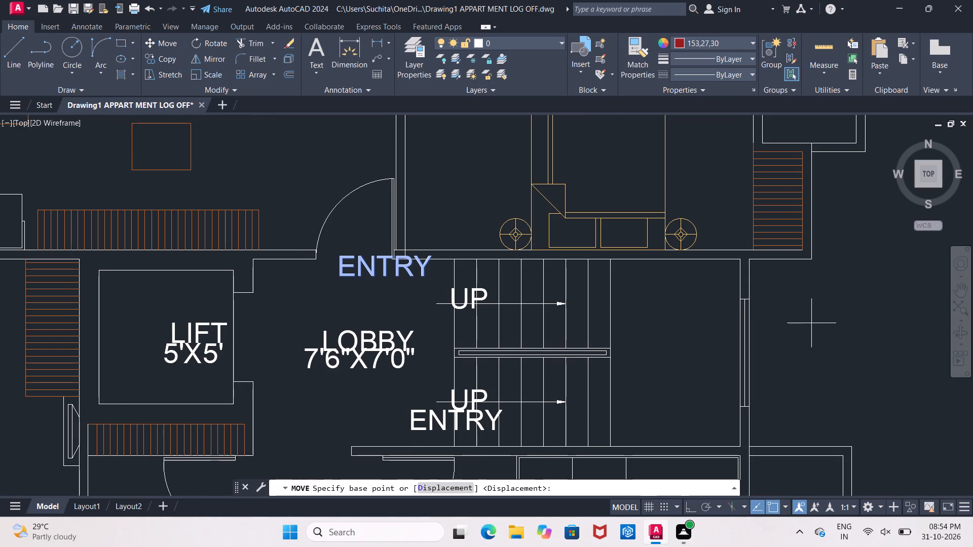
click(846, 326)
click(808, 337)
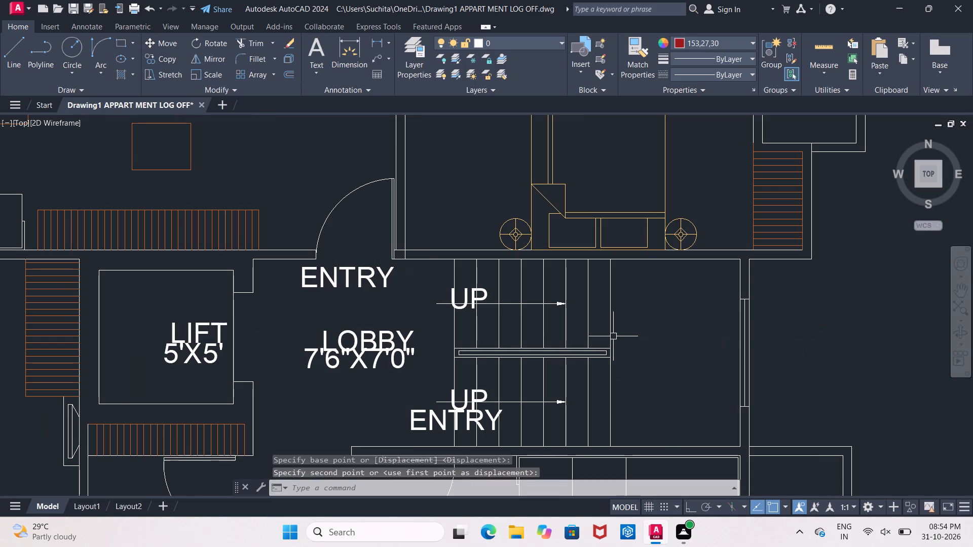
Move both UP texts left off the stair treads to the start of their arrows.
click(467, 296)
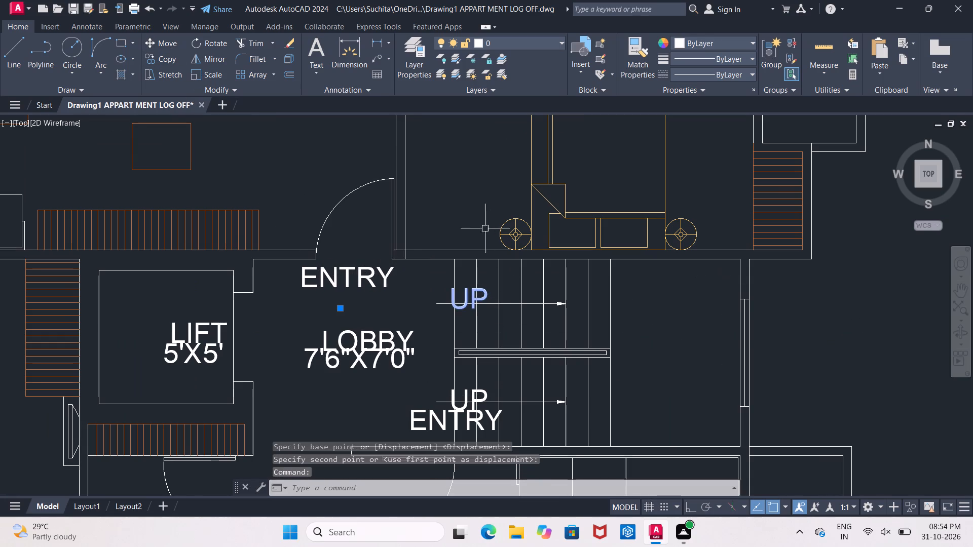
click(477, 389)
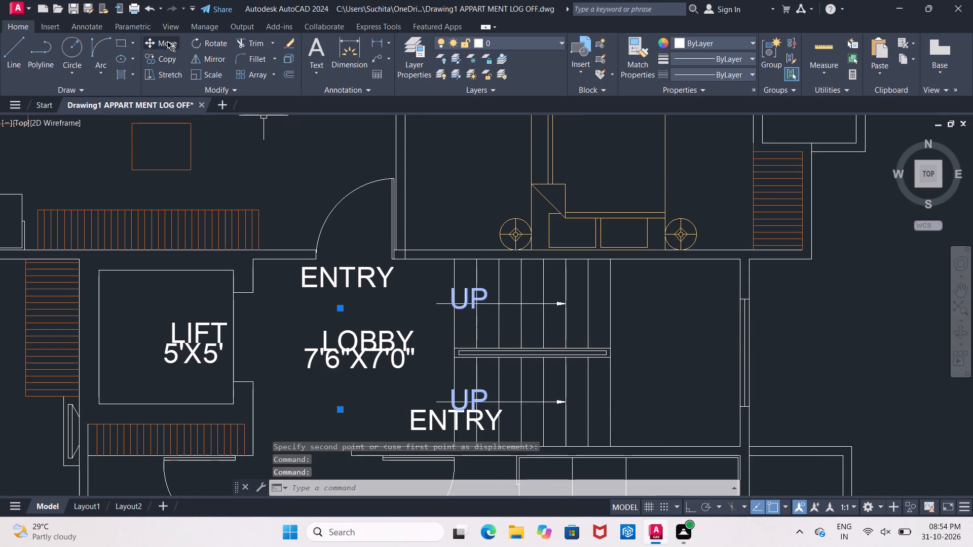
click(167, 41)
click(918, 355)
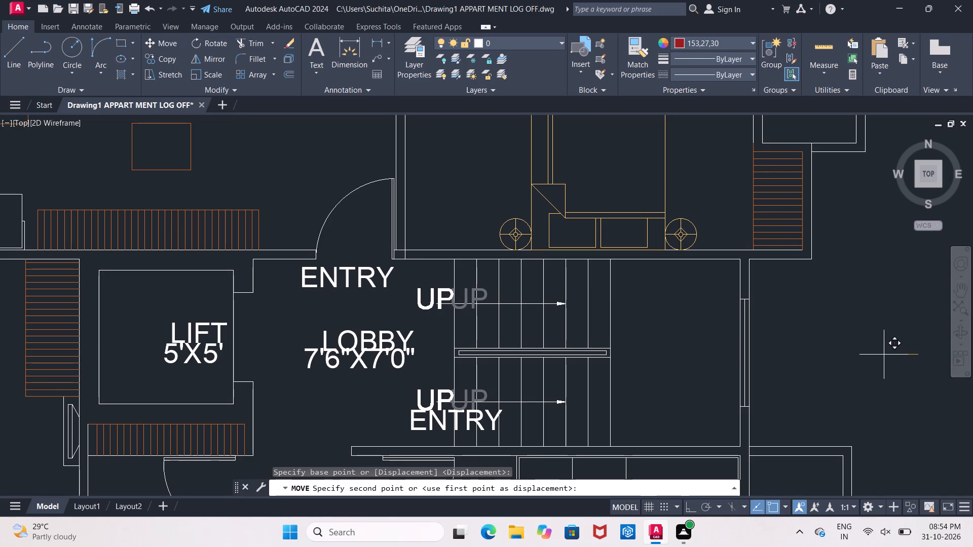
click(876, 347)
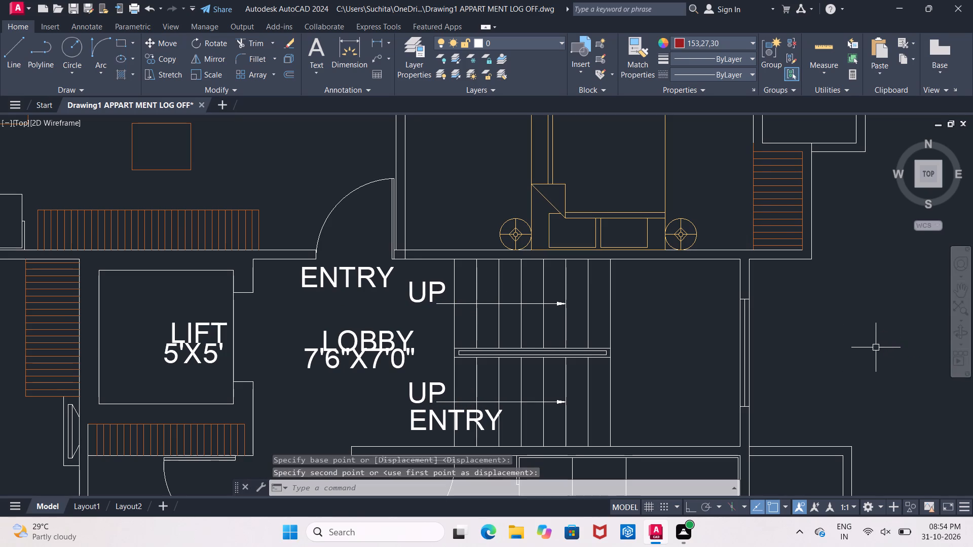
Set the arrowhead size of the upper UP stair leader to 9".
click(561, 302)
right_click(561, 302)
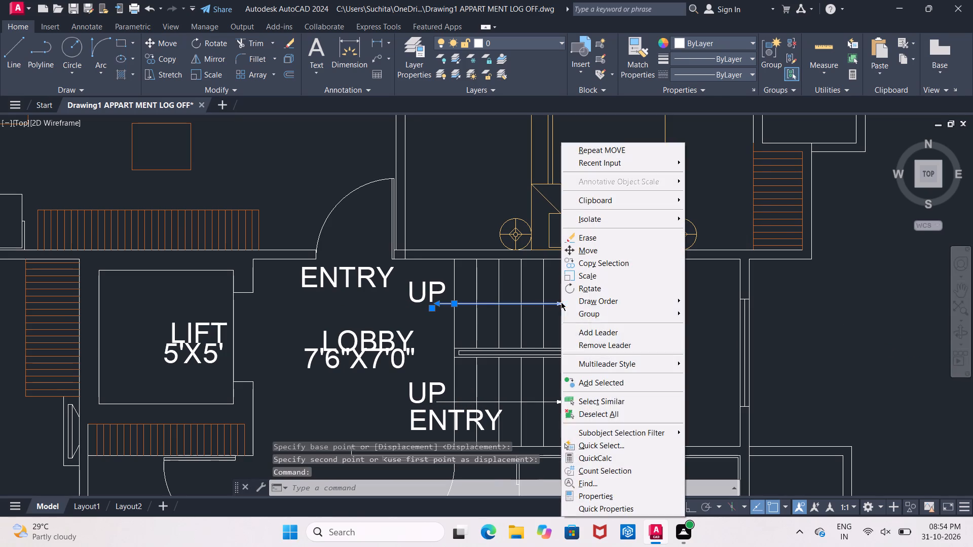
click(614, 492)
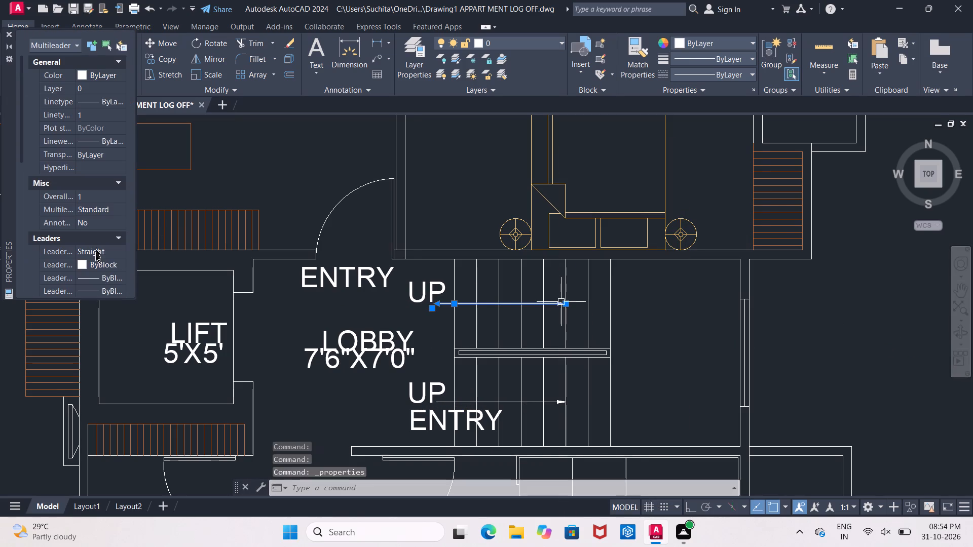
scroll(97, 242, down, 1)
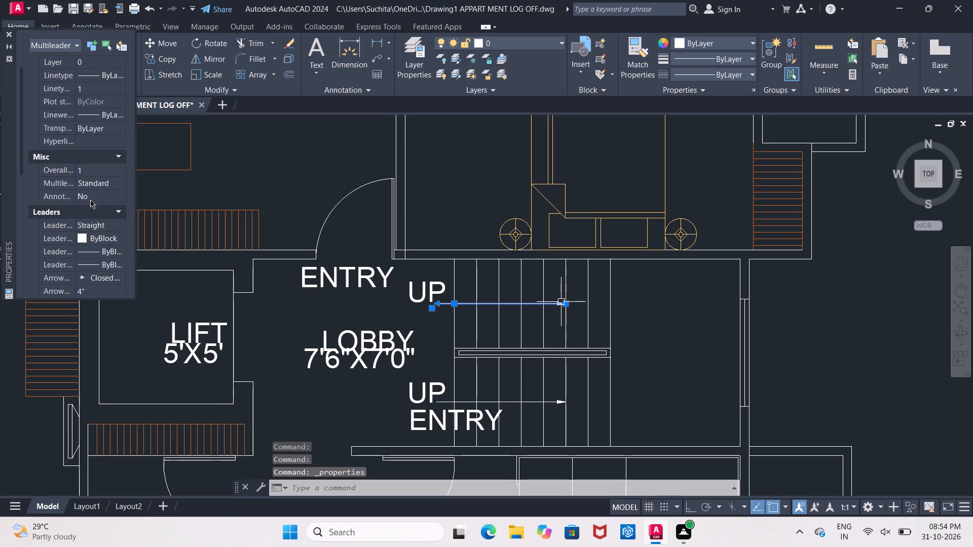
scroll(92, 219, down, 1)
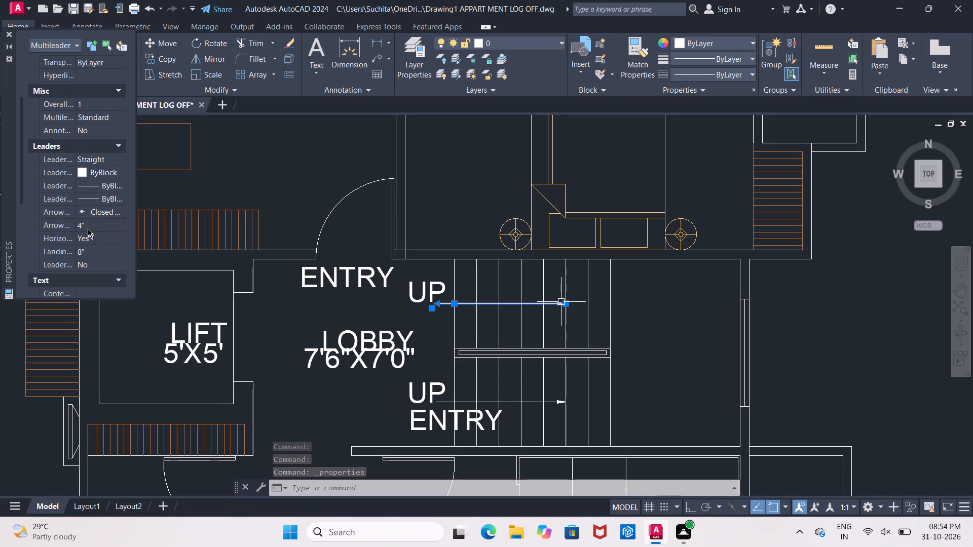
click(87, 226)
key(BackSpace)
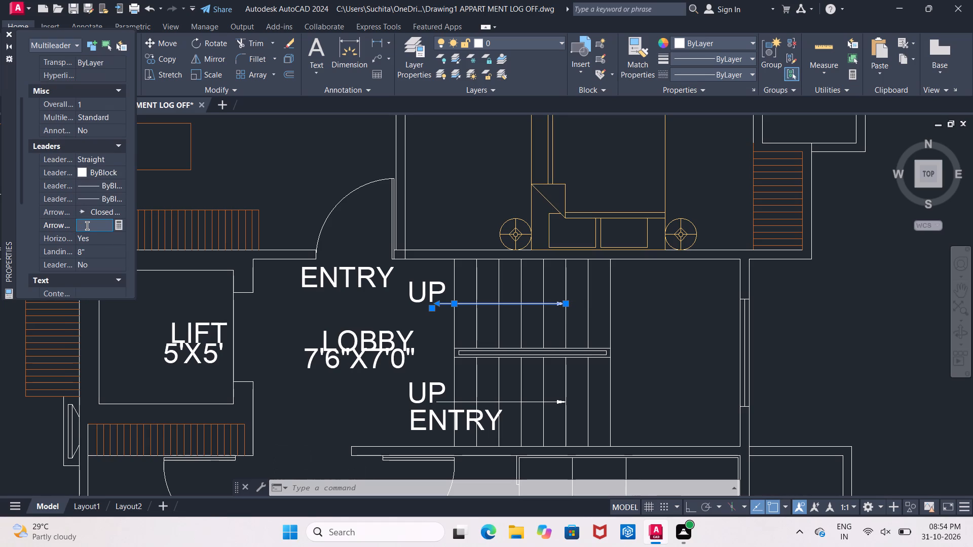
text(9")
click(265, 173)
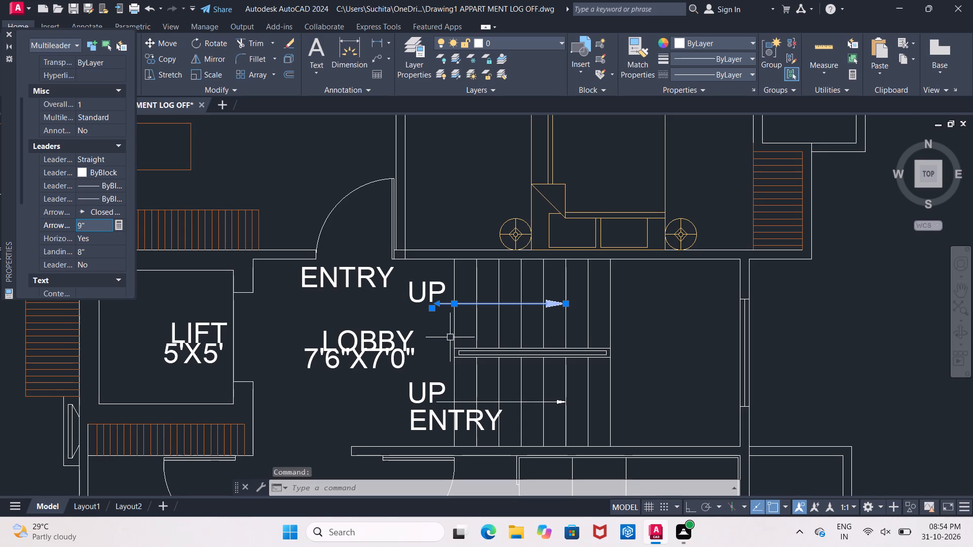
Match the lower UP stair leader's properties to the upper leader with the enlarged arrowhead.
key(Escape)
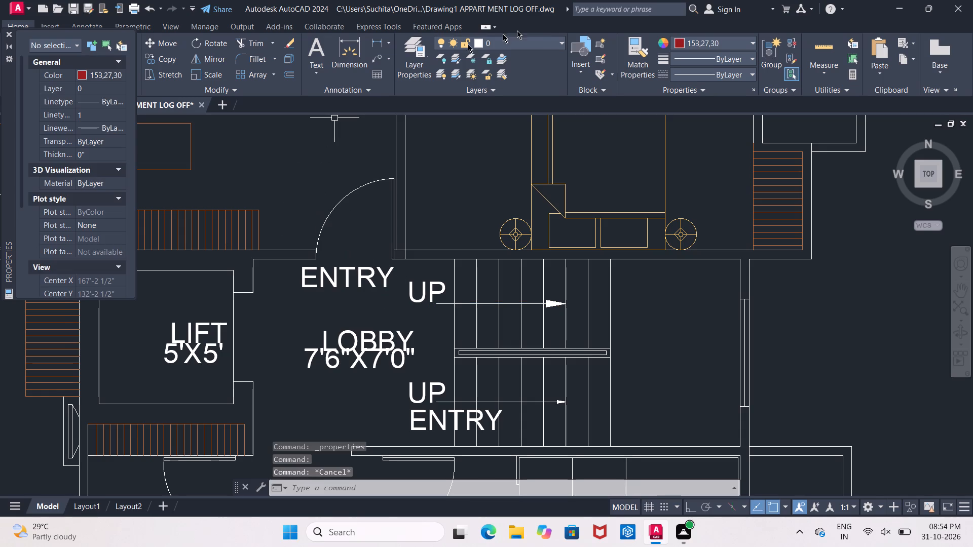
click(633, 49)
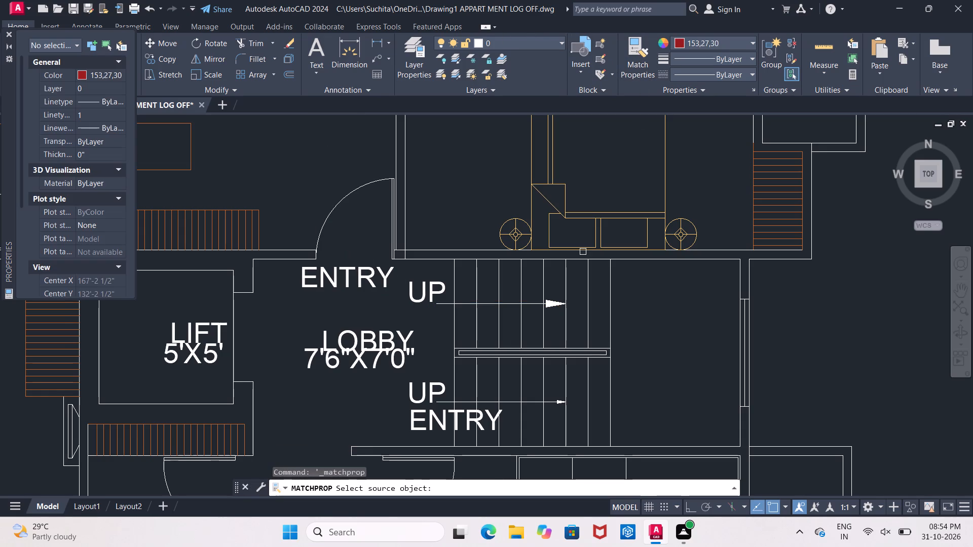
click(6, 32)
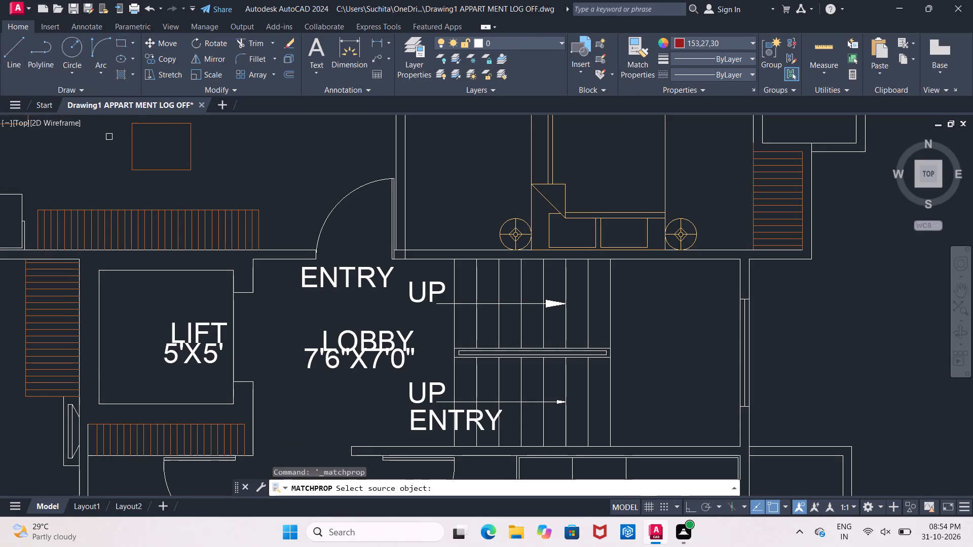
click(627, 52)
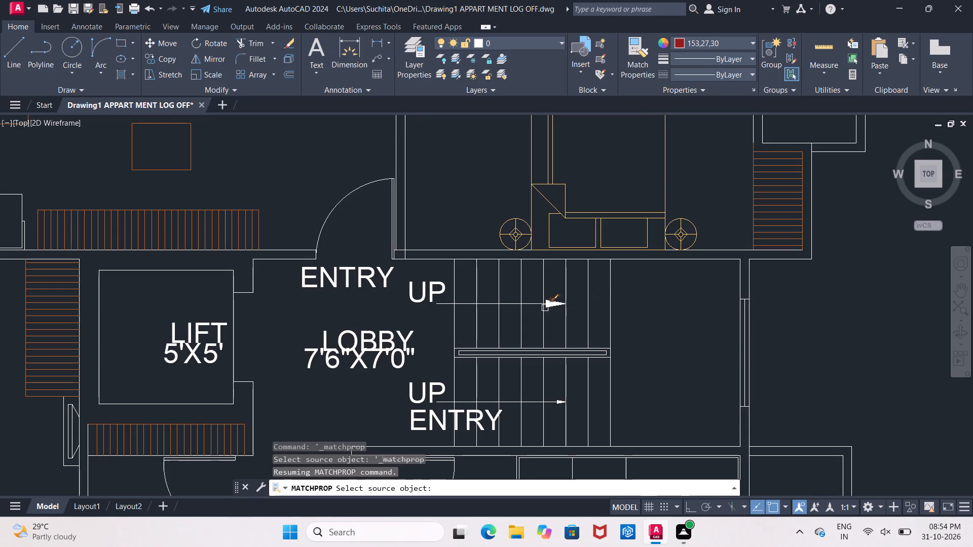
click(553, 302)
click(562, 401)
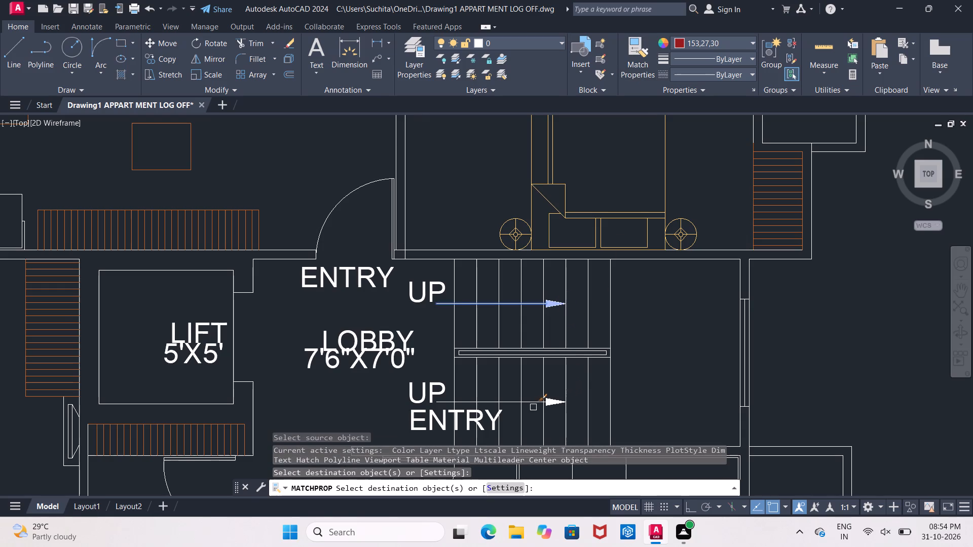
click(531, 401)
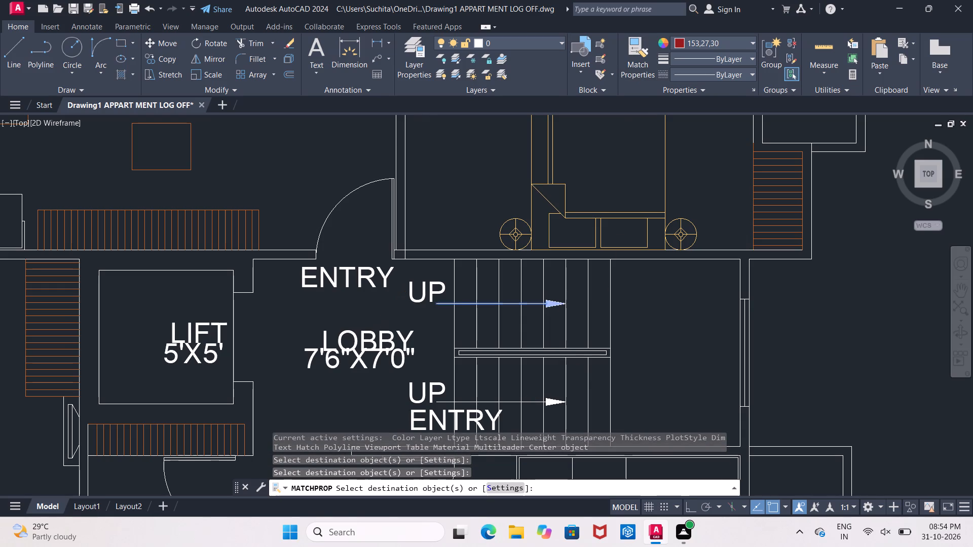
key(Escape)
Move the LIFT and 5'X5' texts together up and left to the middle of the lift box.
scroll(391, 301, down, 1)
scroll(372, 320, up, 1)
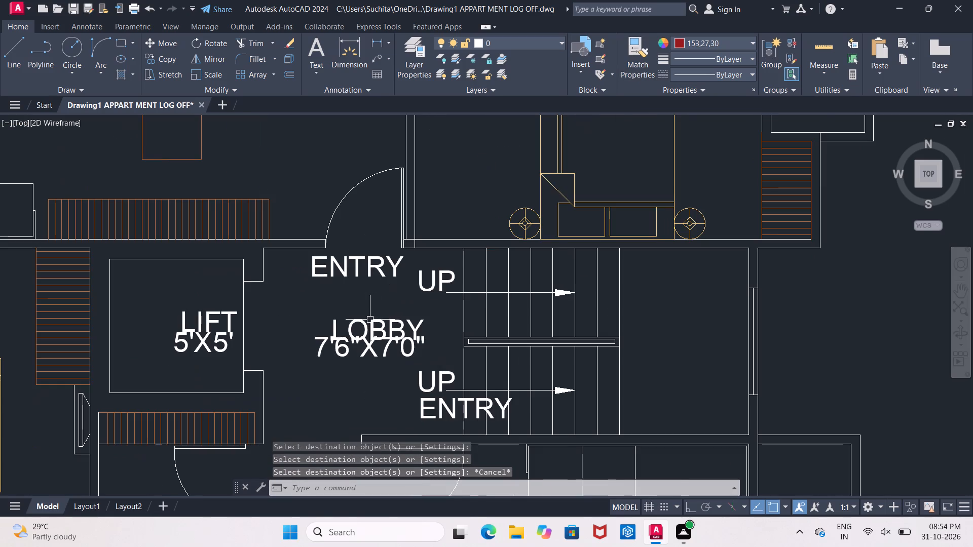
drag(156, 293, 159, 298)
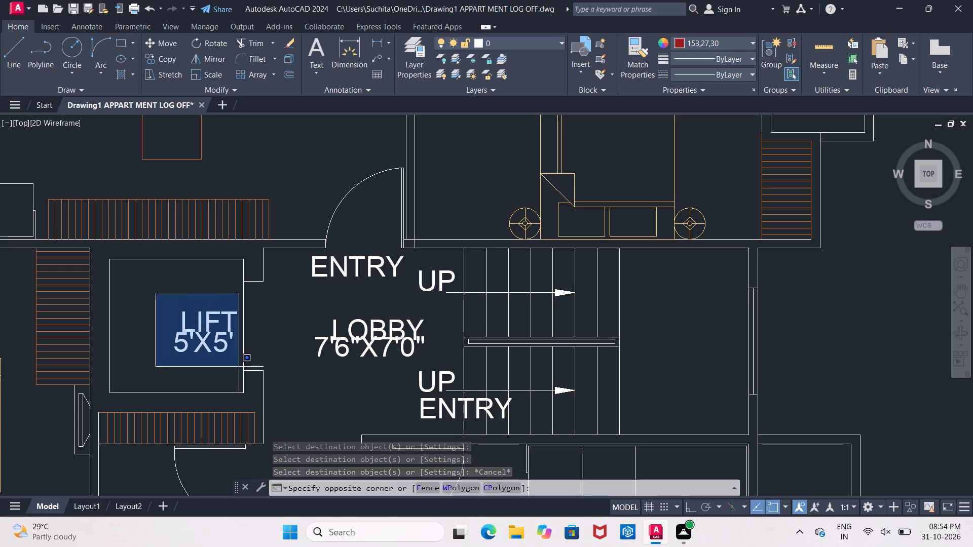
click(240, 364)
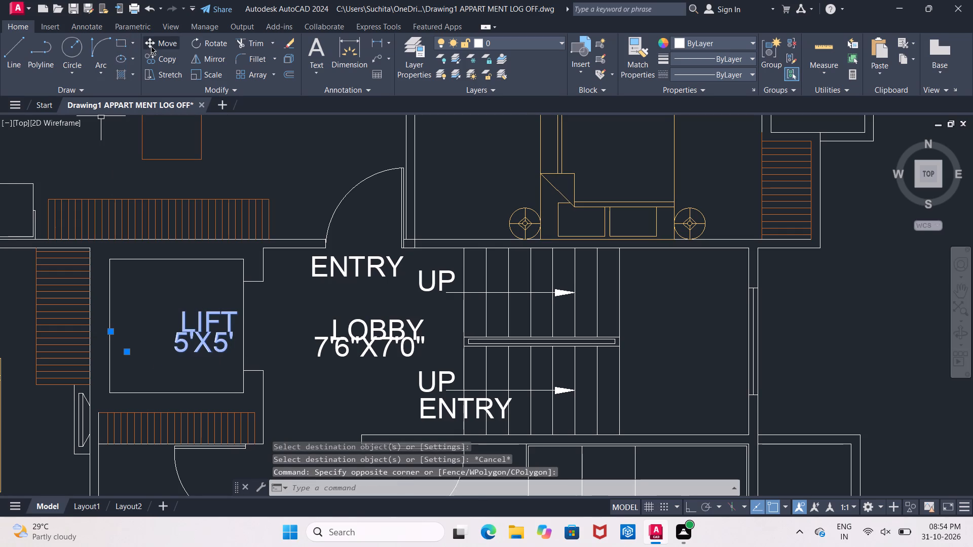
click(152, 43)
click(316, 365)
click(289, 348)
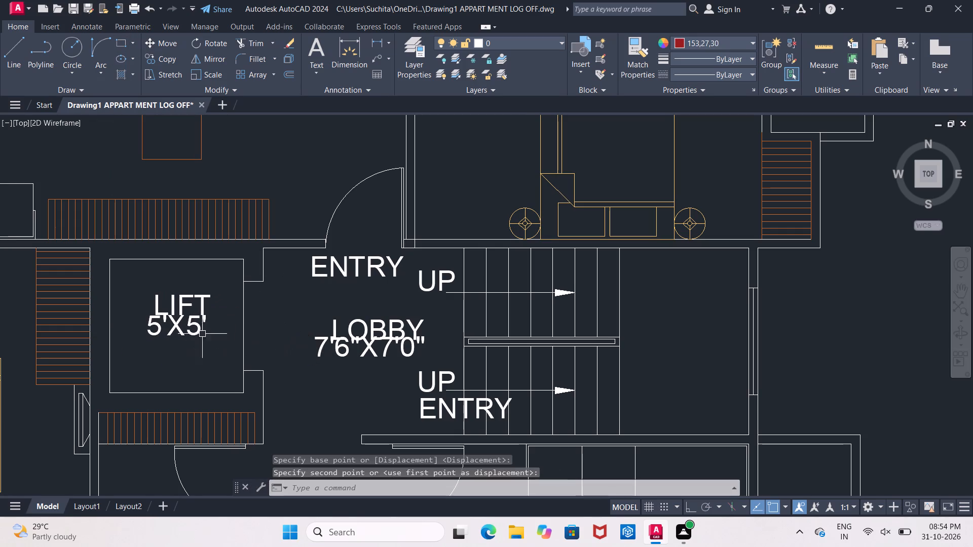
Move the 5'X5' text slightly down and right so it aligns clear beneath LIFT.
click(172, 333)
click(148, 45)
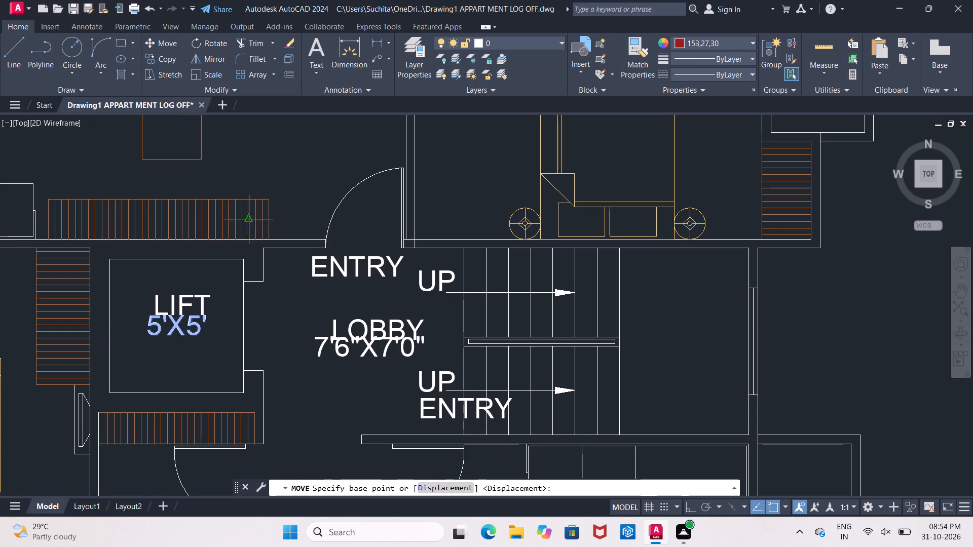
click(303, 310)
click(310, 317)
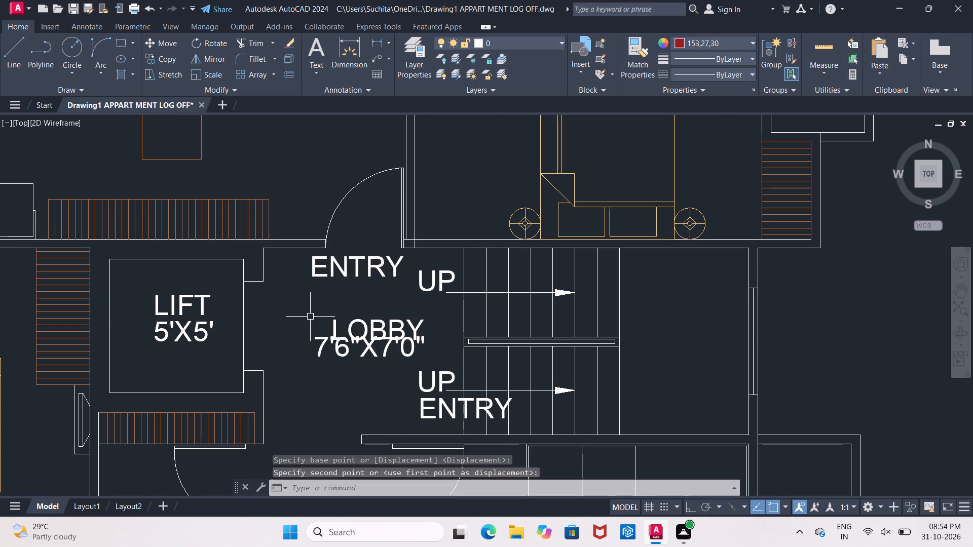
Draw lines along the top edge and right side of the bedroom wardrobe left of the lift.
middle_drag(102, 304, 153, 270)
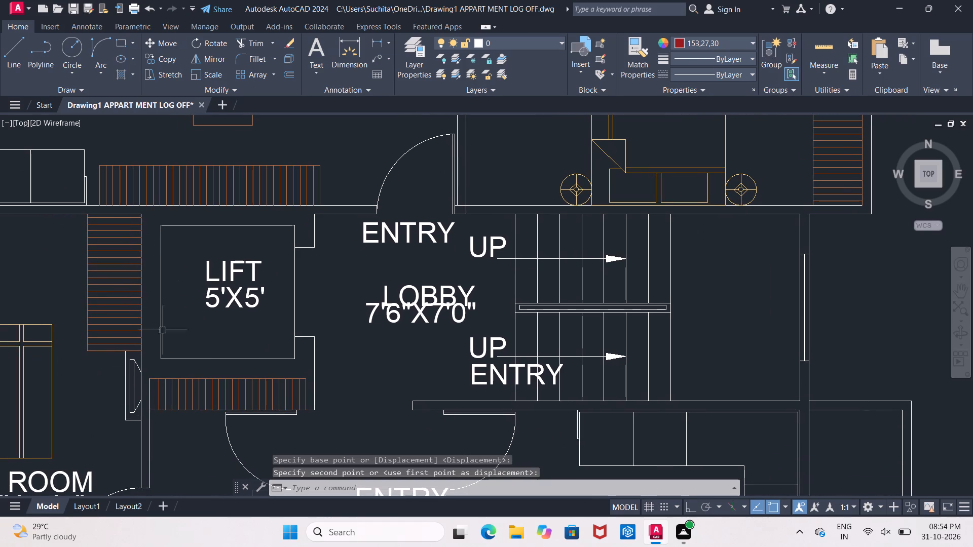
scroll(196, 303, down, 2)
scroll(154, 267, up, 1)
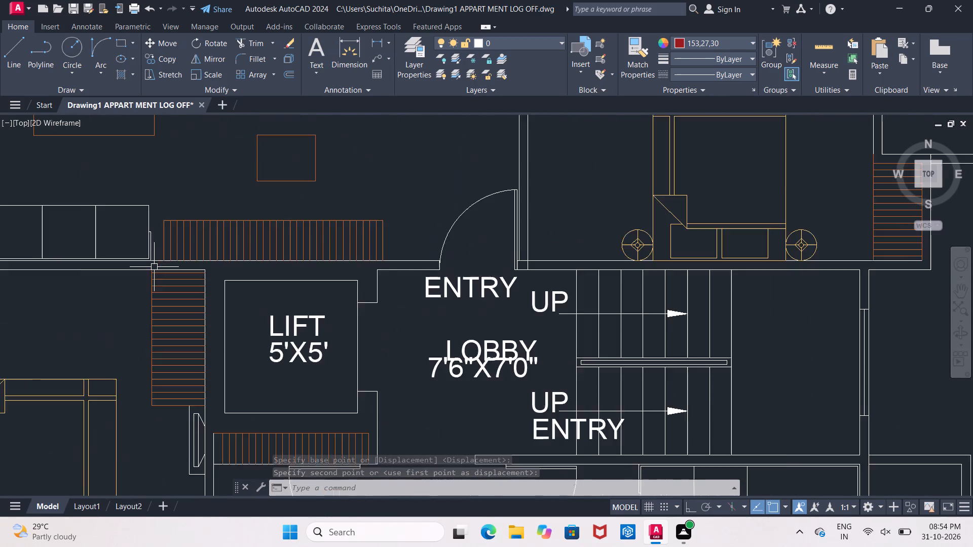
scroll(154, 267, up, 5)
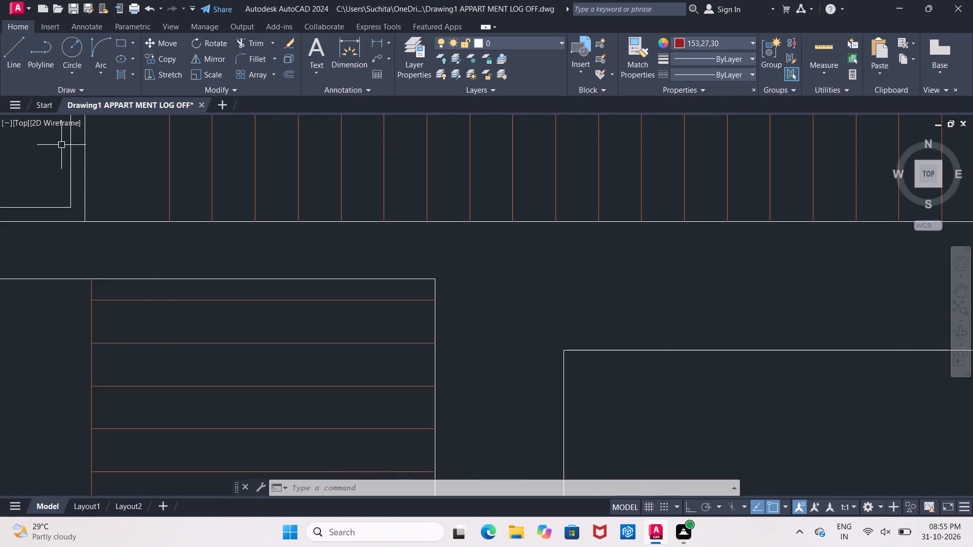
click(13, 60)
click(728, 42)
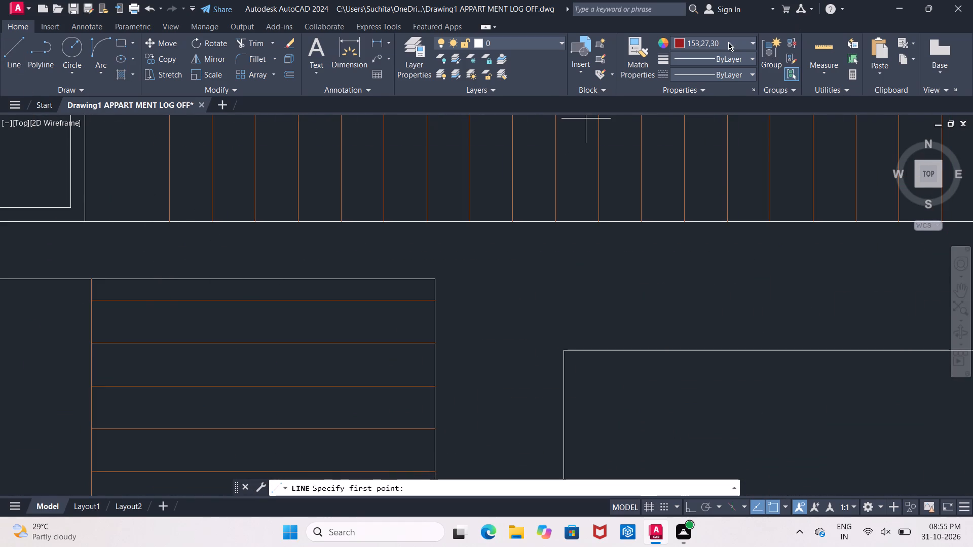
click(7, 52)
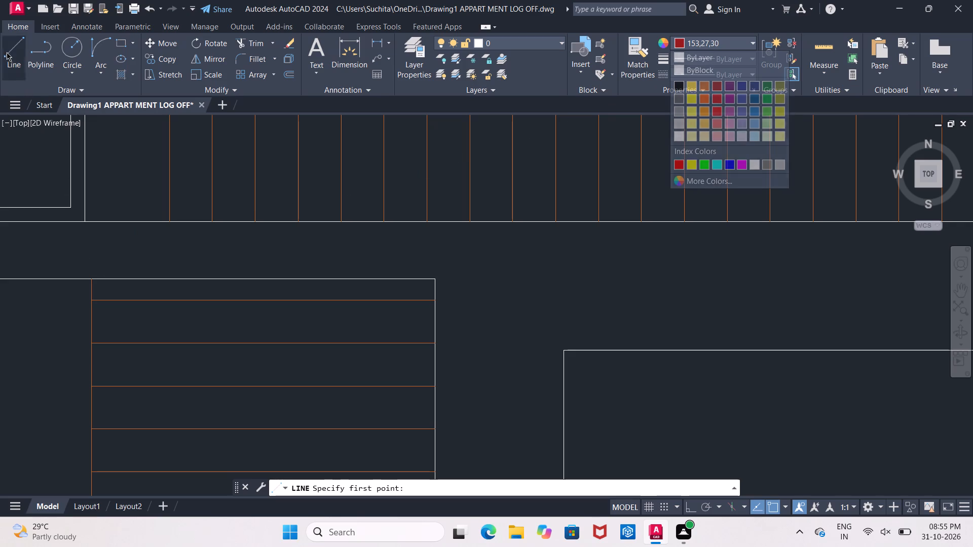
click(91, 280)
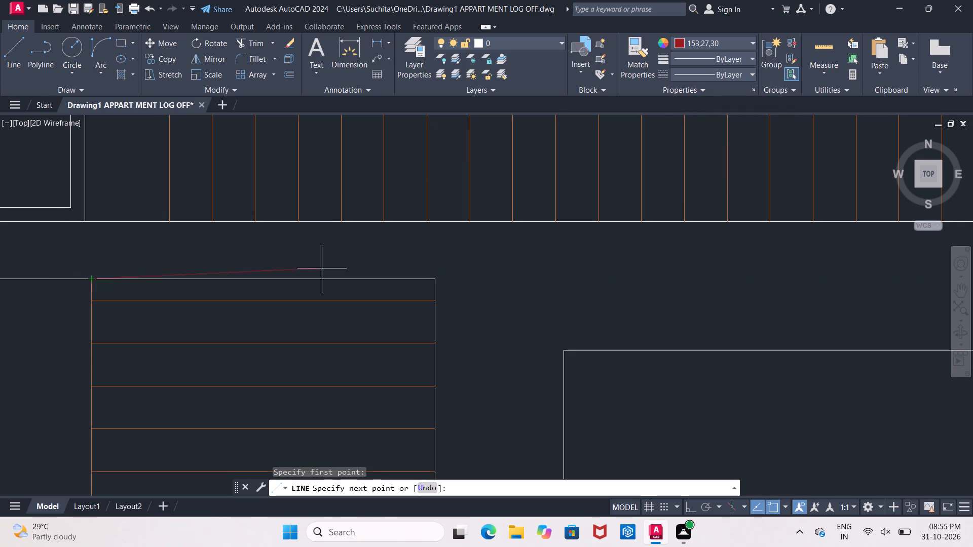
click(433, 280)
middle_drag(461, 307, 417, 182)
scroll(417, 181, down, 2)
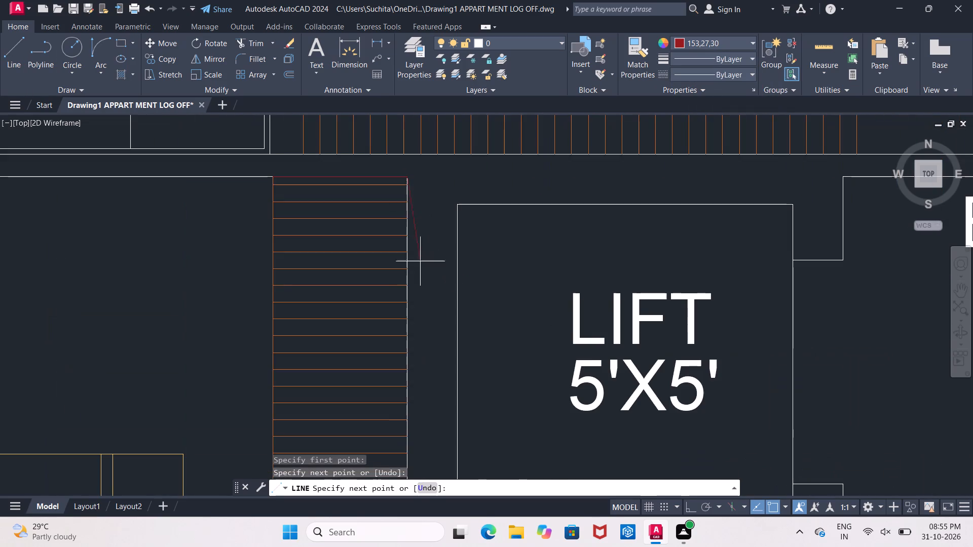
middle_drag(429, 339, 400, 176)
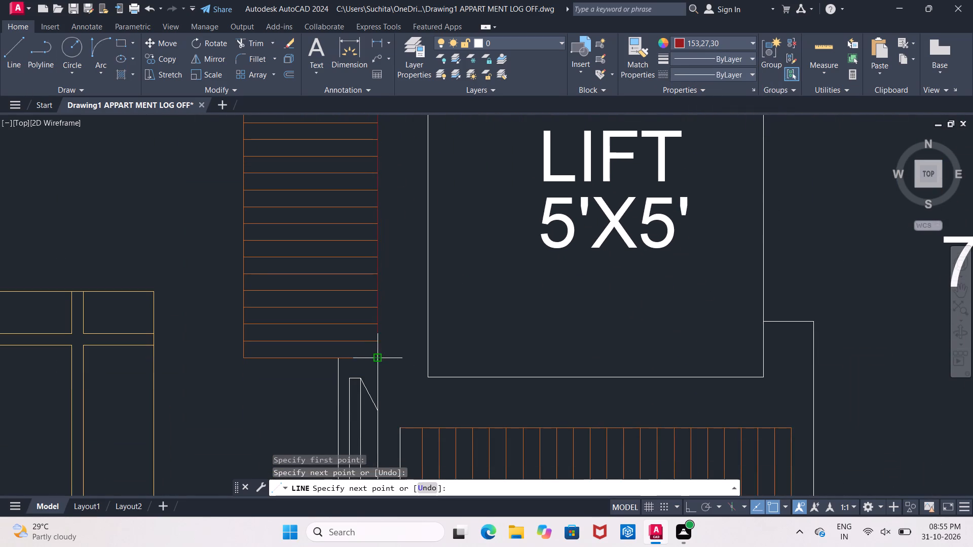
click(380, 359)
key(Escape)
Match the new top and right edge lines of the wardrobe left of the lift to its orange hatch lines.
scroll(383, 345, down, 2)
middle_drag(305, 233, 268, 294)
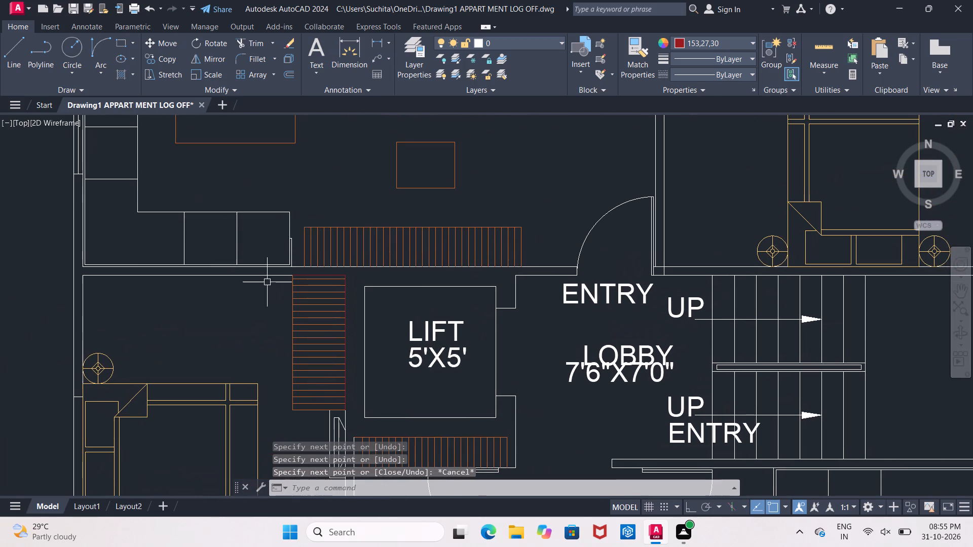
click(629, 54)
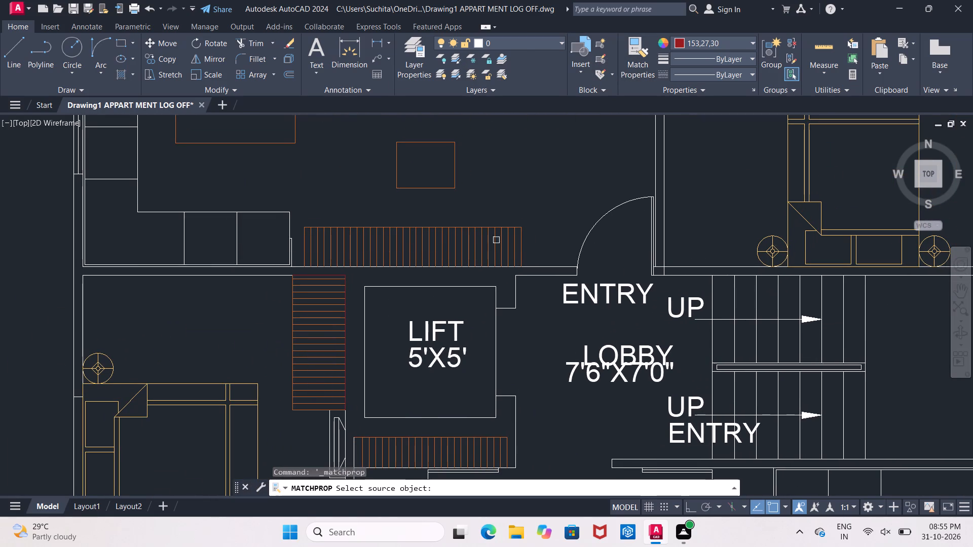
click(320, 316)
scroll(318, 284, up, 2)
click(312, 261)
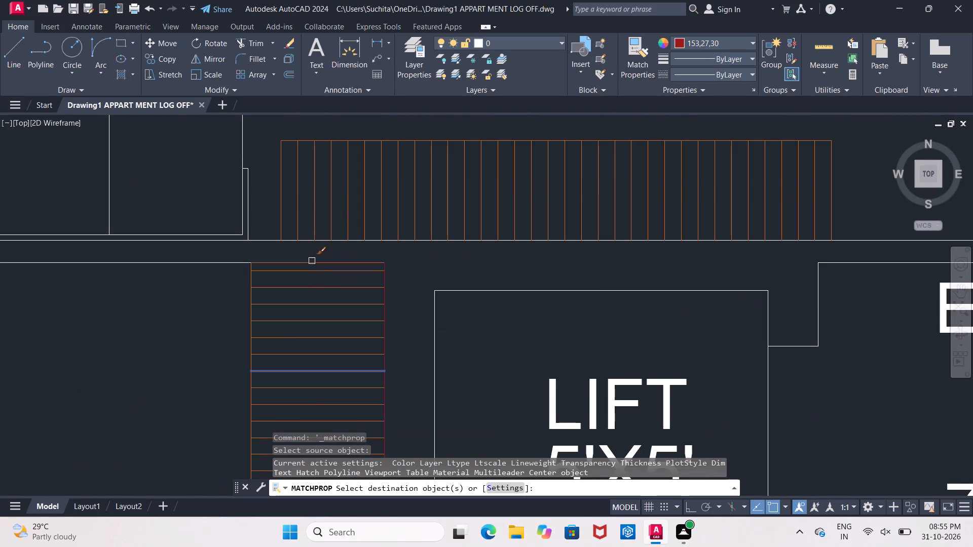
click(386, 301)
scroll(388, 292, down, 3)
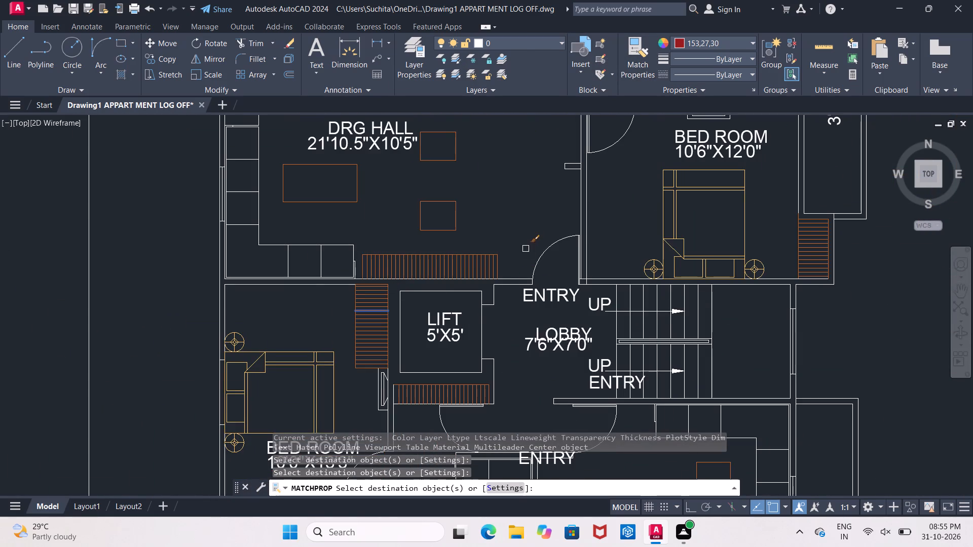
middle_drag(526, 248, 400, 202)
key(Escape)
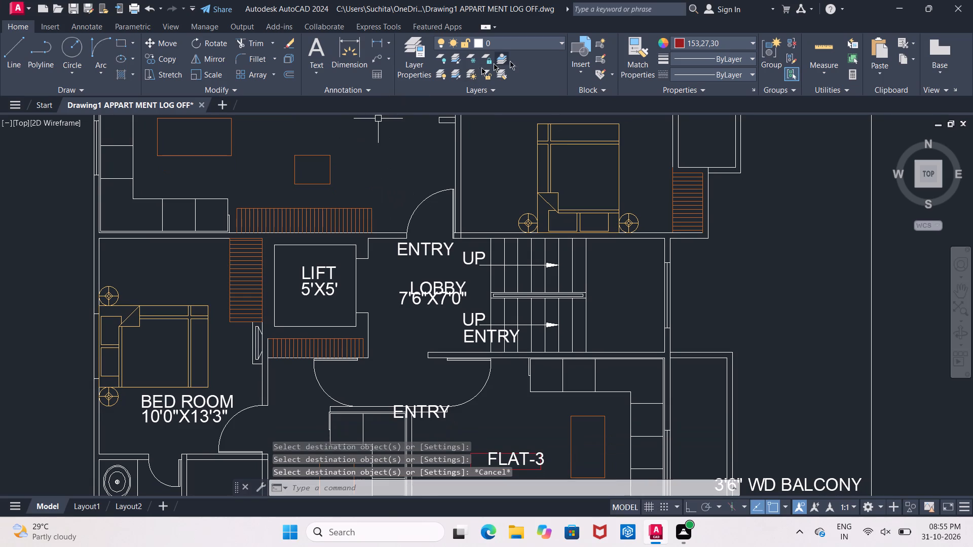
Draw lines along the left side and bottom edge of the wardrobe below the lift.
click(13, 59)
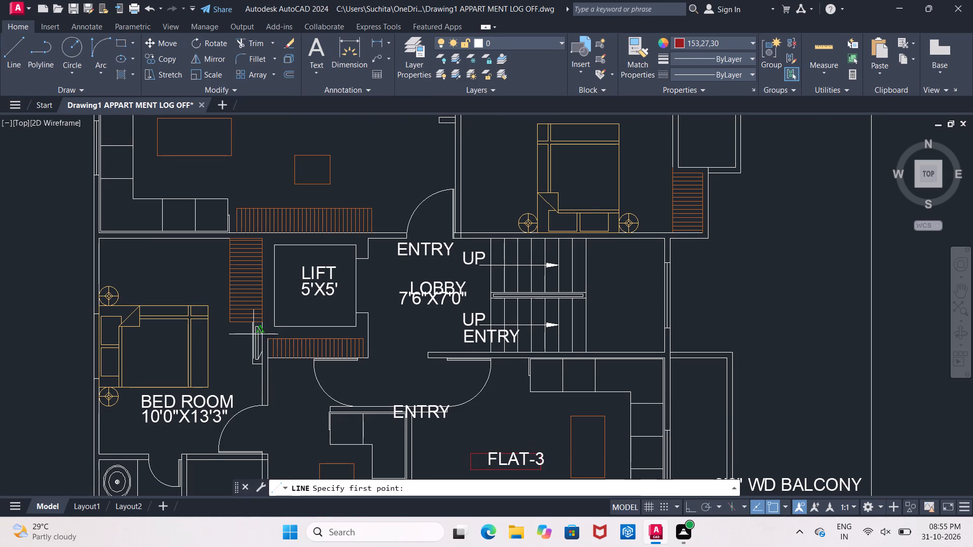
scroll(283, 356, up, 3)
click(223, 295)
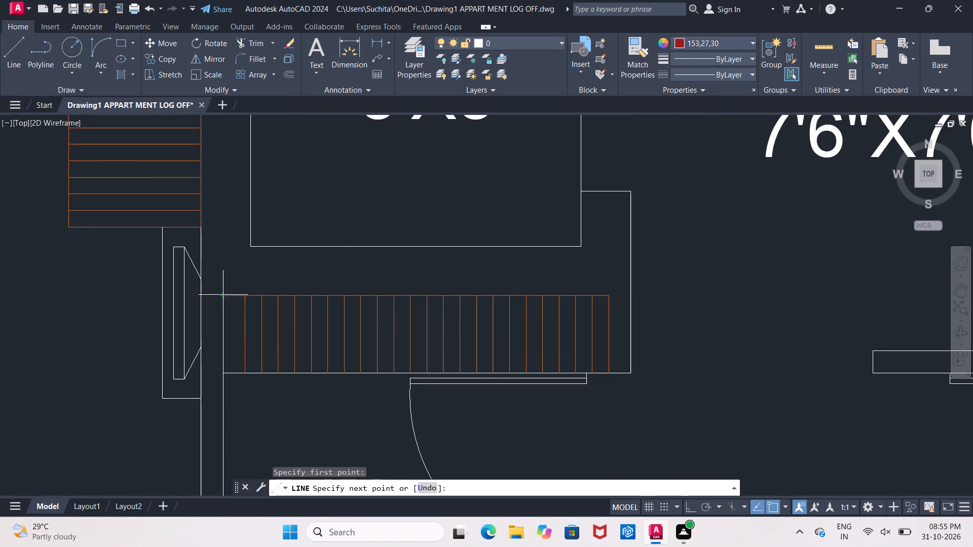
click(221, 370)
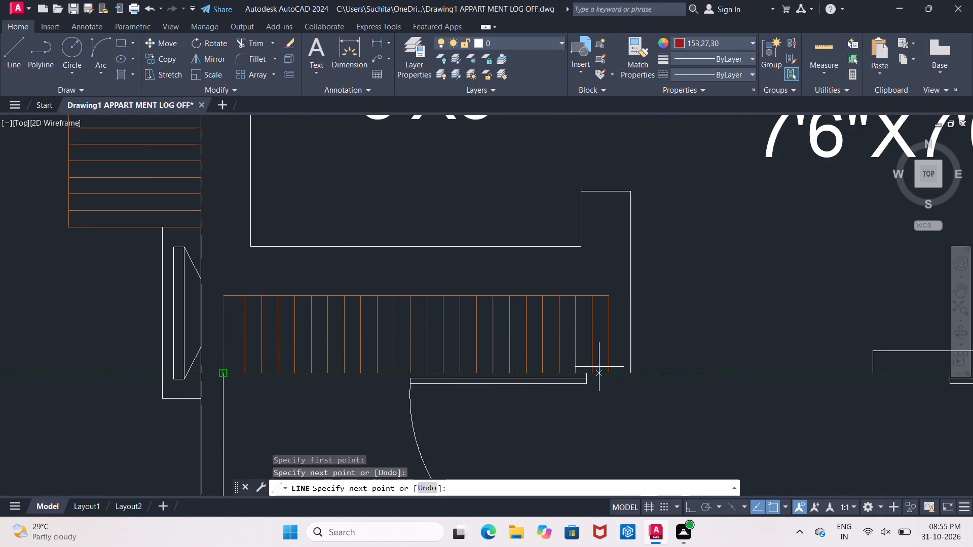
click(608, 371)
key(Escape)
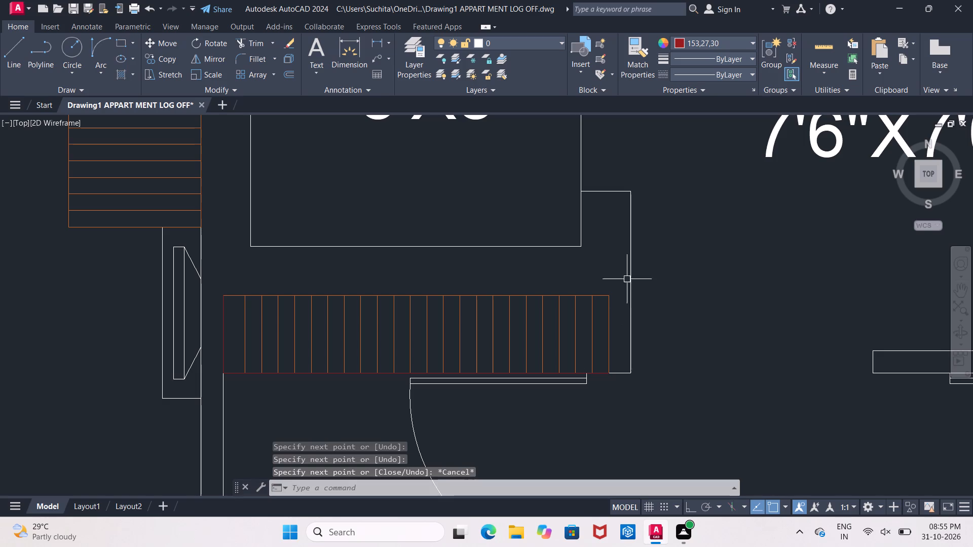
Match the new bottom and left edge lines of the wardrobe below the lift to its orange lines.
click(642, 49)
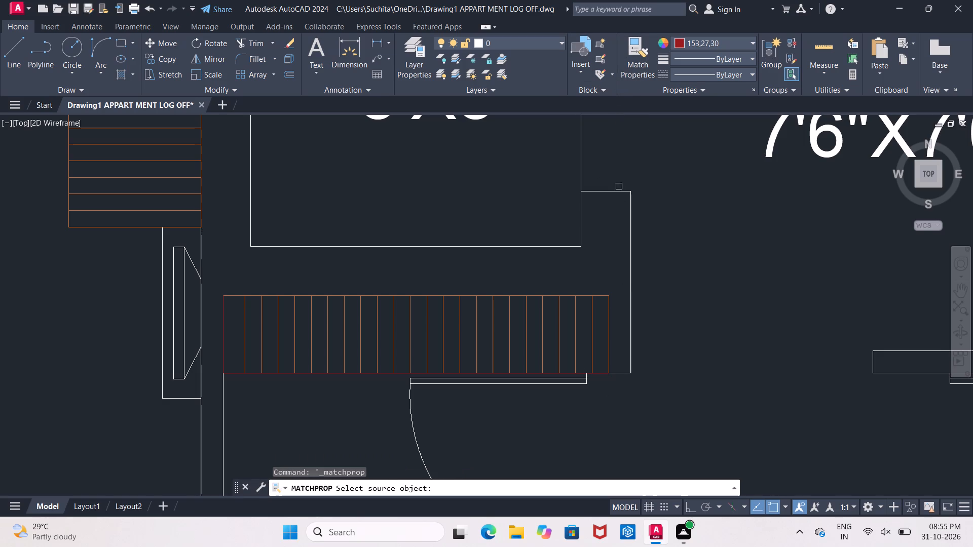
click(577, 305)
click(571, 373)
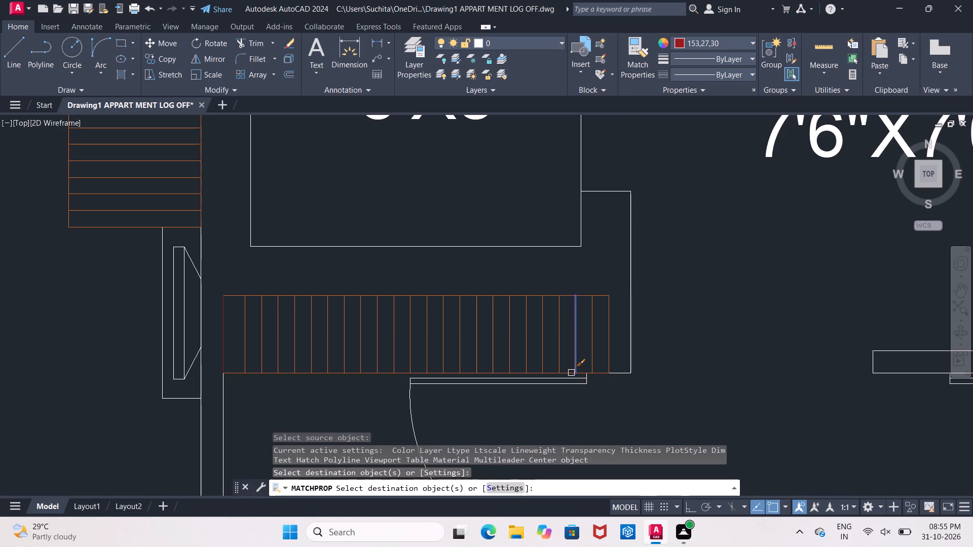
click(222, 337)
key(Escape)
Draw a line along the bottom edge of the wardrobe in Flat-1's 10'6"X12'0" bedroom, beside the staircase.
scroll(219, 329, down, 1)
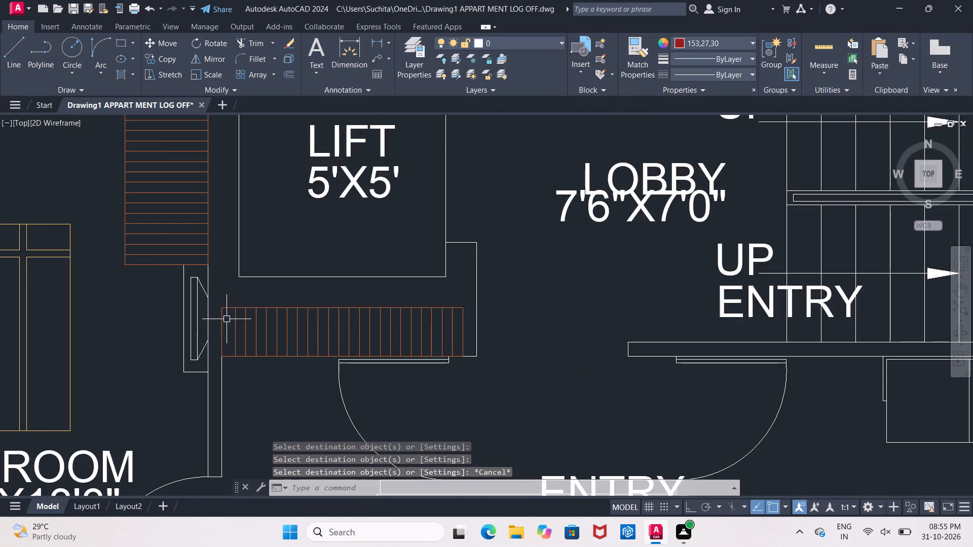
scroll(227, 318, down, 3)
middle_drag(570, 254, 332, 268)
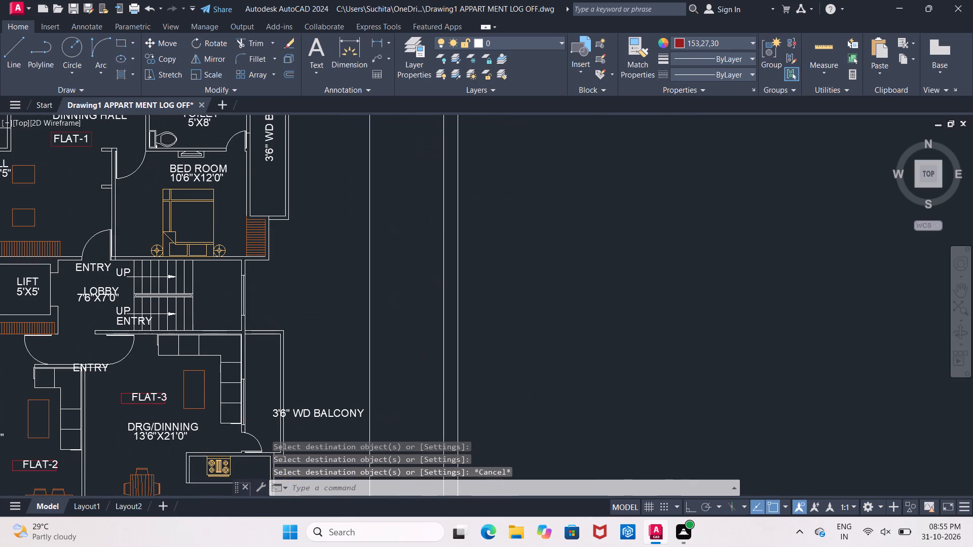
middle_drag(289, 270, 304, 265)
scroll(261, 242, up, 2)
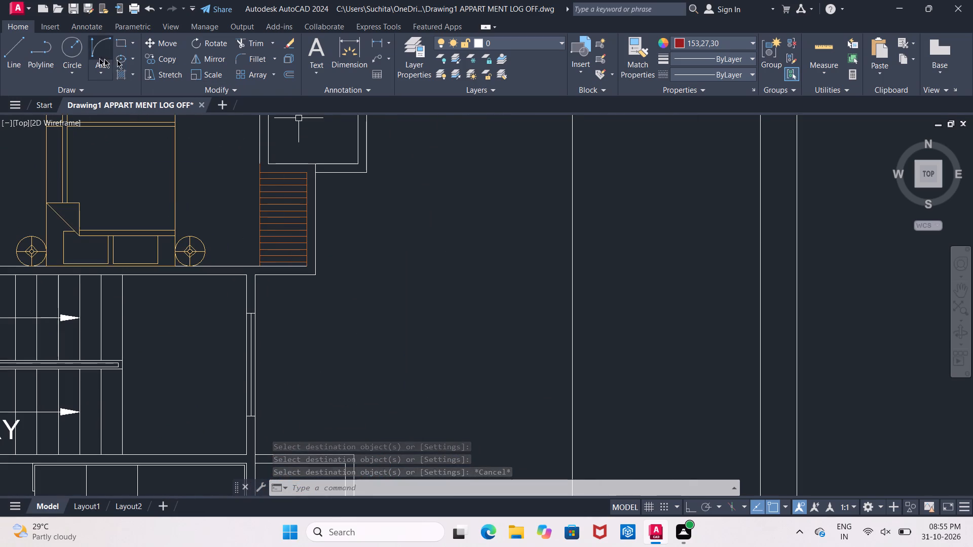
click(13, 53)
scroll(233, 252, up, 1)
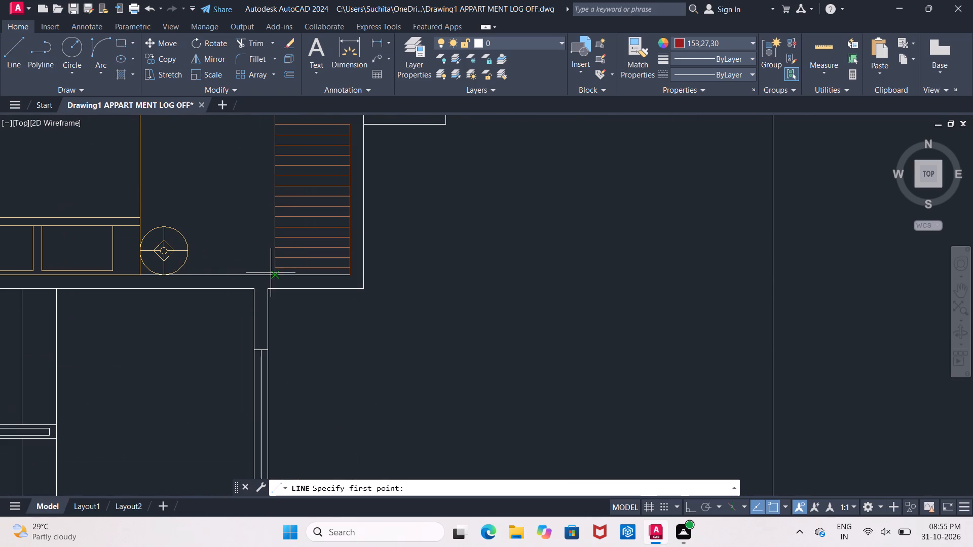
click(277, 276)
click(350, 277)
key(Escape)
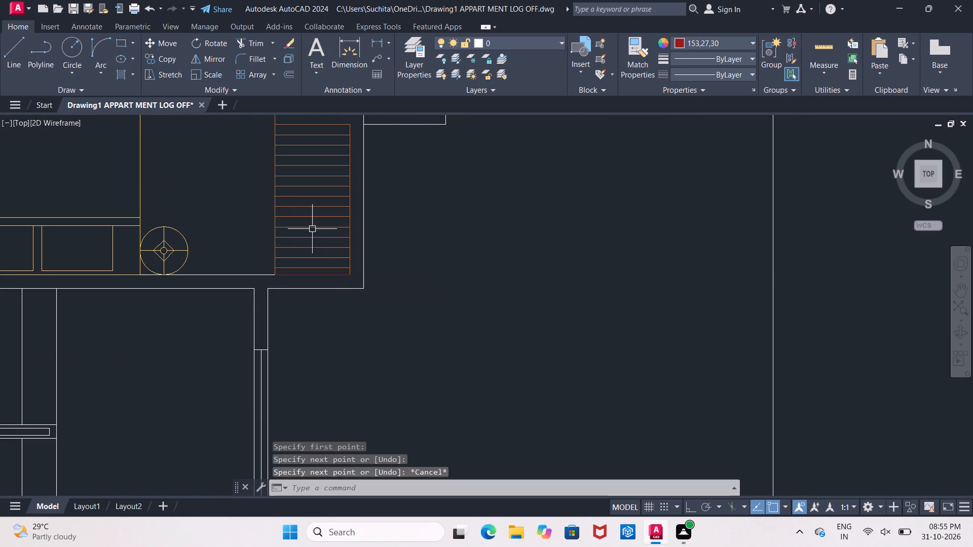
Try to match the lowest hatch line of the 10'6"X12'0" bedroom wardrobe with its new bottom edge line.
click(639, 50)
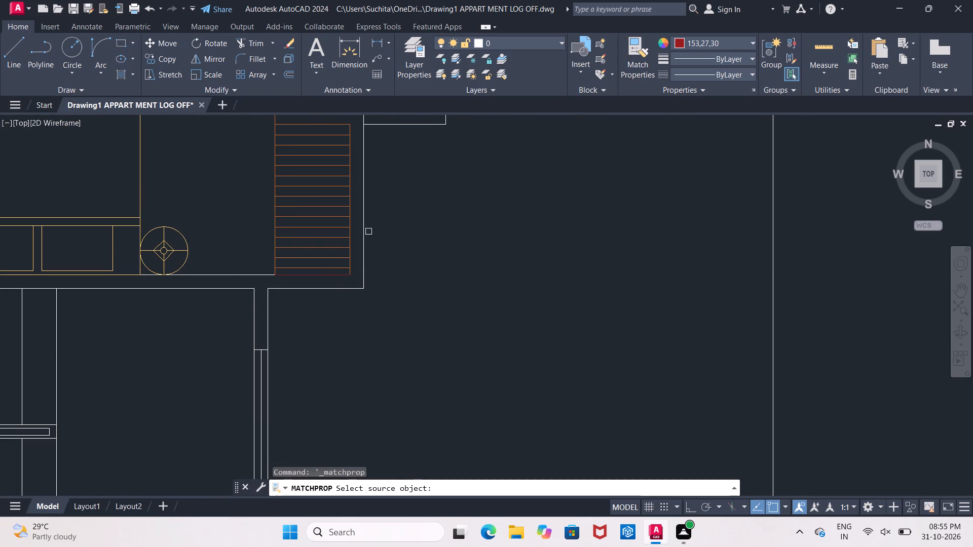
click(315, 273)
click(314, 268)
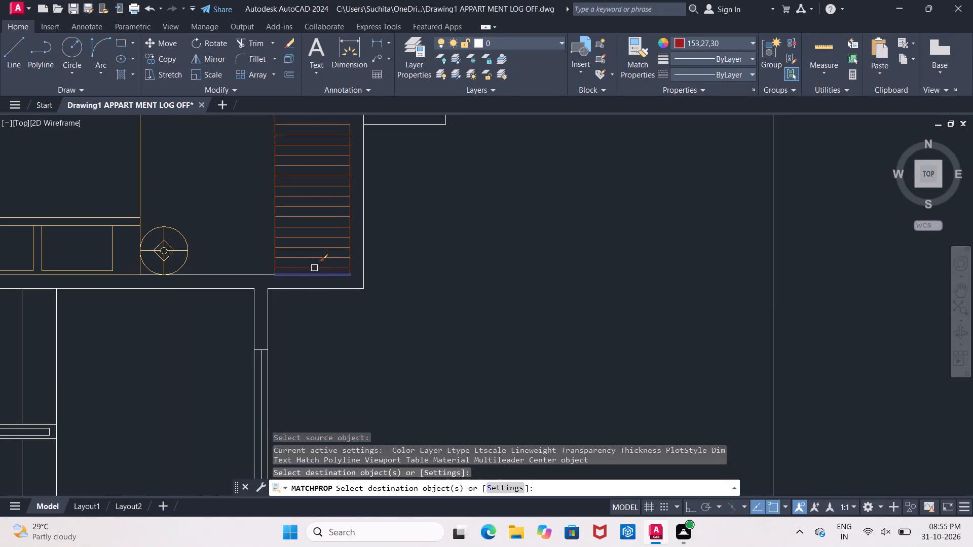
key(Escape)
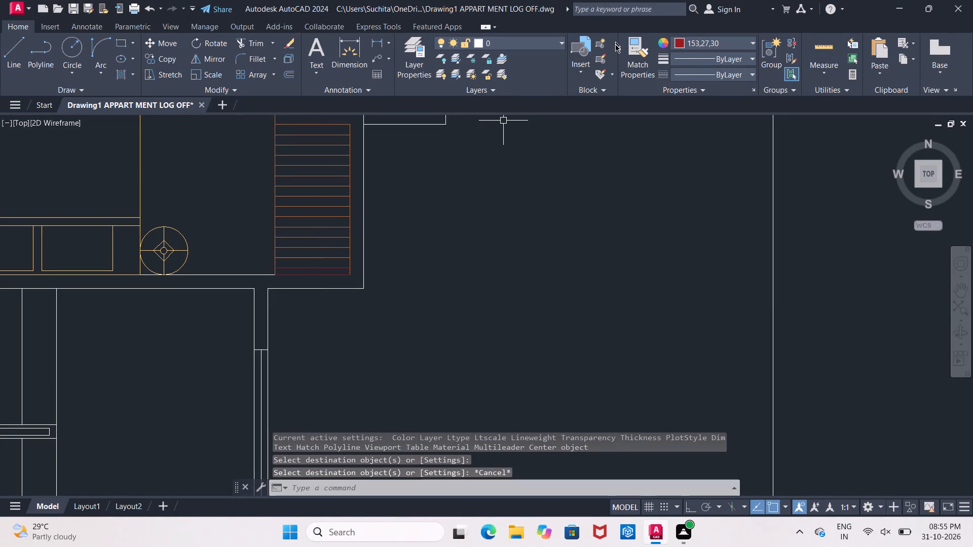
Match the lowest hatch line and new bottom edge line of that wardrobe to its orange hatch lines.
click(628, 50)
click(310, 256)
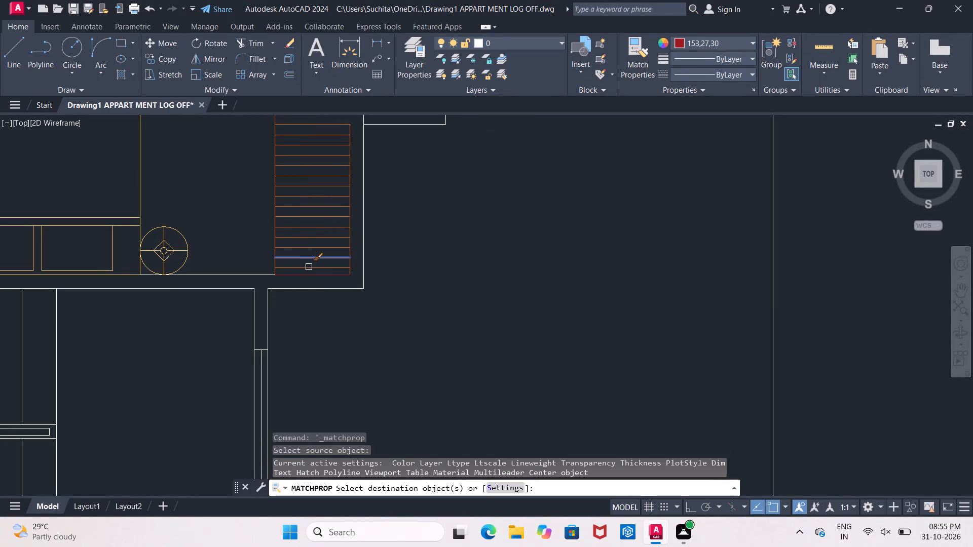
click(309, 267)
click(306, 274)
key(Escape)
Select the red rectangle around the FLAT-2 label.
scroll(362, 256, down, 3)
middle_drag(380, 302, 384, 211)
middle_drag(250, 300, 315, 256)
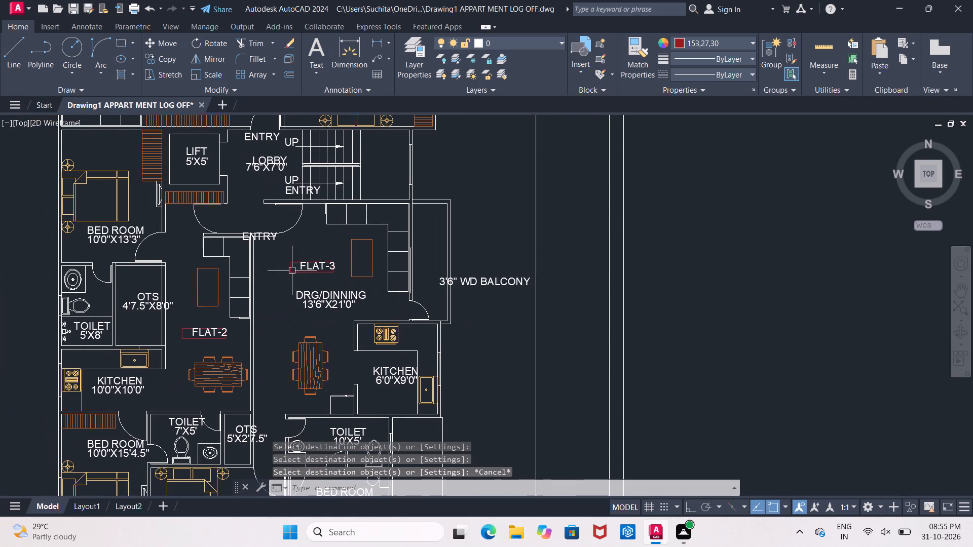
scroll(199, 330, up, 2)
click(162, 331)
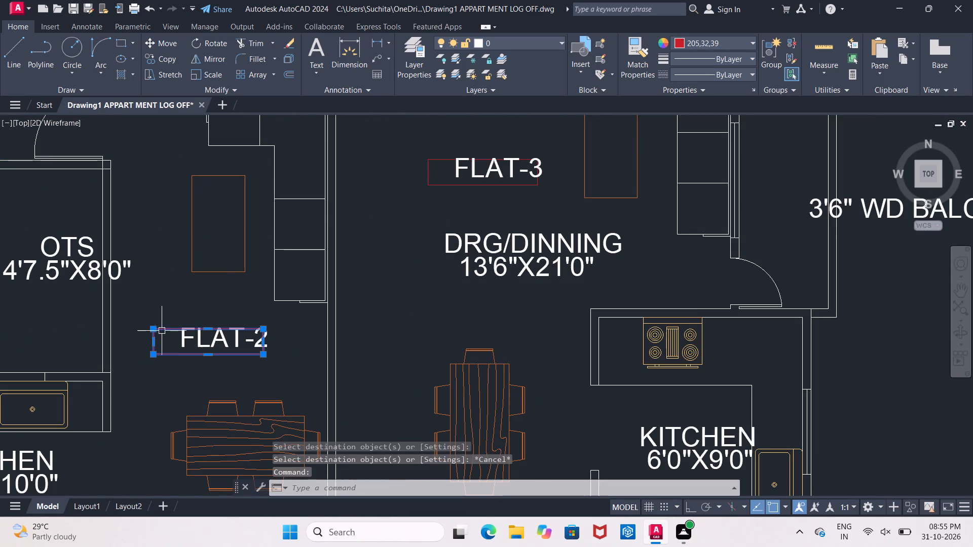
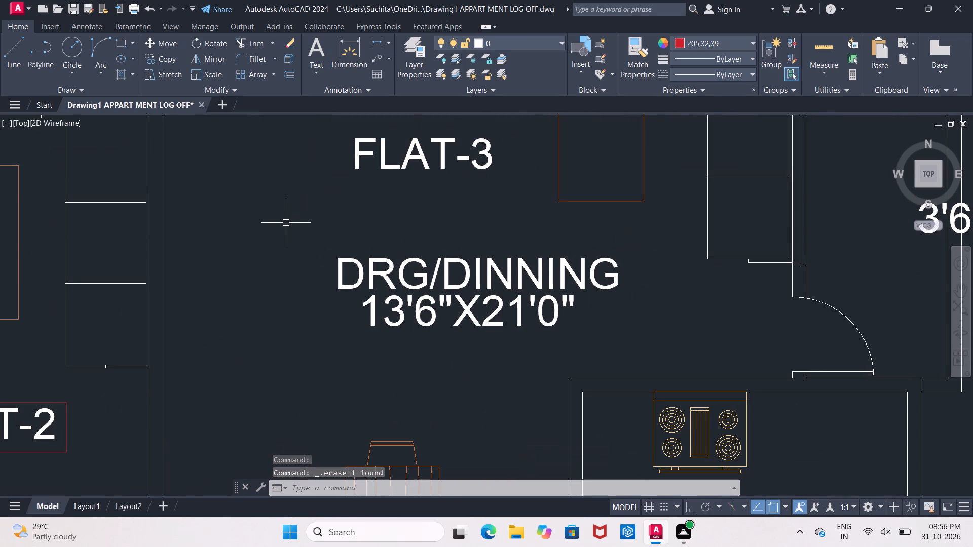
Draw a dark red rectangle framing the FLAT-3 label above the DRG/DINNING text.
middle_drag(284, 229, 281, 241)
middle_drag(281, 241, 209, 332)
click(119, 43)
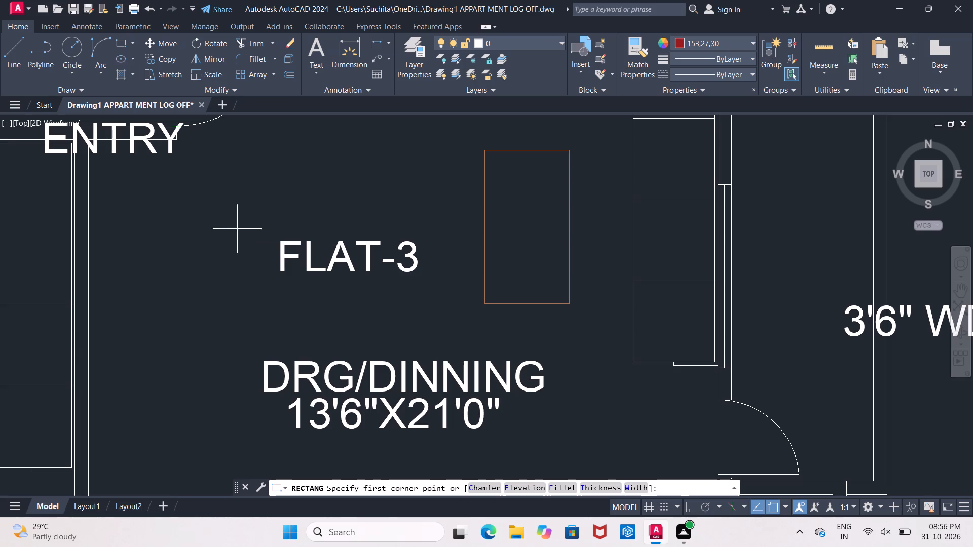
click(266, 230)
click(431, 284)
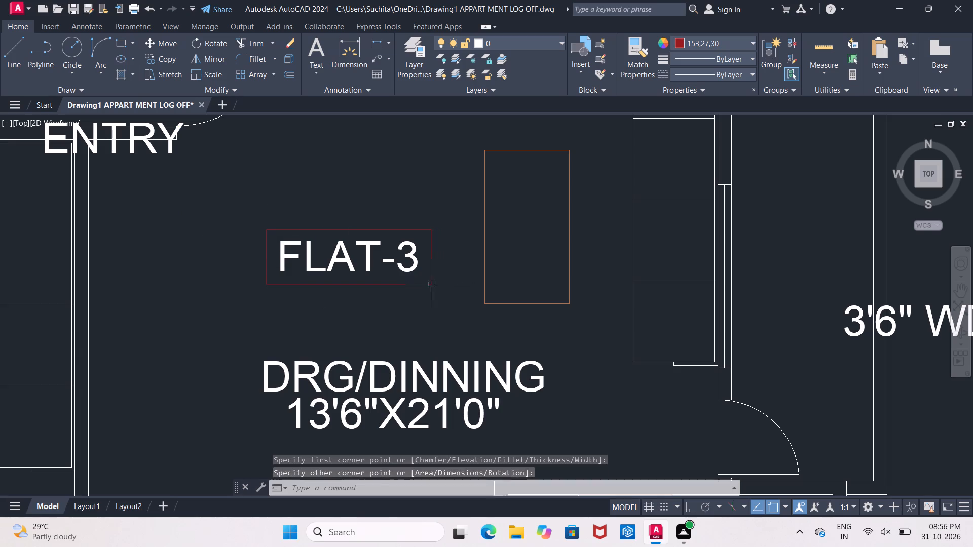
middle_drag(285, 241, 318, 270)
key(Escape)
Move the ENTRY label below the lower UP arrow of the stairs to the passage beside the FLAT-3 entrance door.
scroll(317, 263, down, 3)
middle_drag(245, 255, 252, 279)
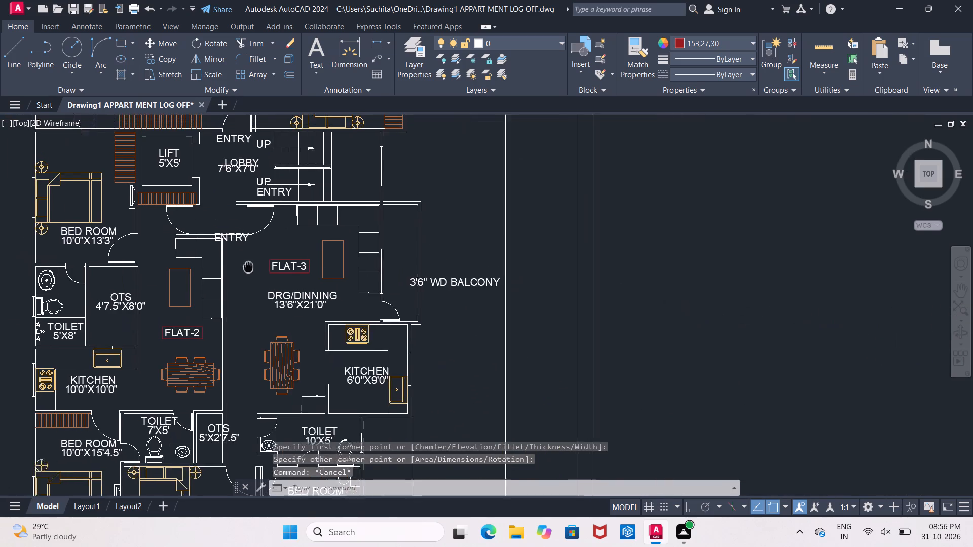
middle_drag(252, 279, 253, 283)
scroll(232, 259, up, 2)
scroll(247, 278, down, 1)
middle_drag(247, 229, 247, 226)
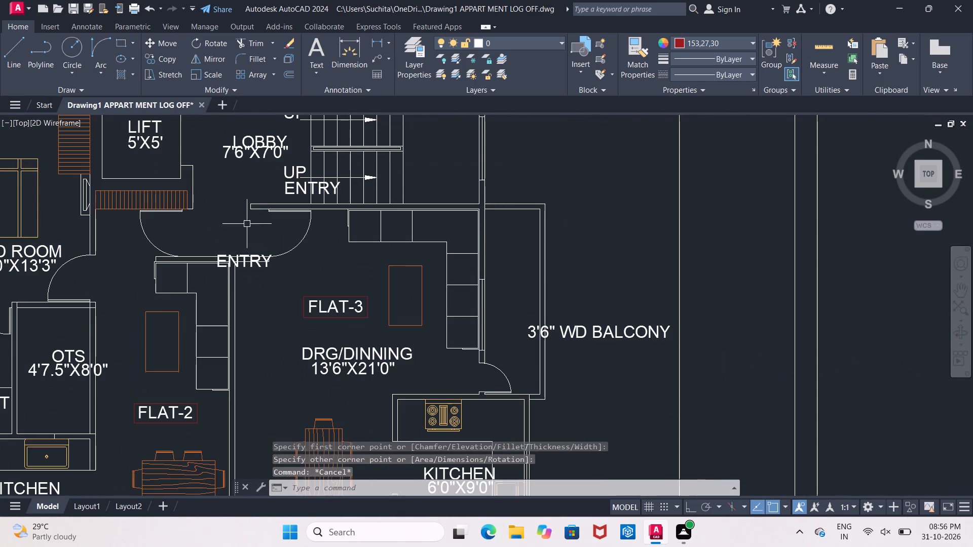
middle_drag(247, 226, 244, 309)
scroll(244, 307, down, 1)
scroll(272, 271, up, 3)
click(271, 291)
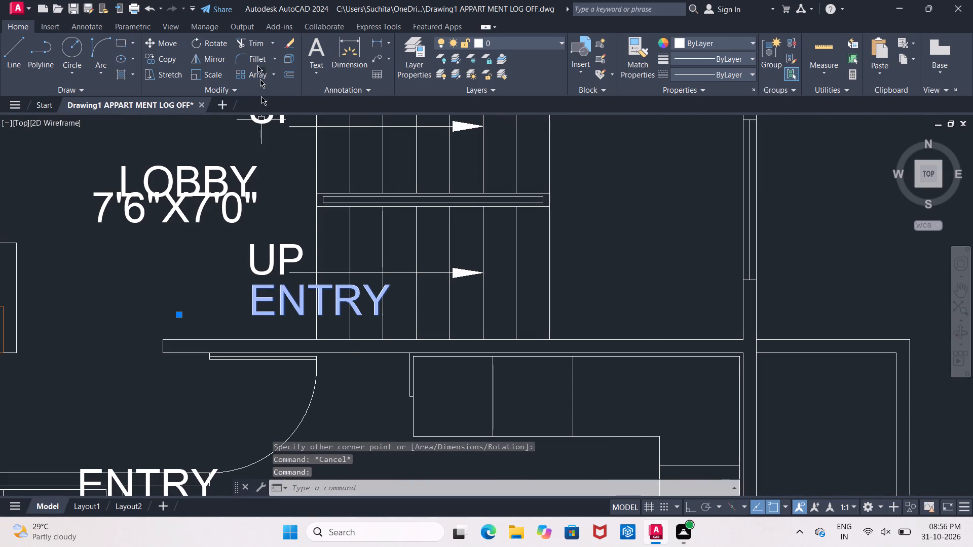
click(171, 46)
drag(296, 308, 289, 311)
scroll(144, 309, down, 3)
scroll(155, 337, up, 2)
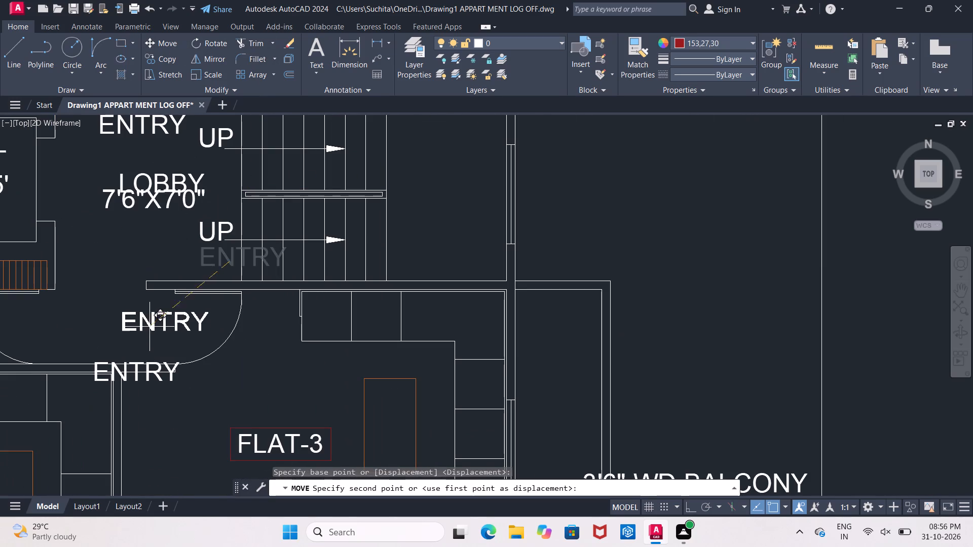
click(118, 325)
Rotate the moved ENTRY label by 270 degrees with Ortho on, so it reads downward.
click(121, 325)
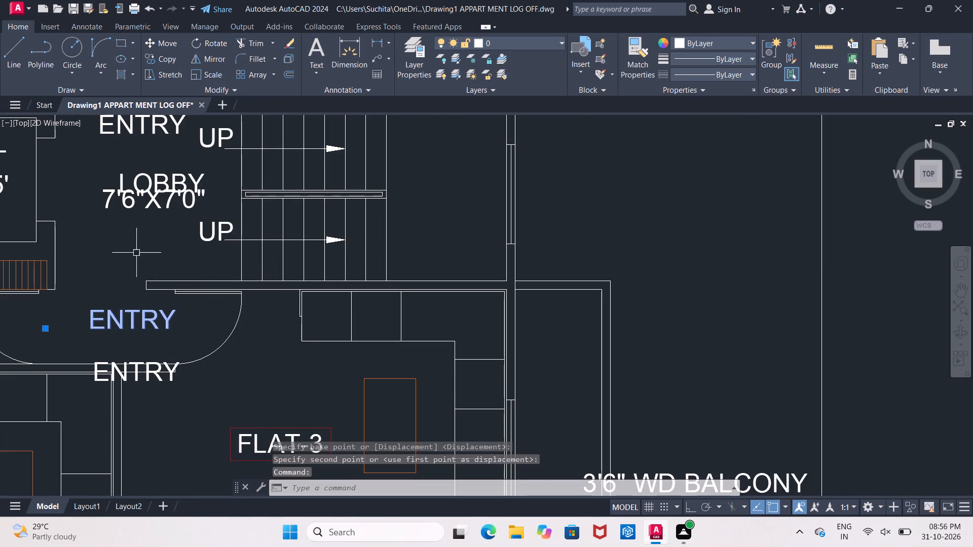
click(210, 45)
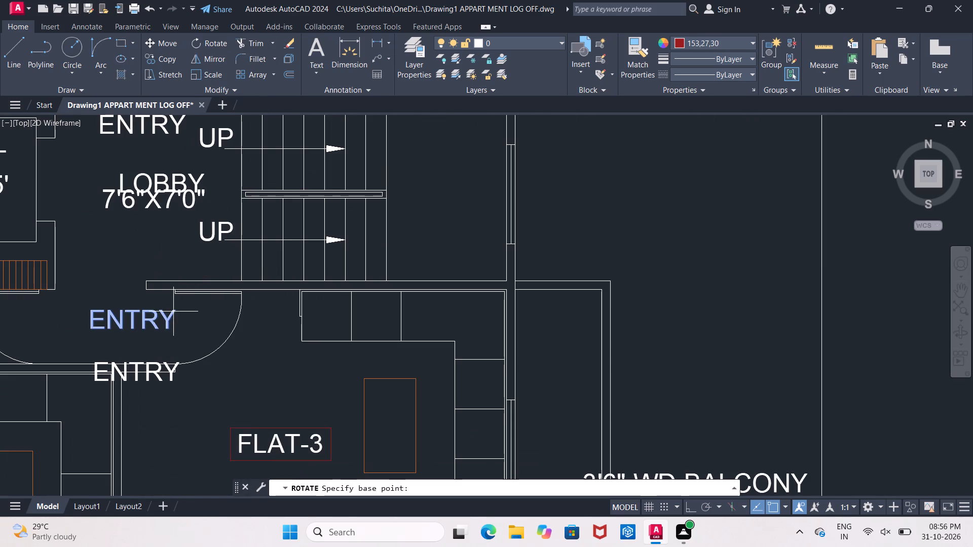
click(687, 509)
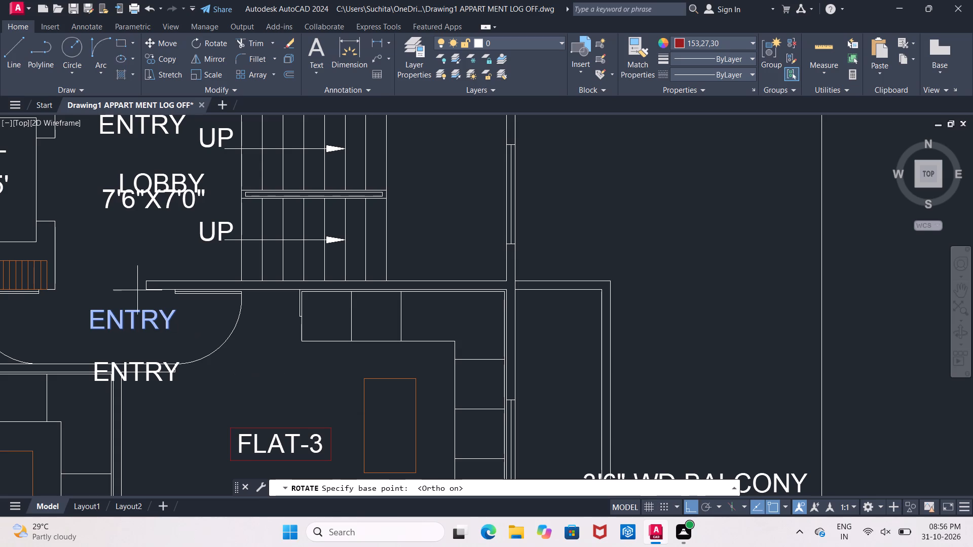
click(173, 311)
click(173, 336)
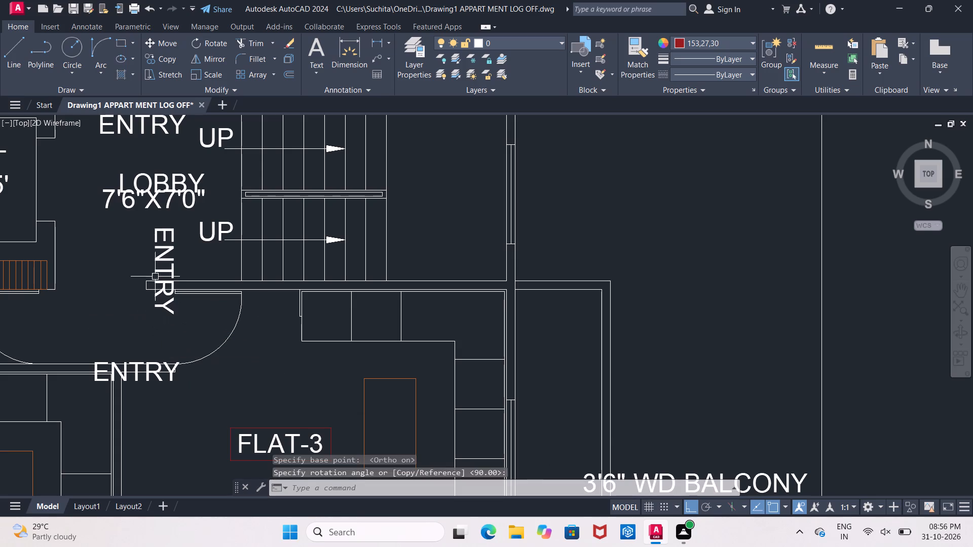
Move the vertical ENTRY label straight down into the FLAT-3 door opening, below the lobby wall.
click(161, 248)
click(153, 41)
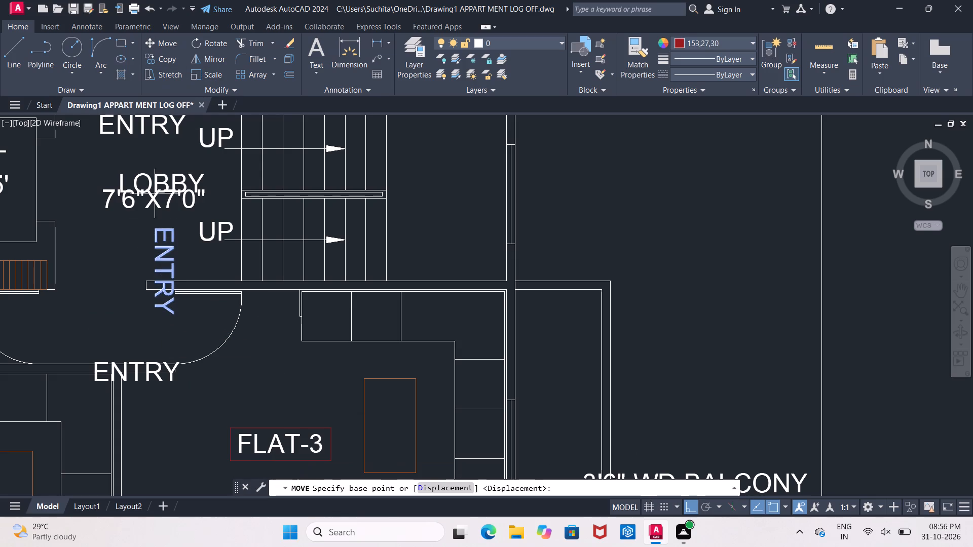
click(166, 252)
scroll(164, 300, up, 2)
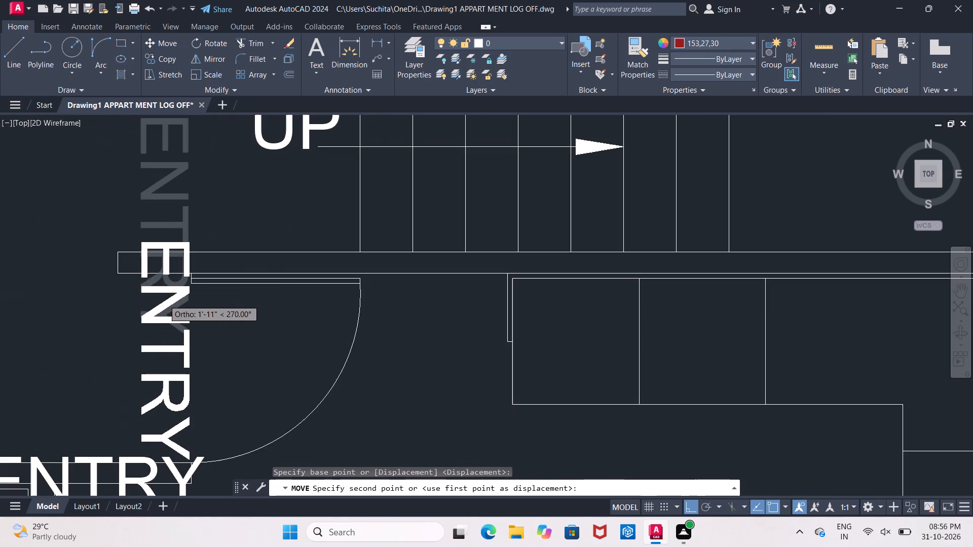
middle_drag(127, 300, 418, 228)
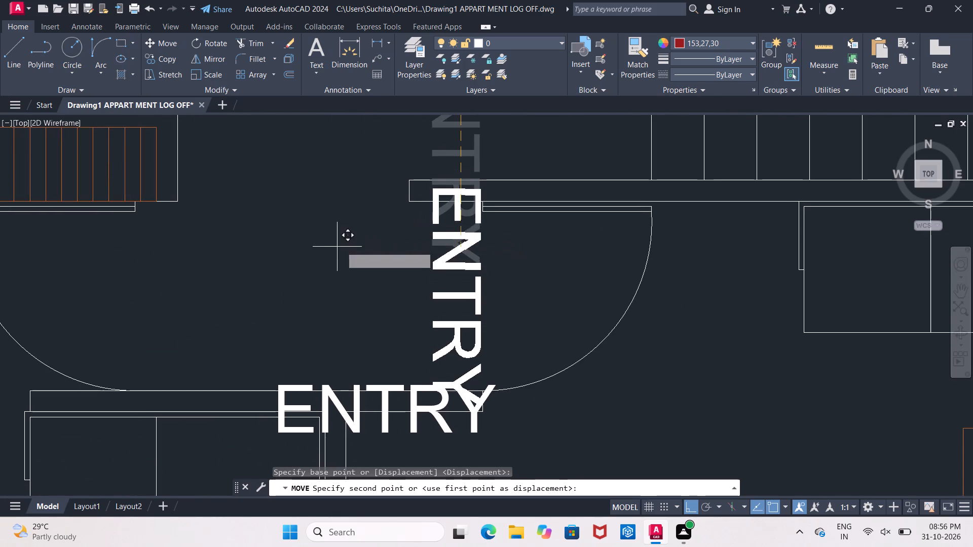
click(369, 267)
Move the horizontal ENTRY label from the passage's lower wall to the FLAT-2 entrance door swing, with Ortho off.
click(353, 387)
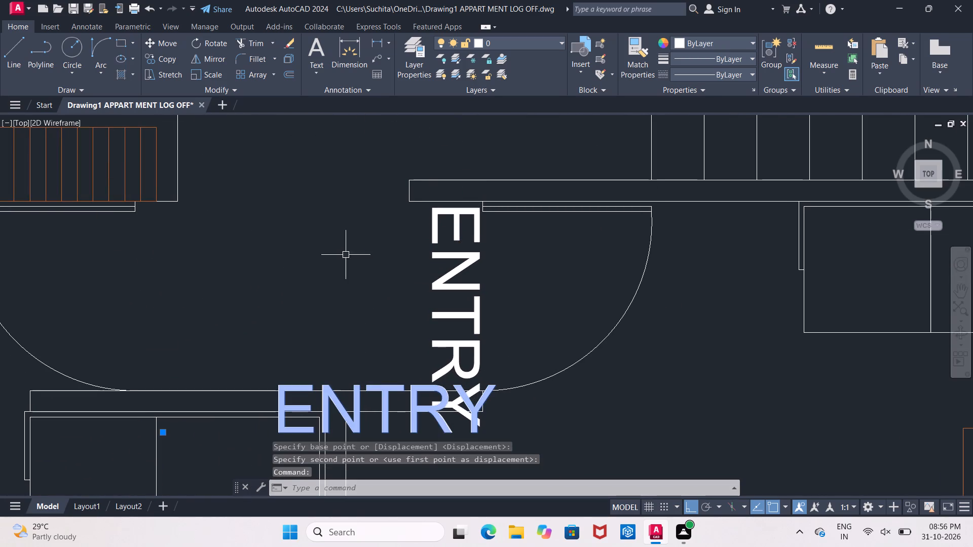
click(173, 46)
click(609, 416)
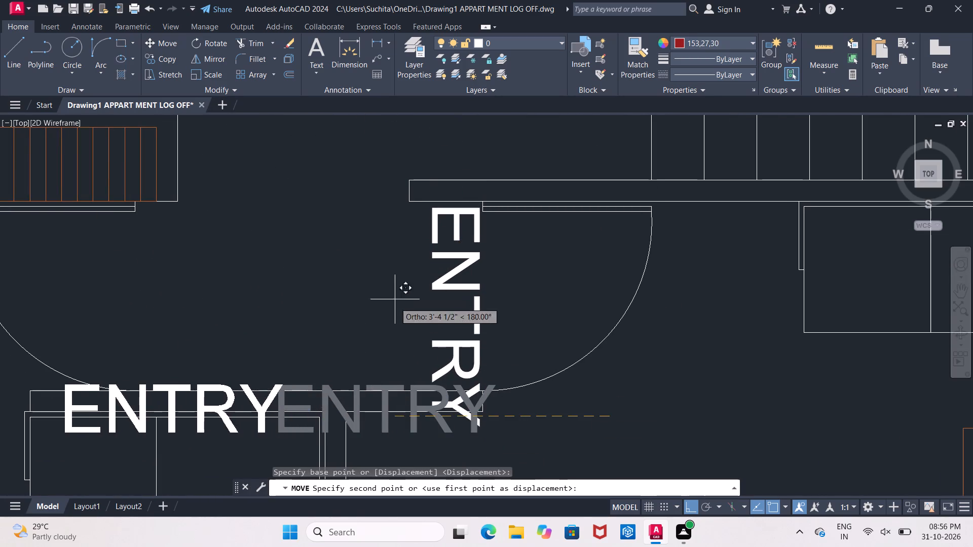
click(690, 502)
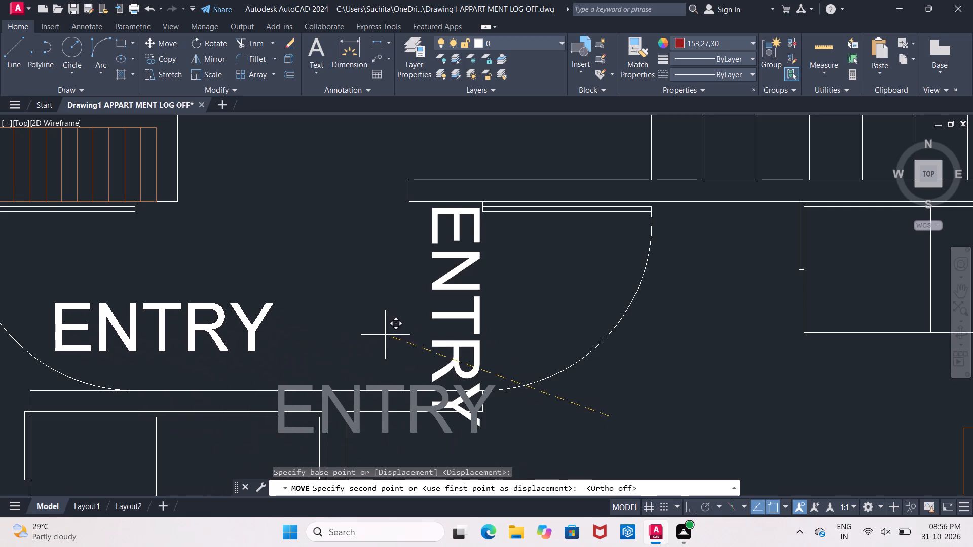
click(391, 322)
Rotate the ENTRY label at the FLAT-2 door by 90 degrees with Ortho on, so it reads upward.
scroll(289, 331, down, 2)
click(259, 316)
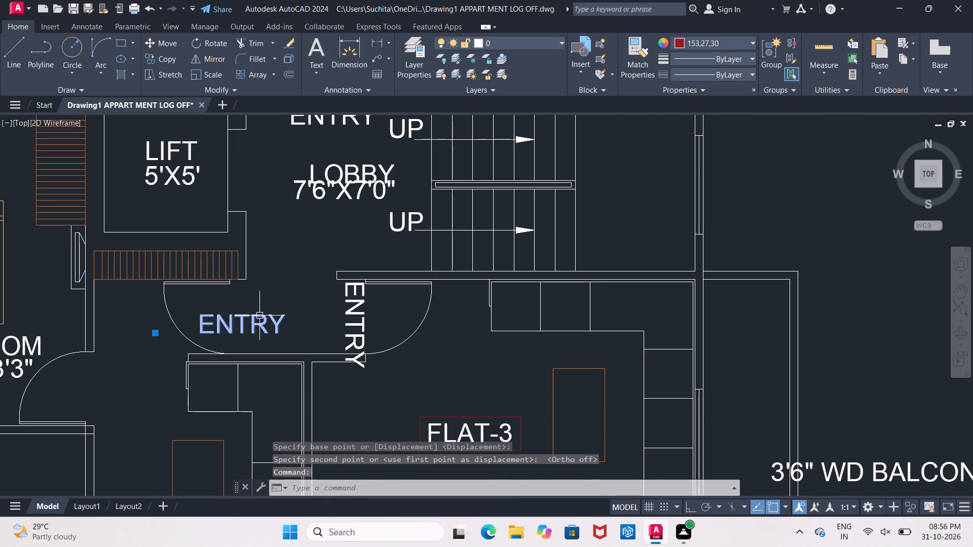
click(195, 43)
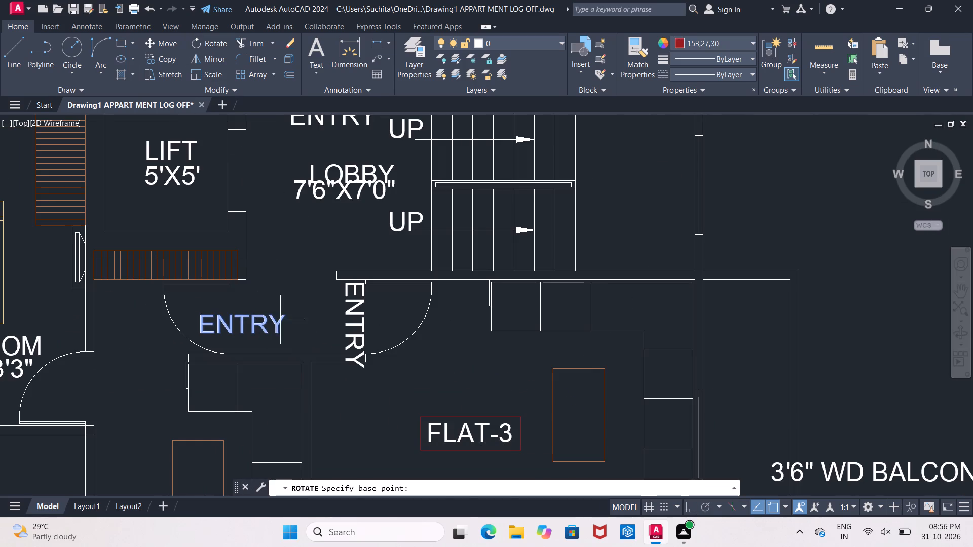
click(285, 317)
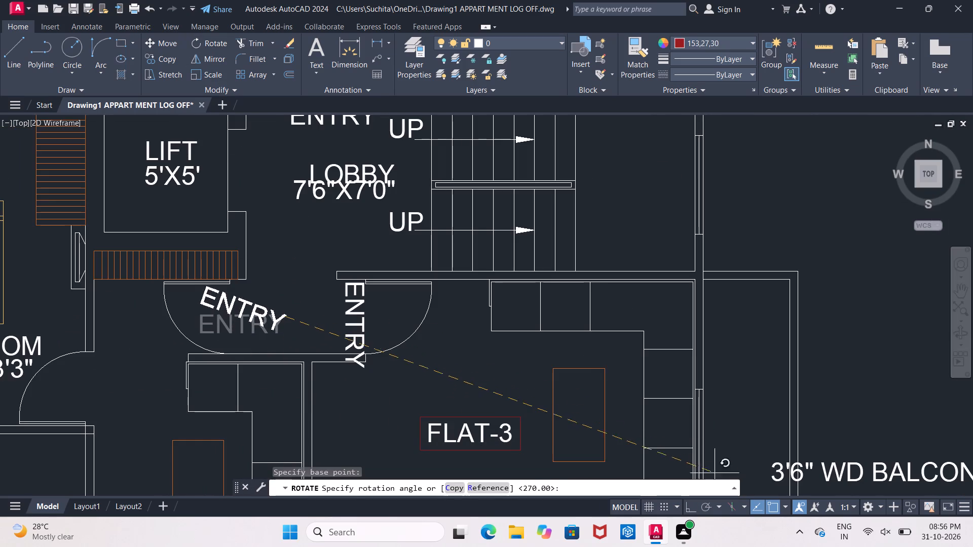
drag(688, 506, 687, 501)
click(292, 258)
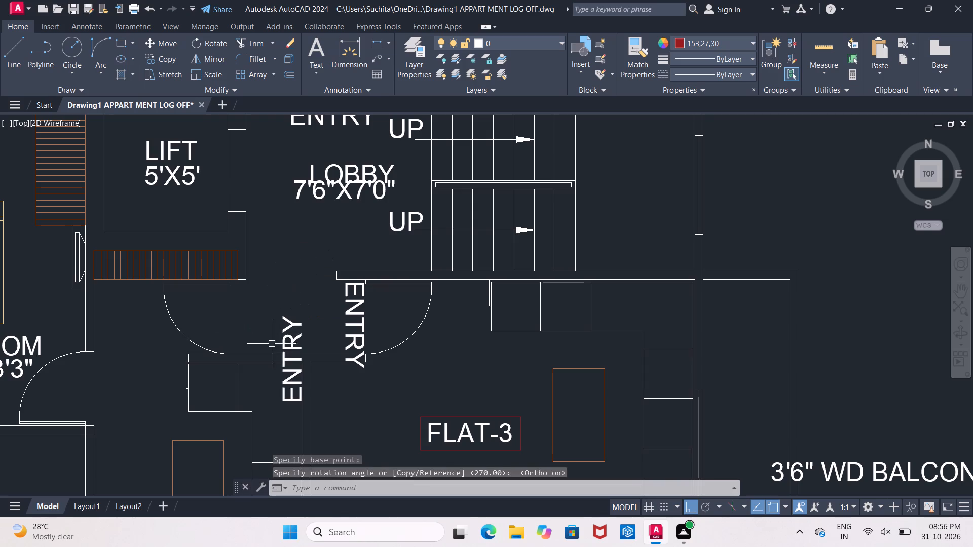
Move the rotated FLAT-2 ENTRY label off the passage's lower wall to the open area beside the FLAT-2 door, with Ortho off.
click(290, 355)
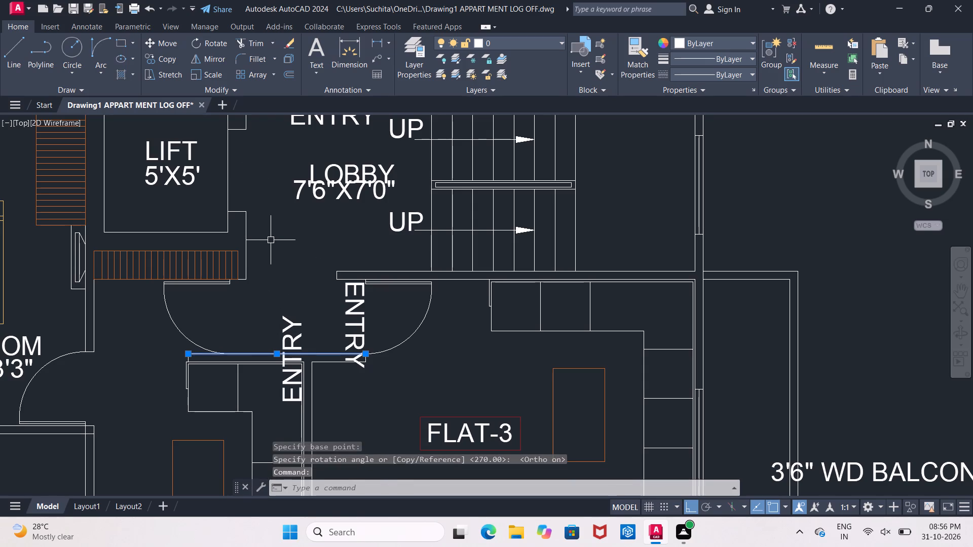
key(Escape)
click(291, 328)
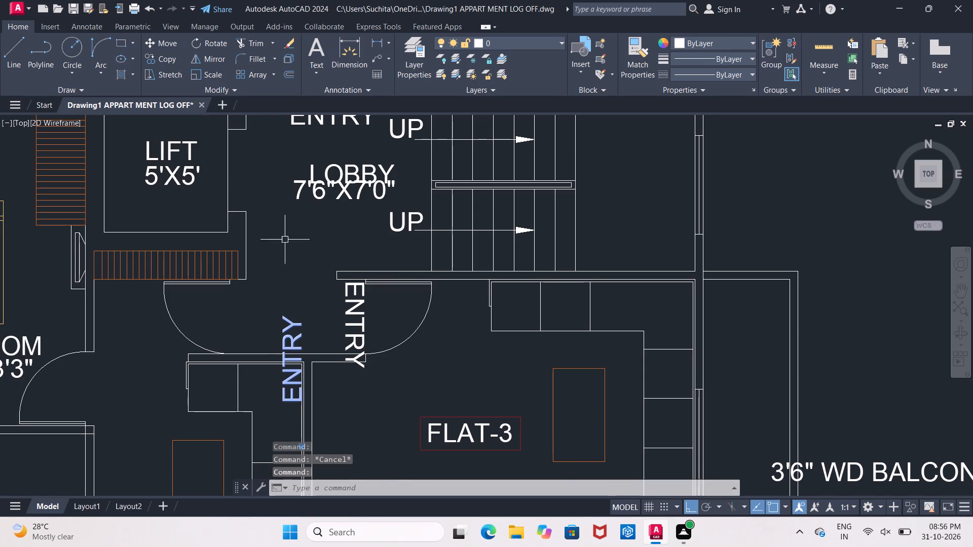
click(168, 45)
click(285, 342)
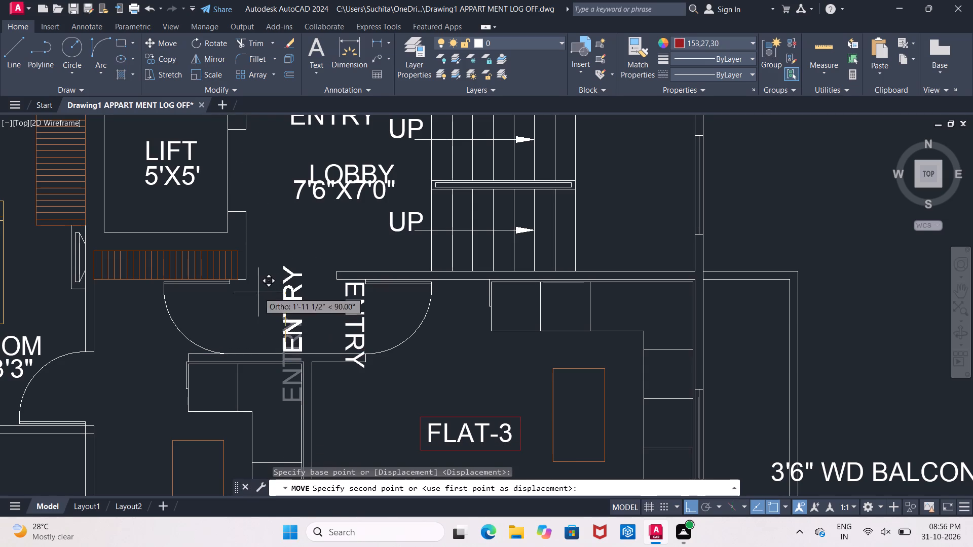
click(689, 504)
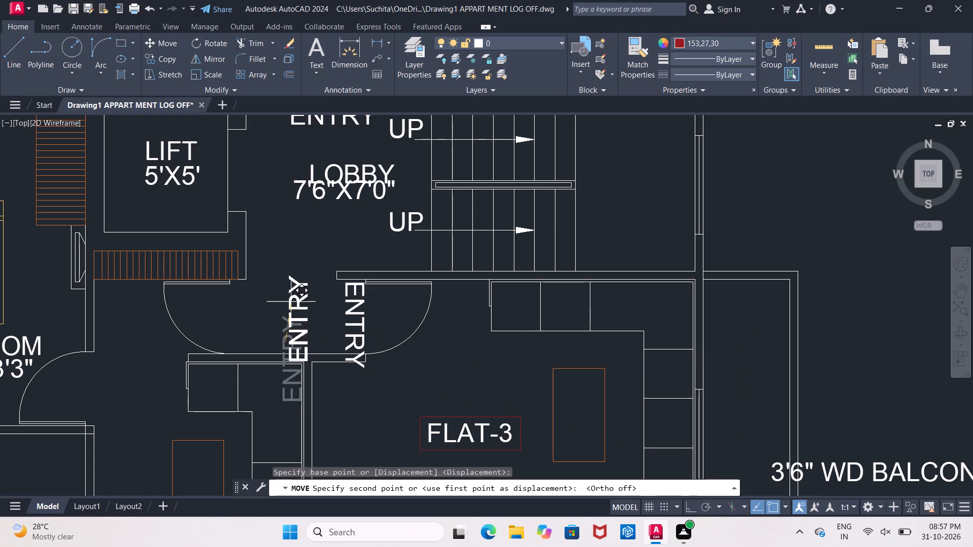
click(254, 291)
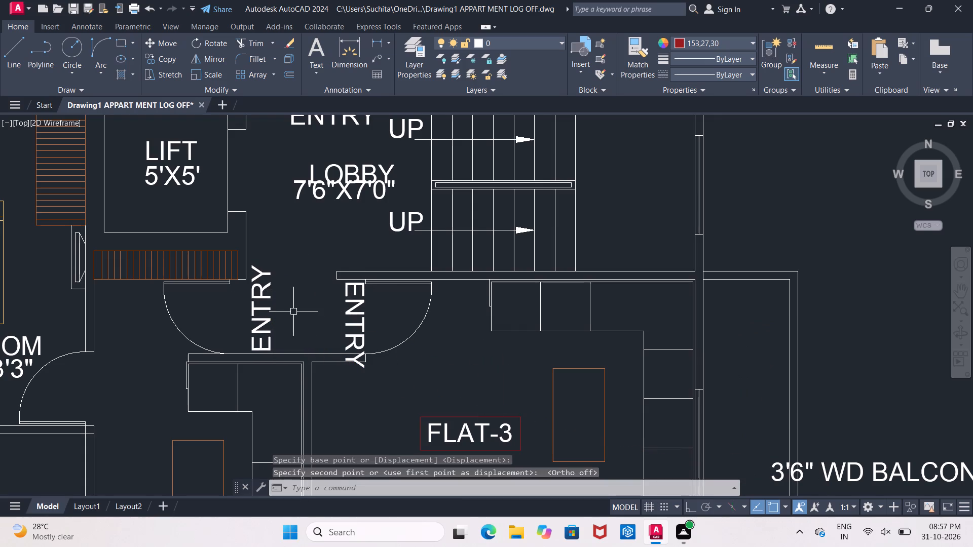
Scale down the vertical ENTRY label at the FLAT-2 door to about two-thirds, so it fits within the passage width.
click(264, 300)
click(209, 73)
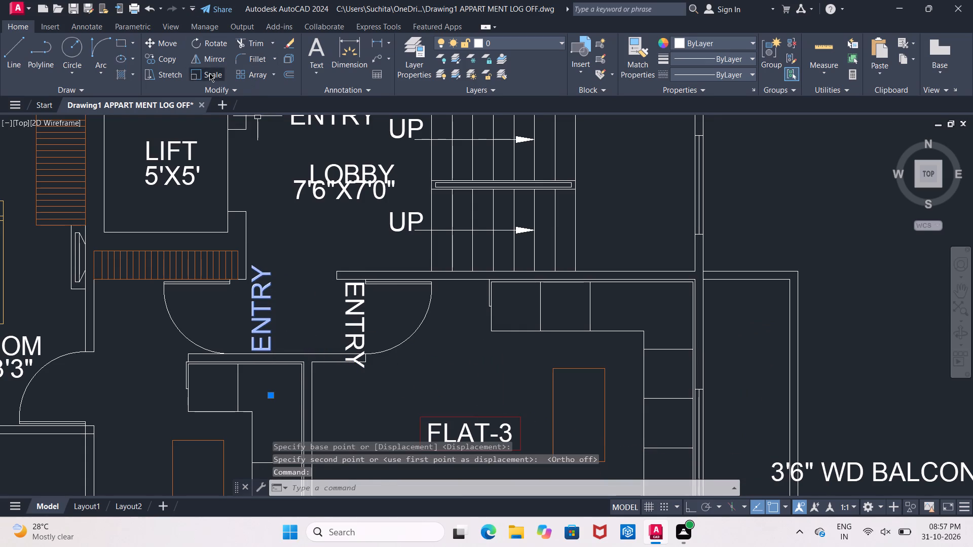
click(253, 340)
click(266, 383)
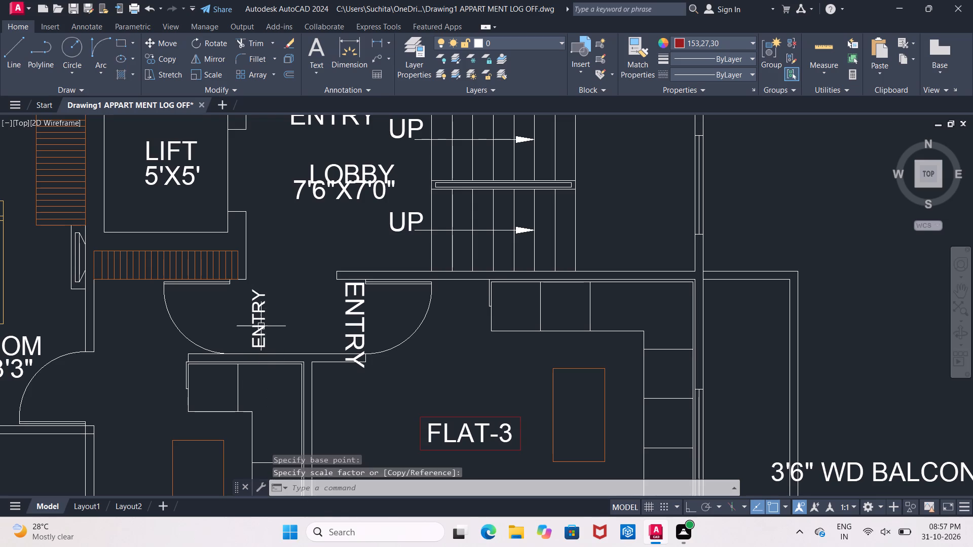
Move the reduced ENTRY label into the FLAT-2 door opening, at the end of the door leaf.
click(260, 326)
click(172, 41)
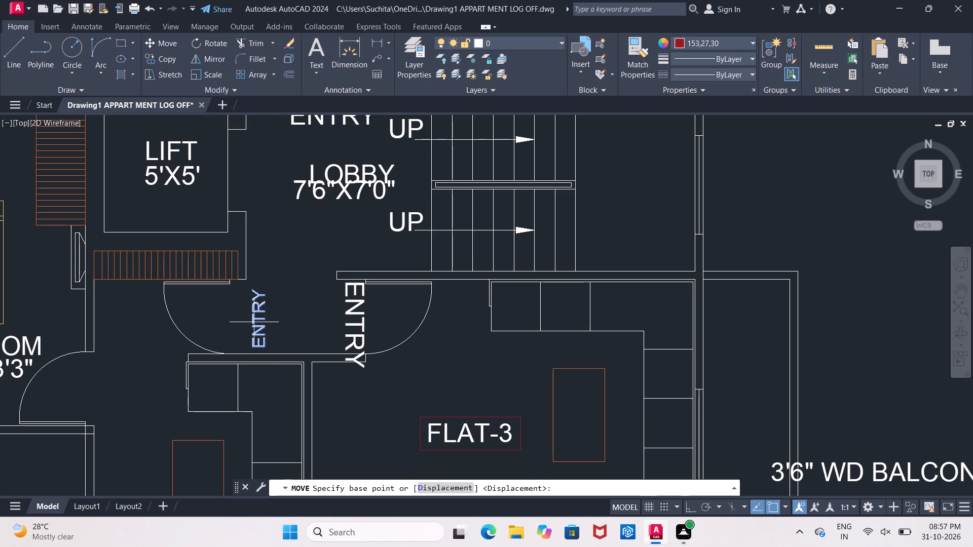
click(257, 322)
click(224, 319)
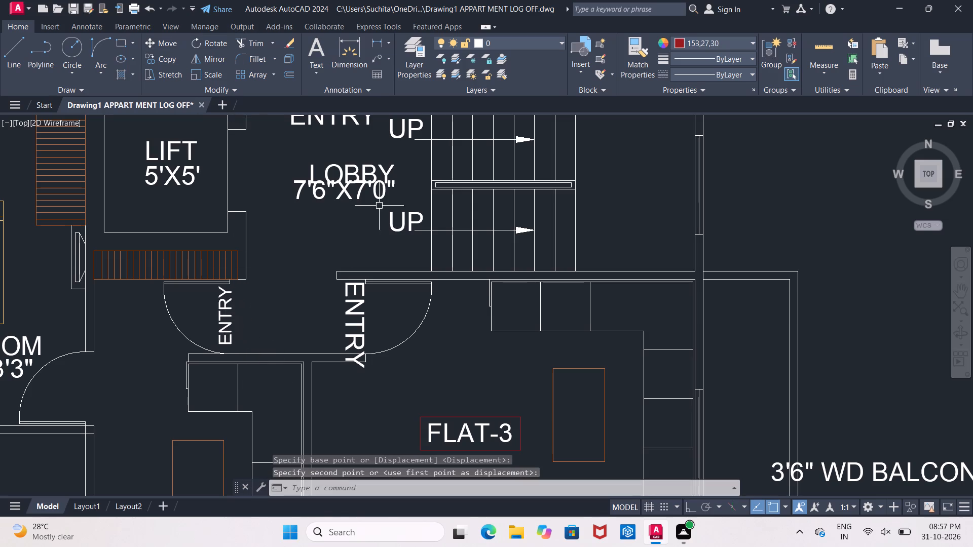
Match the properties of the reduced FLAT-2 ENTRY label onto the ENTRY label at the FLAT-3 door.
click(637, 47)
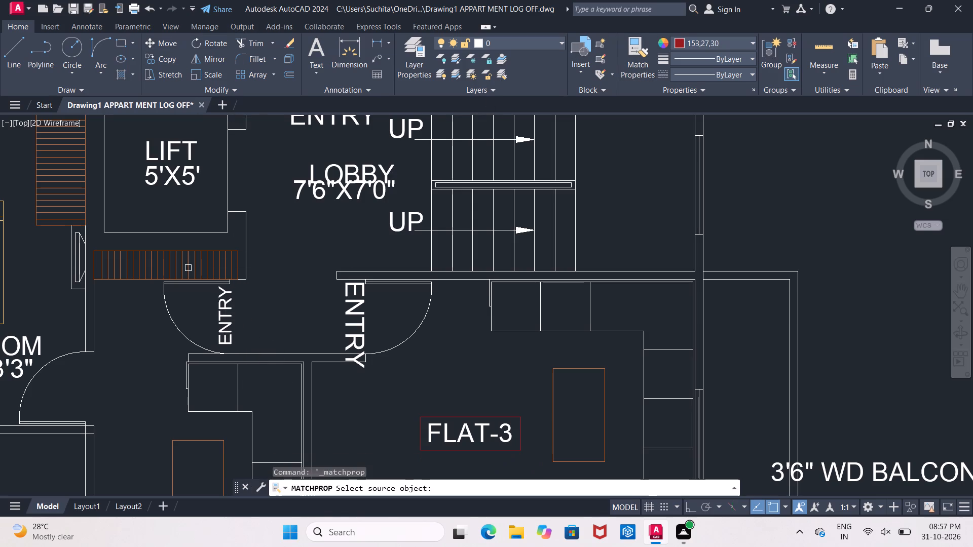
click(227, 323)
click(358, 324)
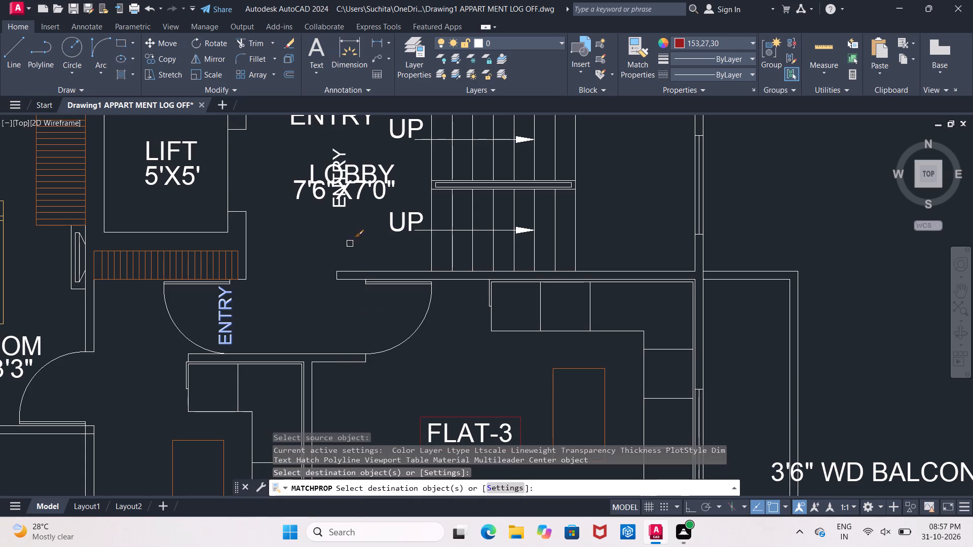
key(Escape)
Move the matched ENTRY label from over the LOBBY text to the FLAT-3 door opening, below the lobby wall.
click(332, 204)
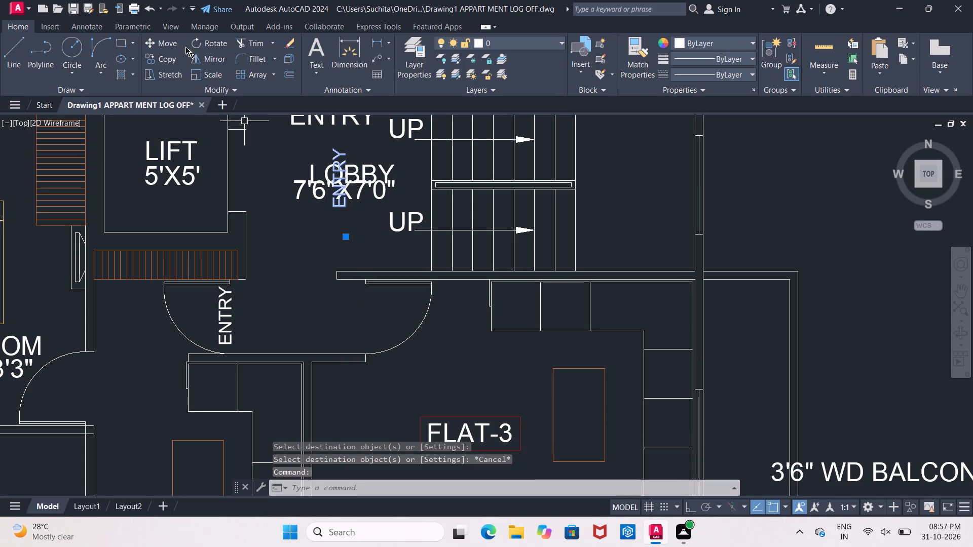
click(172, 43)
drag(337, 205, 338, 215)
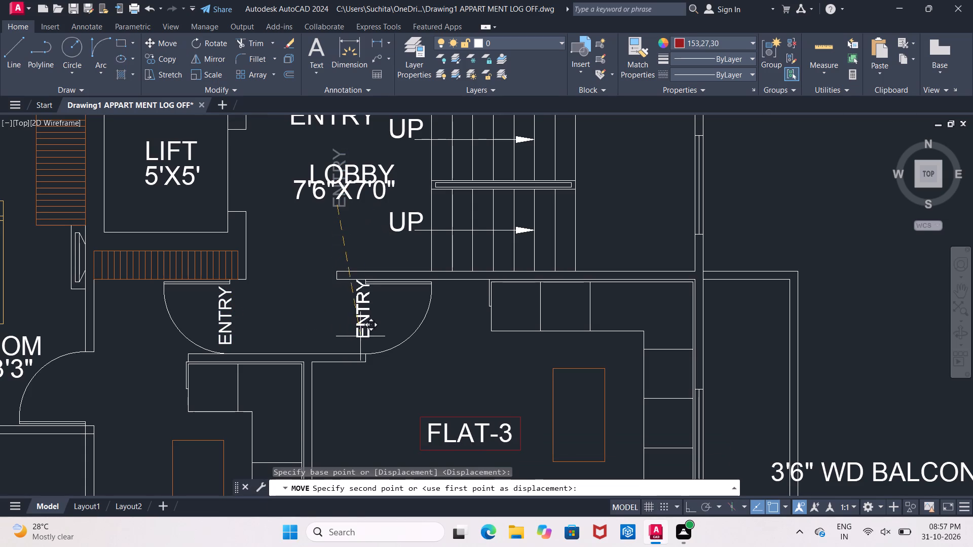
click(345, 340)
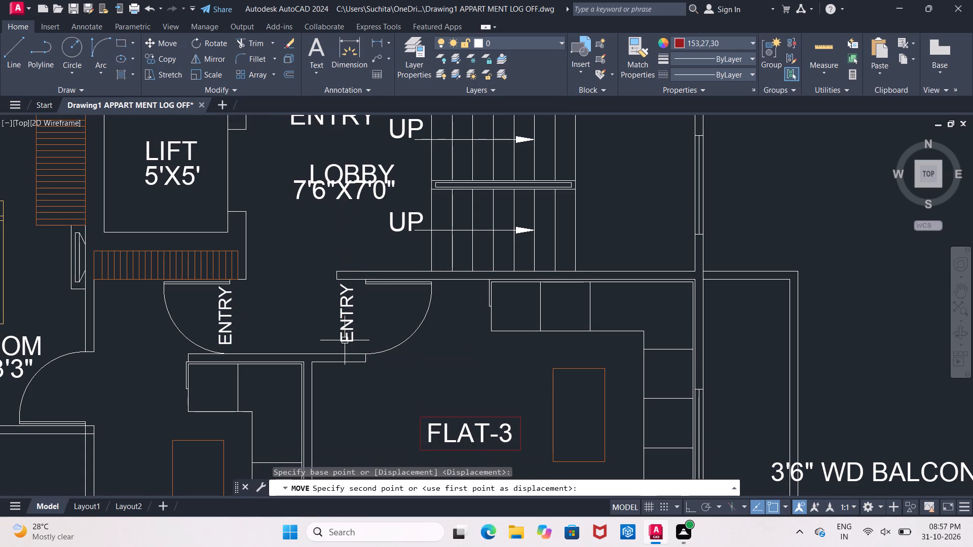
Rotate the ENTRY label at the FLAT-3 door by 180 degrees with ortho on, so it reads top to bottom.
click(347, 329)
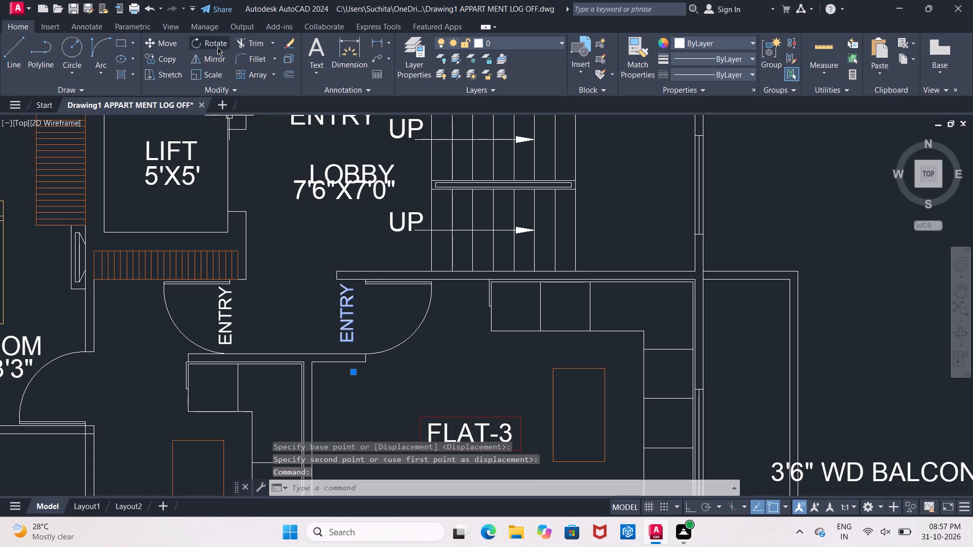
click(216, 45)
click(354, 287)
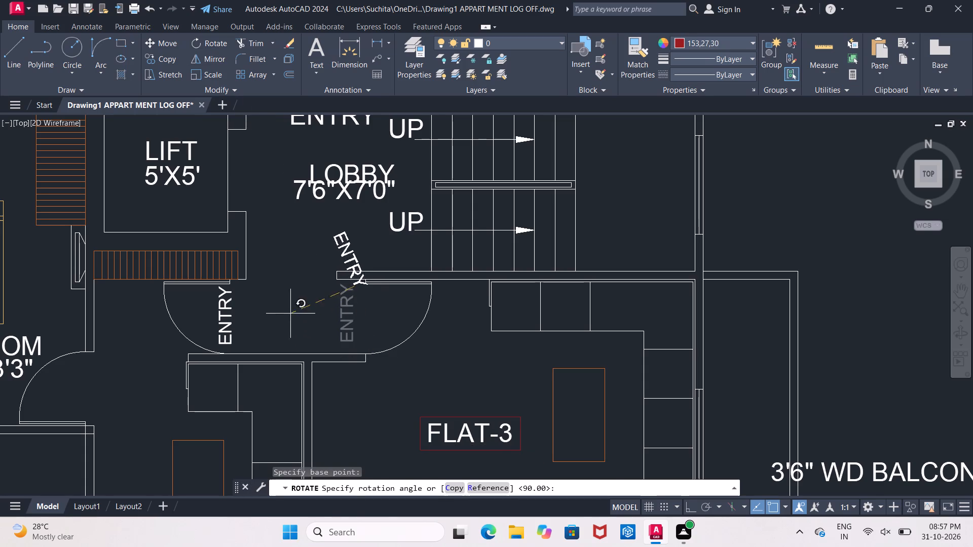
click(689, 507)
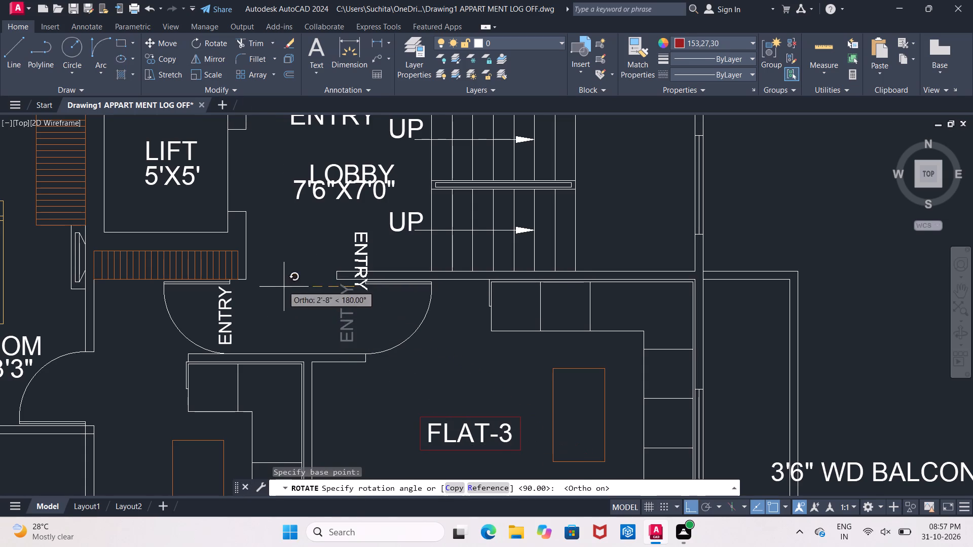
click(278, 280)
Move the rotated ENTRY label straight down about 2'-4" into the FLAT-3 door opening.
click(356, 251)
click(169, 43)
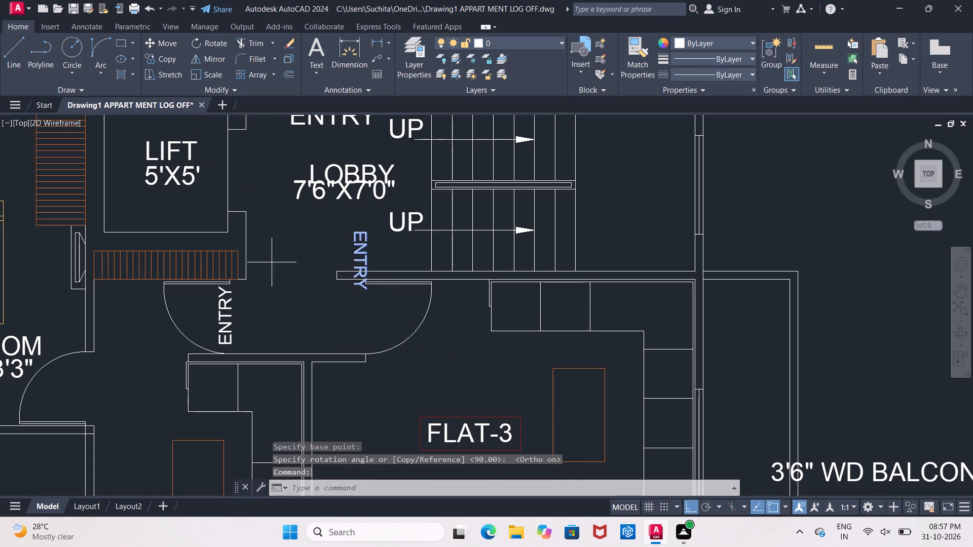
drag(767, 197, 766, 205)
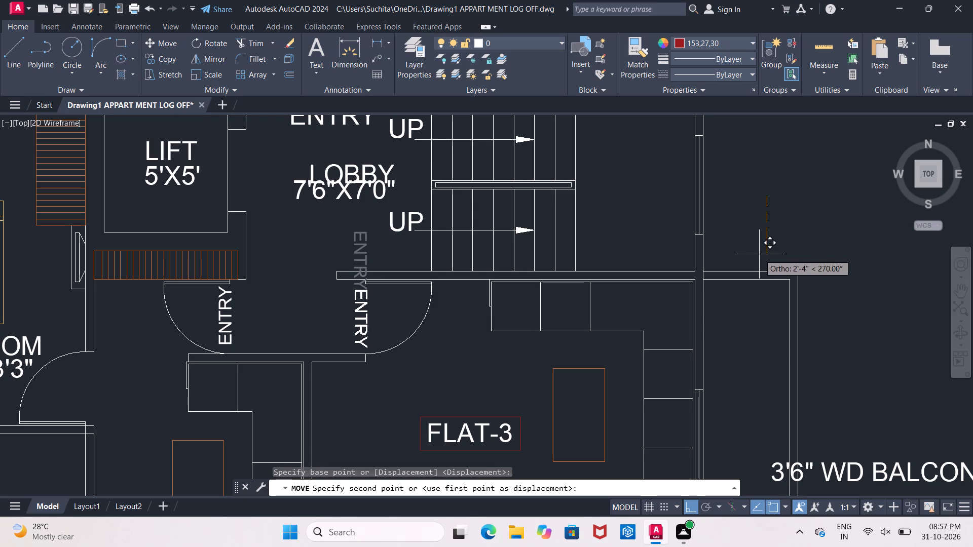
click(759, 255)
Match the properties of the FLAT-3 ENTRY label onto the large horizontal ENTRY label above the LOBBY text.
middle_drag(431, 248, 392, 322)
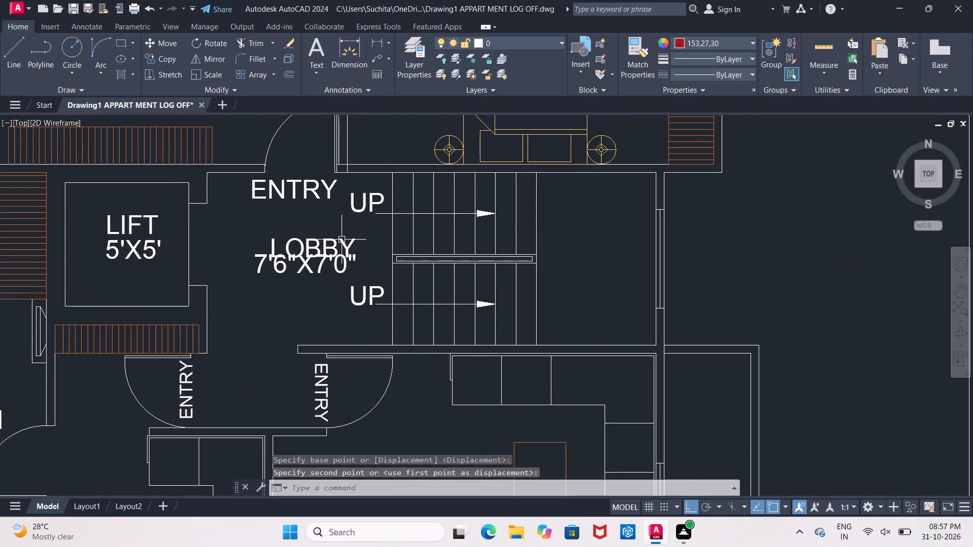
click(637, 55)
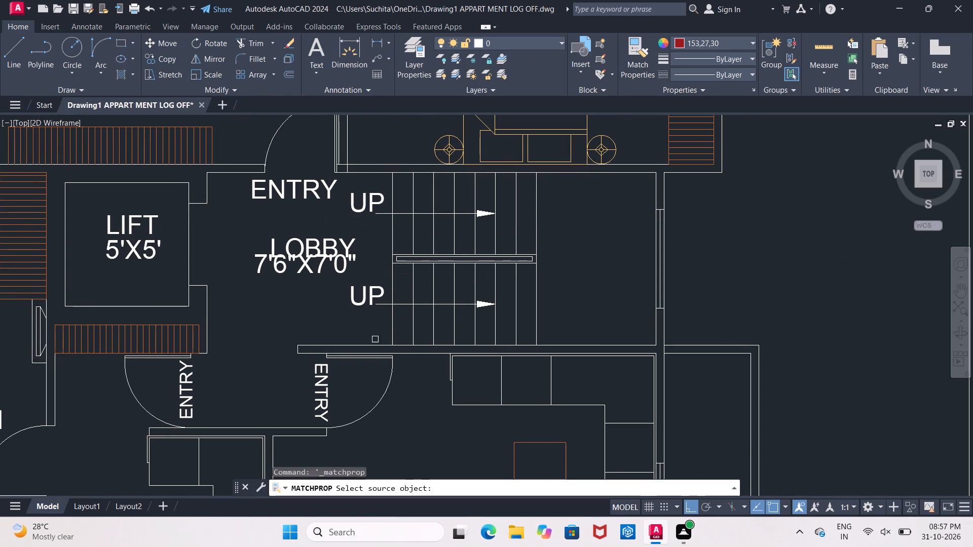
click(329, 382)
click(309, 192)
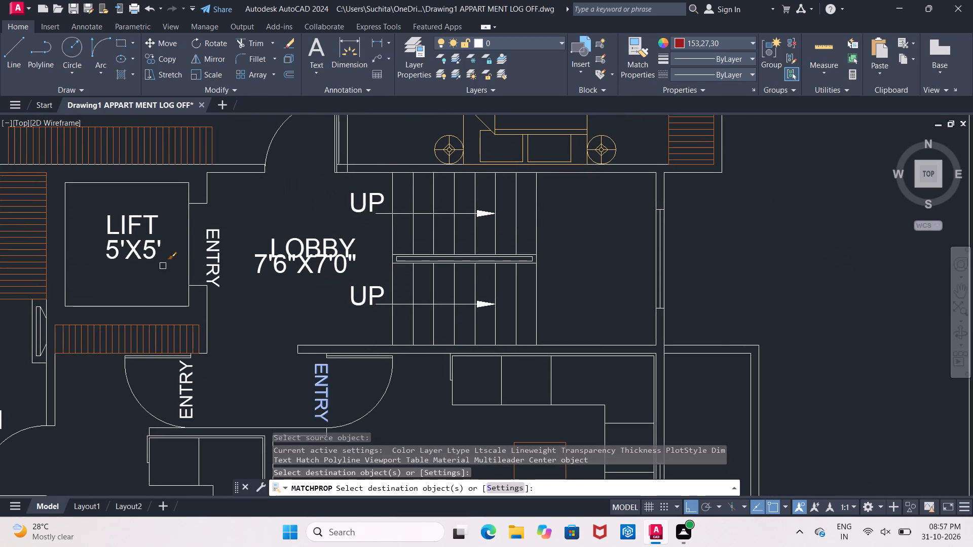
key(Escape)
Move the matched ENTRY label from beside the lift to the FLAT-1 door opening above LOBBY, with ortho off.
click(216, 262)
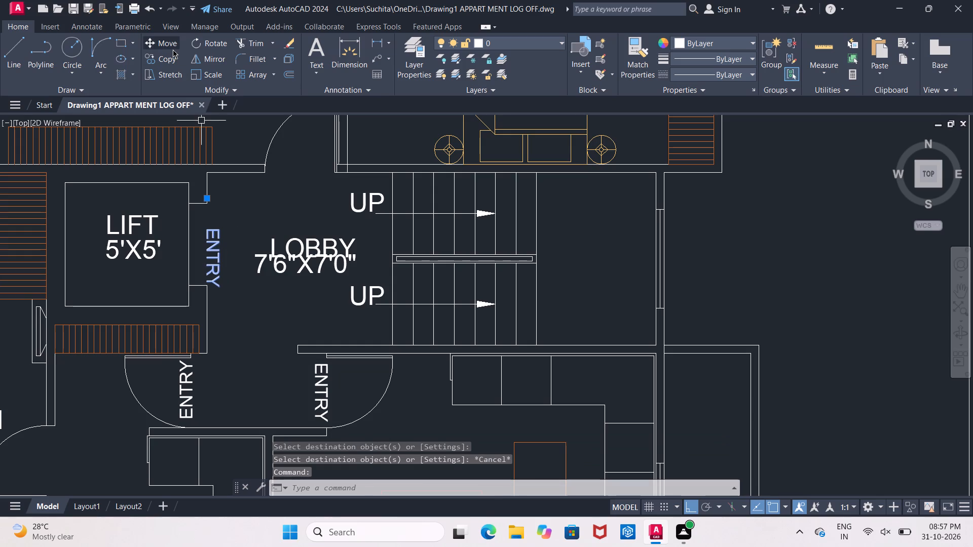
click(173, 50)
click(212, 249)
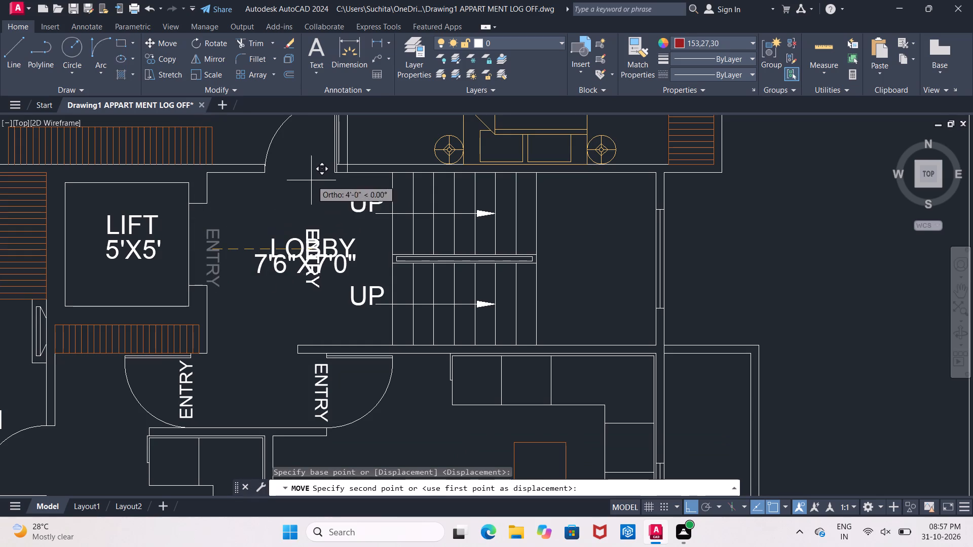
click(685, 505)
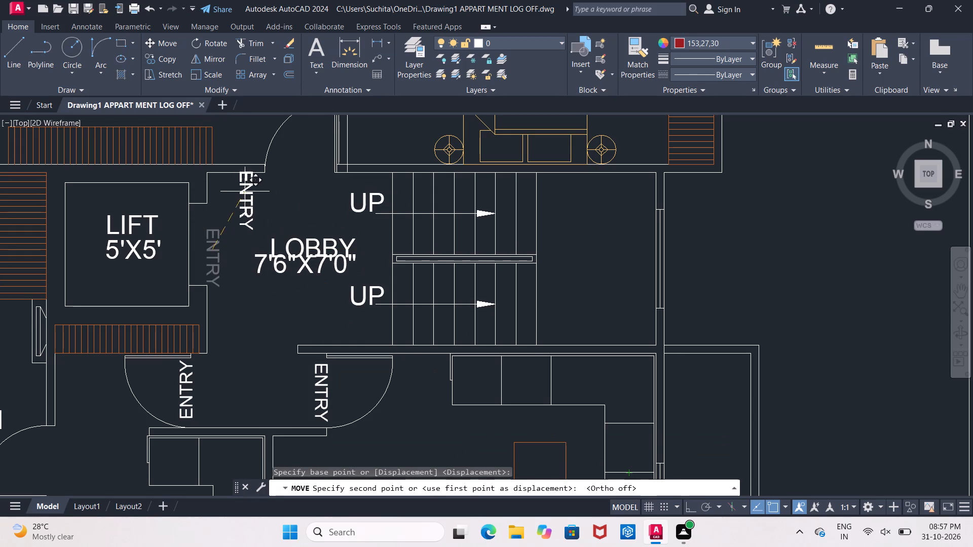
click(285, 193)
Rotate the ENTRY label at the FLAT-1 door 90 degrees counterclockwise with ortho on, so it reads horizontally.
click(285, 193)
click(285, 203)
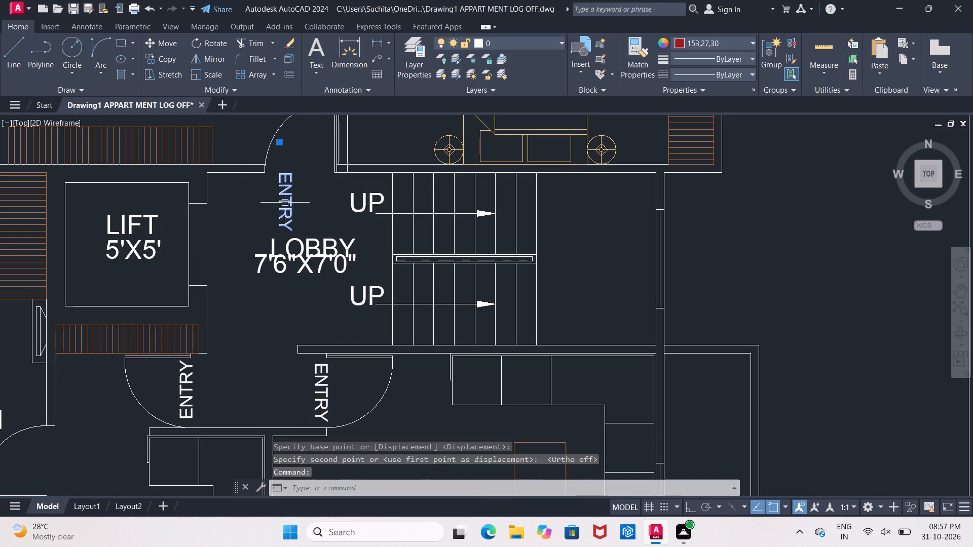
click(194, 41)
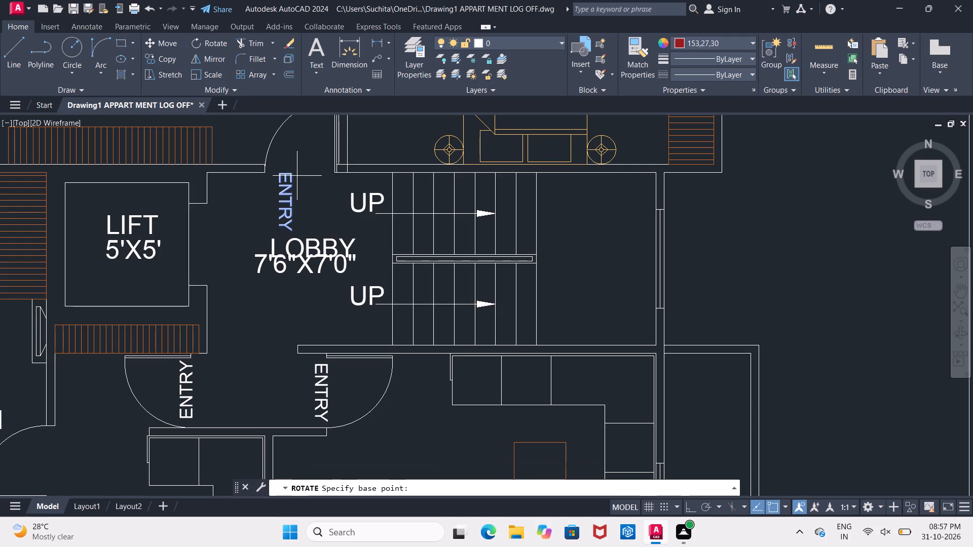
click(291, 171)
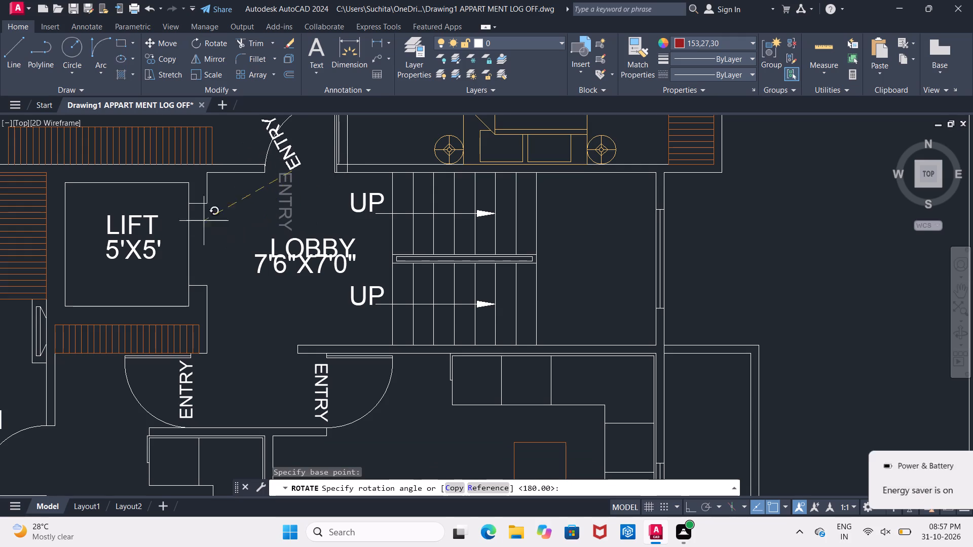
click(693, 507)
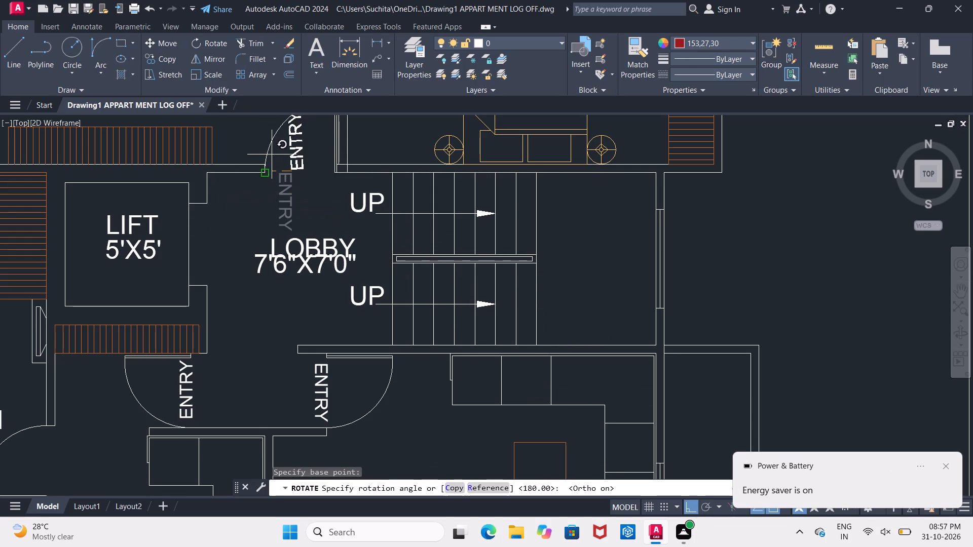
click(289, 153)
Move the horizontal ENTRY label straight left so it sits centred below the FLAT-1 door opening.
click(309, 181)
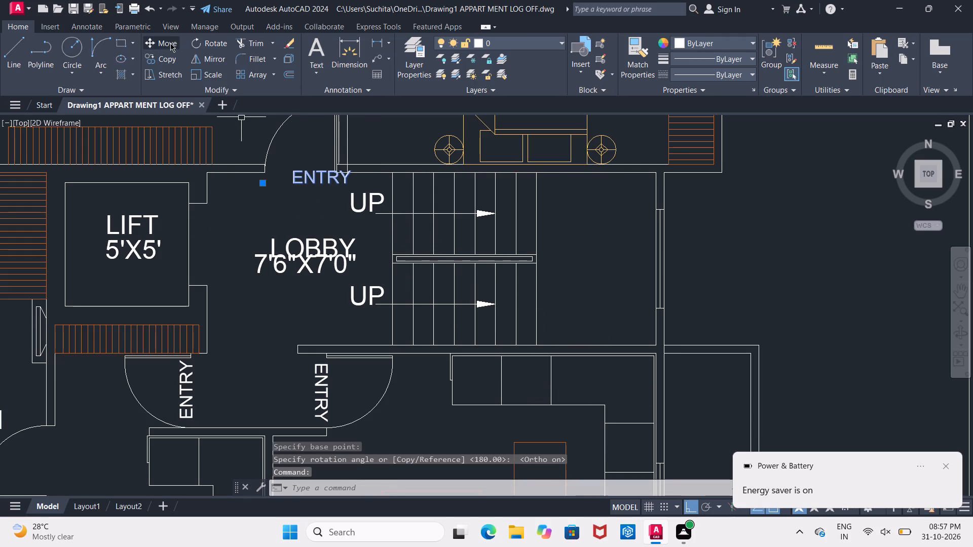
click(168, 38)
click(325, 185)
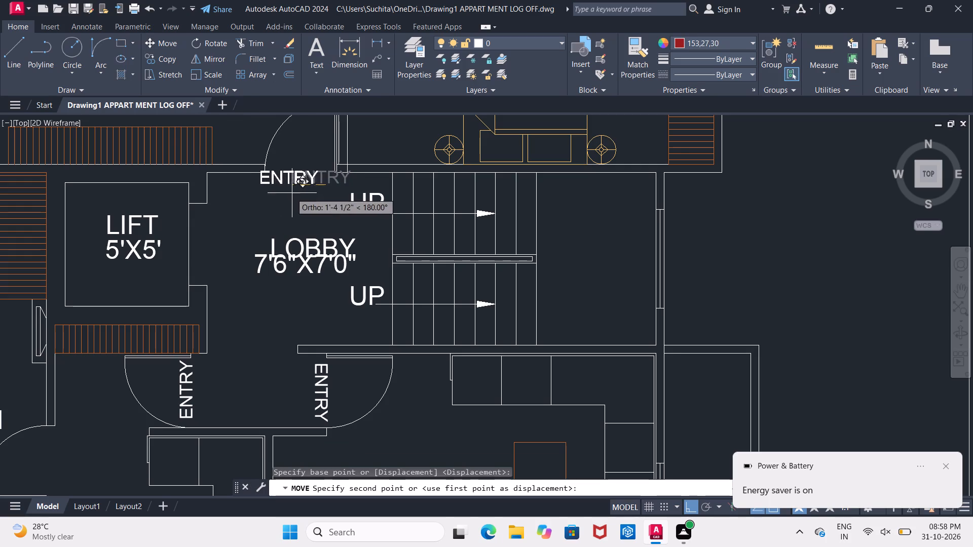
click(300, 194)
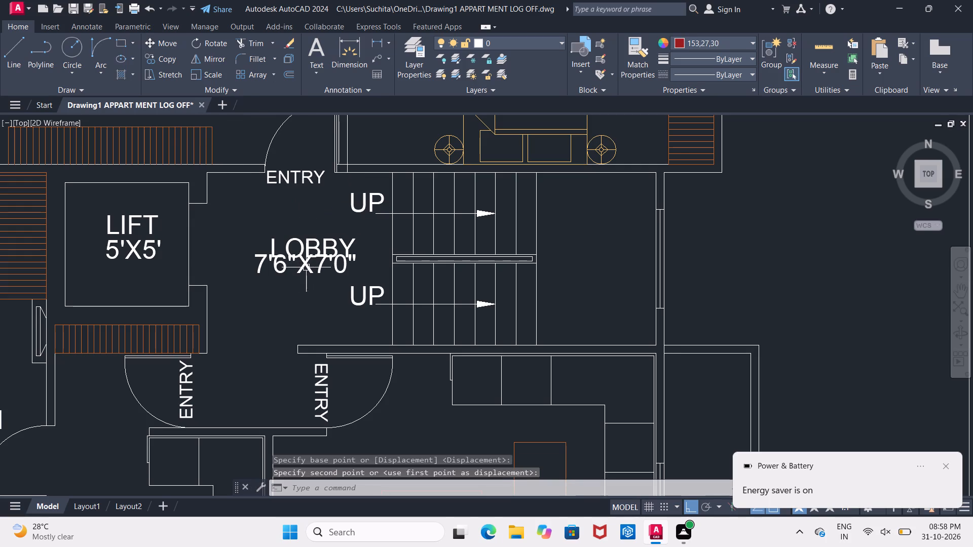
Move the lobby's 7'6"X7'0" size text straight down, clear of the LOBBY text.
click(306, 267)
click(157, 43)
click(275, 294)
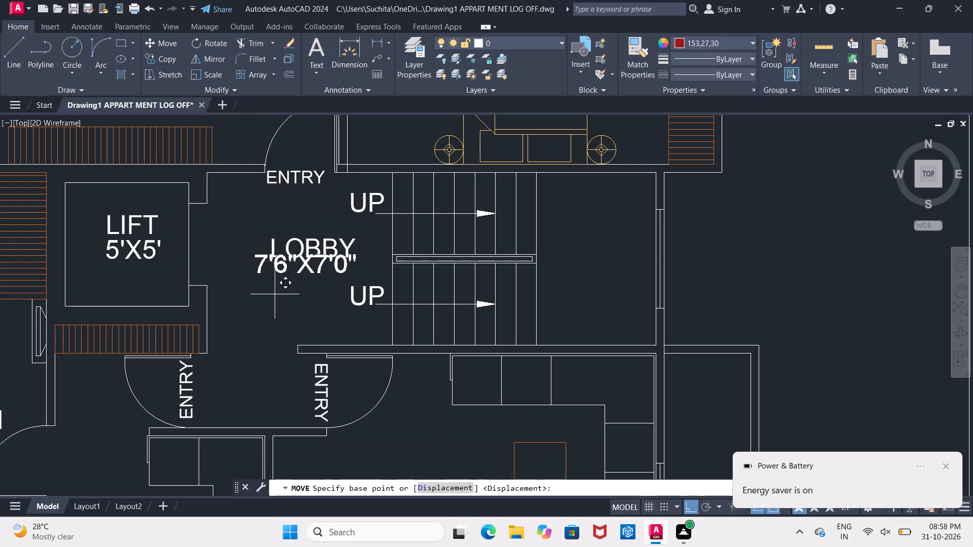
click(283, 304)
Move the LOBBY text slightly left over its size text, and dismiss the battery notification.
click(295, 254)
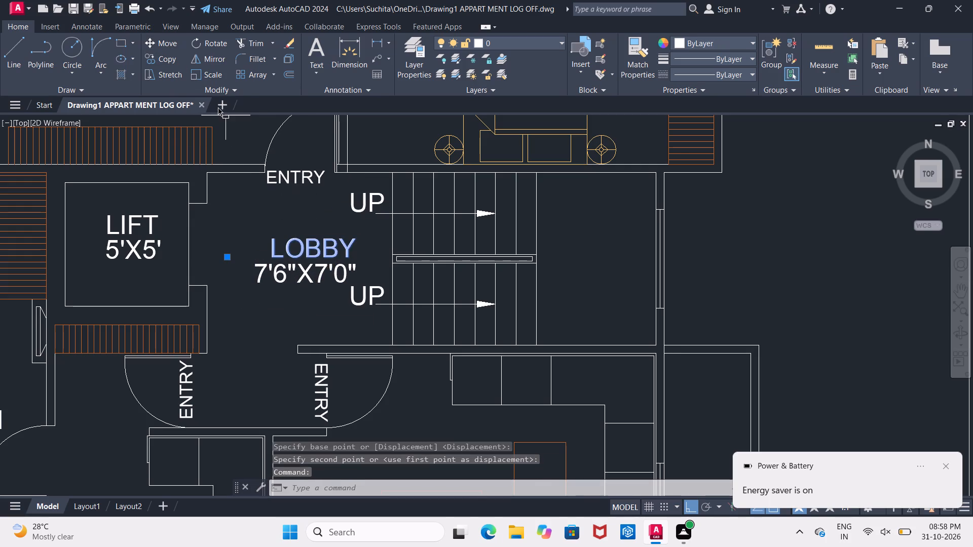
click(171, 47)
click(739, 276)
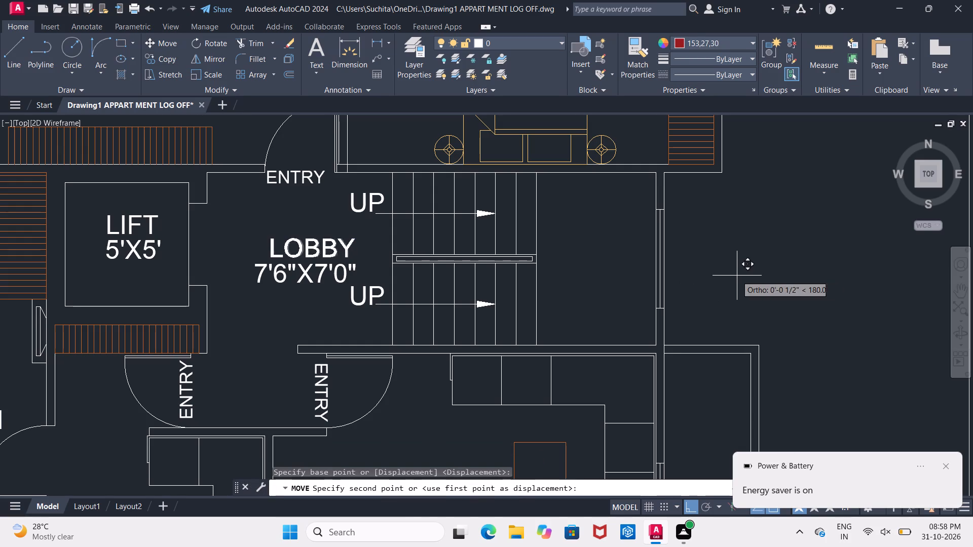
click(729, 276)
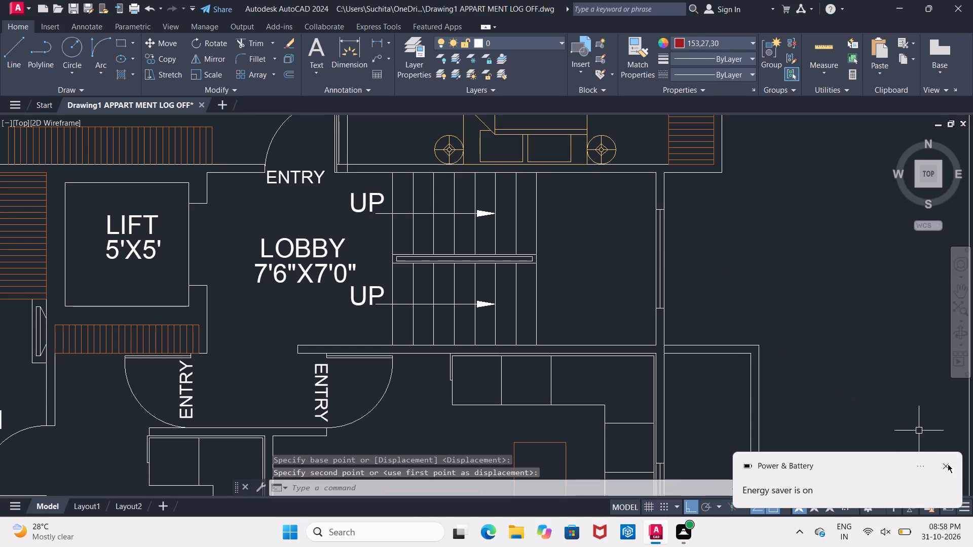
click(948, 464)
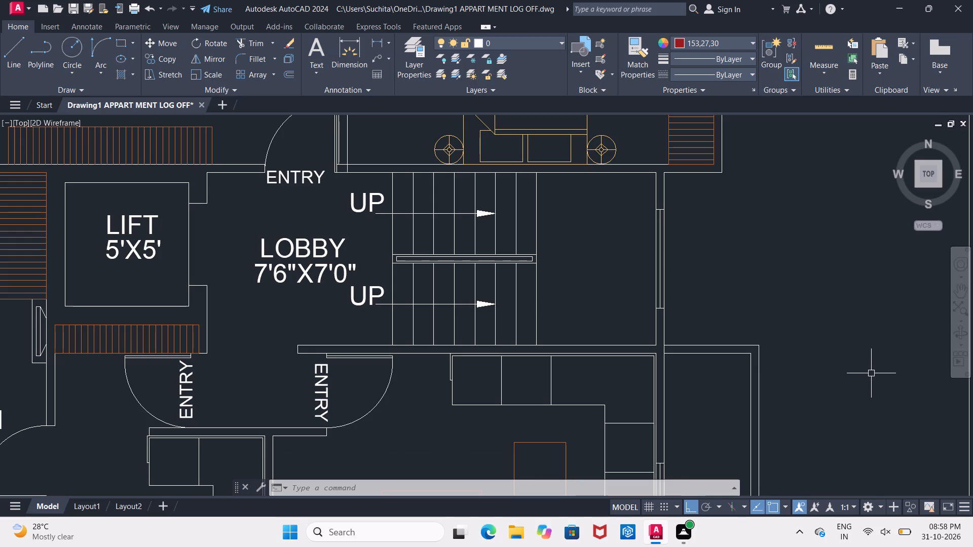
Move the BED ROOM text and its 10'0"X13'3" size text together slightly left, away from the bedroom door swing.
scroll(373, 202, down, 3)
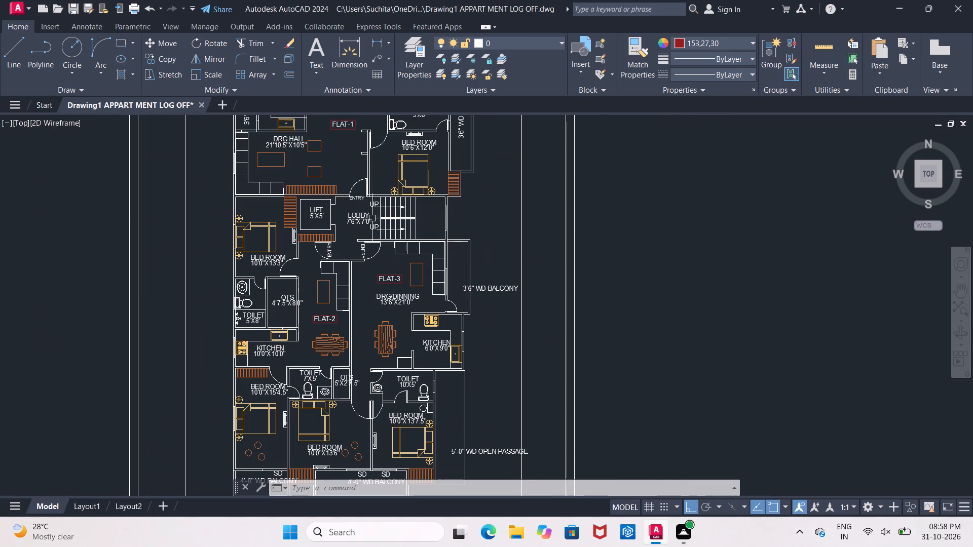
middle_drag(397, 327, 373, 264)
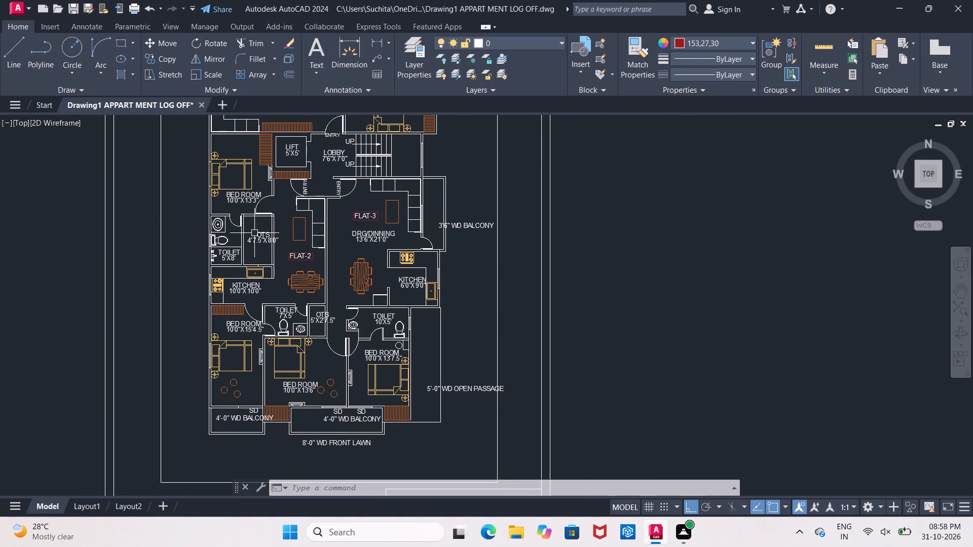
scroll(254, 233, up, 1)
middle_drag(243, 197, 250, 262)
scroll(250, 249, up, 3)
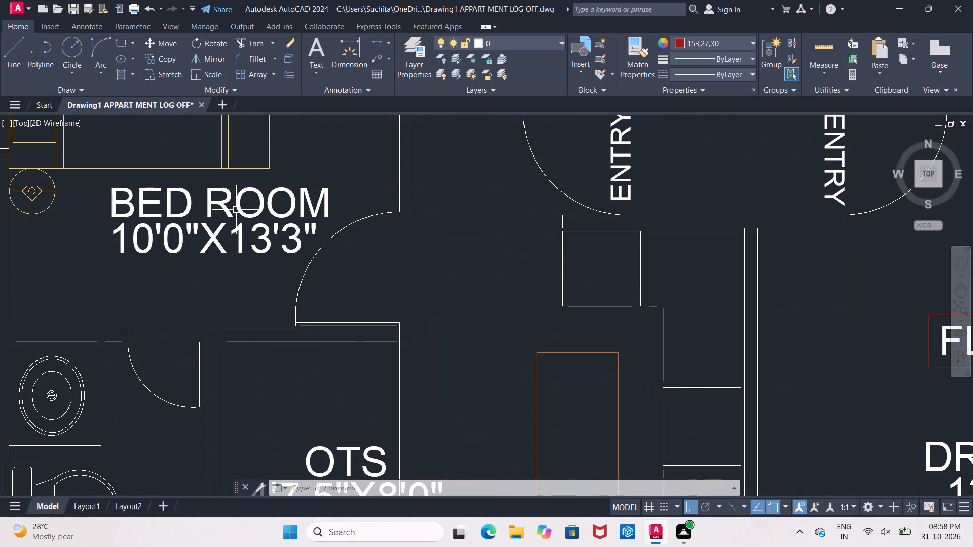
click(234, 208)
click(230, 241)
click(264, 263)
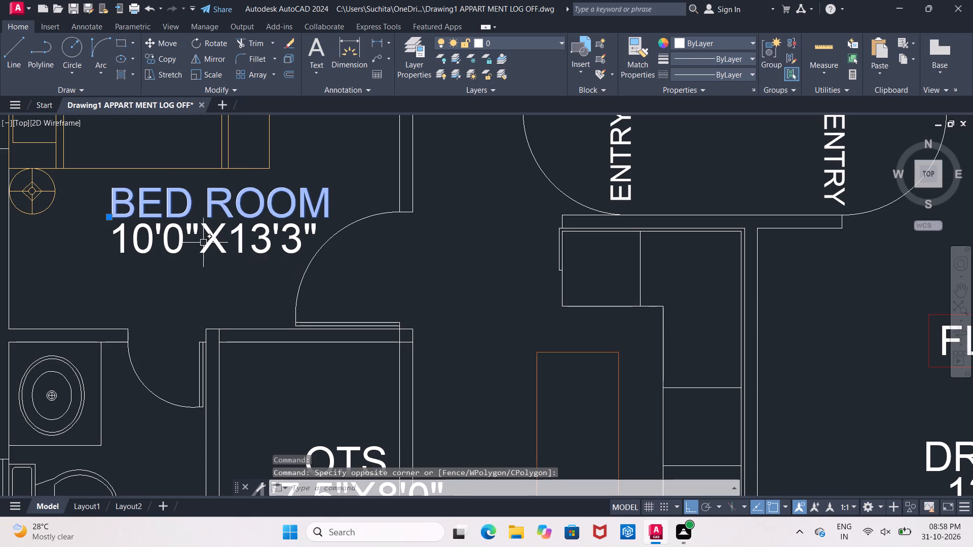
click(203, 242)
click(169, 38)
click(484, 271)
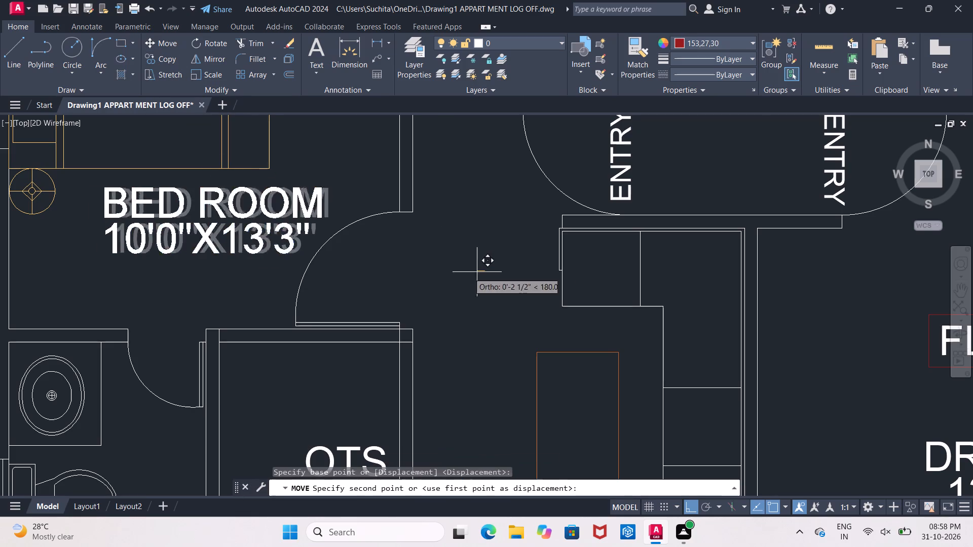
click(456, 273)
Rotate the 3'6" WD BALCONY label beside FLAT-3 by 90 degrees, so it reads vertically.
scroll(452, 270, down, 3)
middle_drag(448, 269, 304, 184)
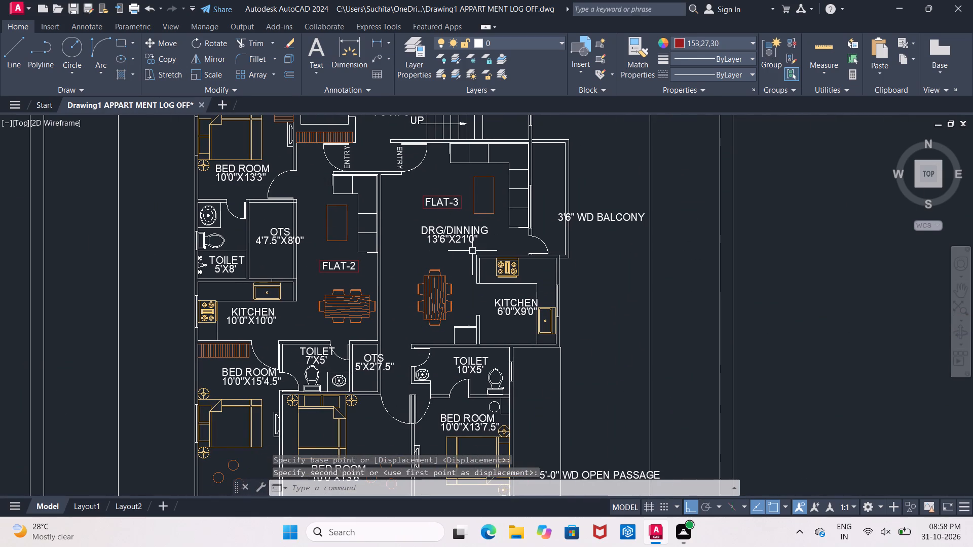
scroll(601, 224, up, 1)
middle_drag(601, 224, 439, 278)
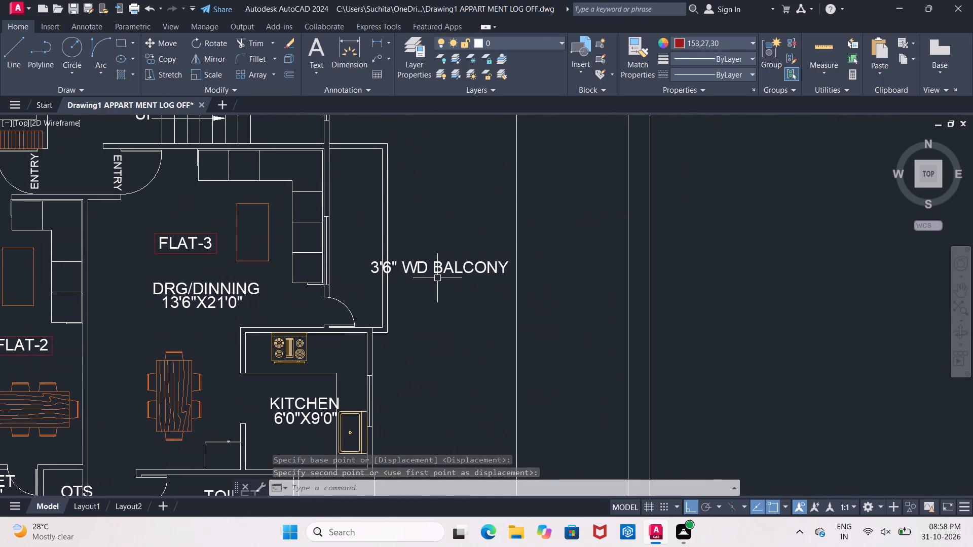
click(438, 271)
click(228, 41)
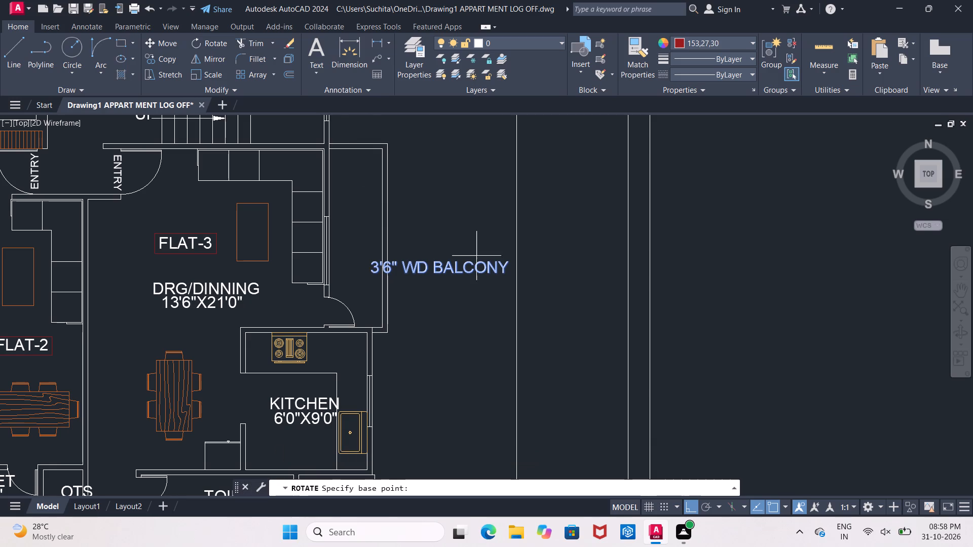
click(506, 266)
click(489, 239)
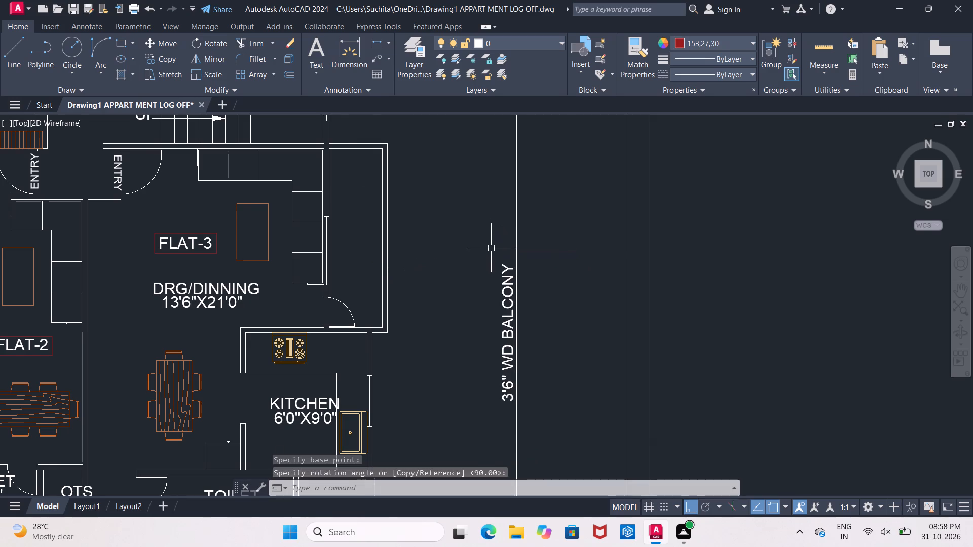
Move the vertical 3'6" WD BALCONY label into the balcony strip beside FLAT-3.
click(505, 311)
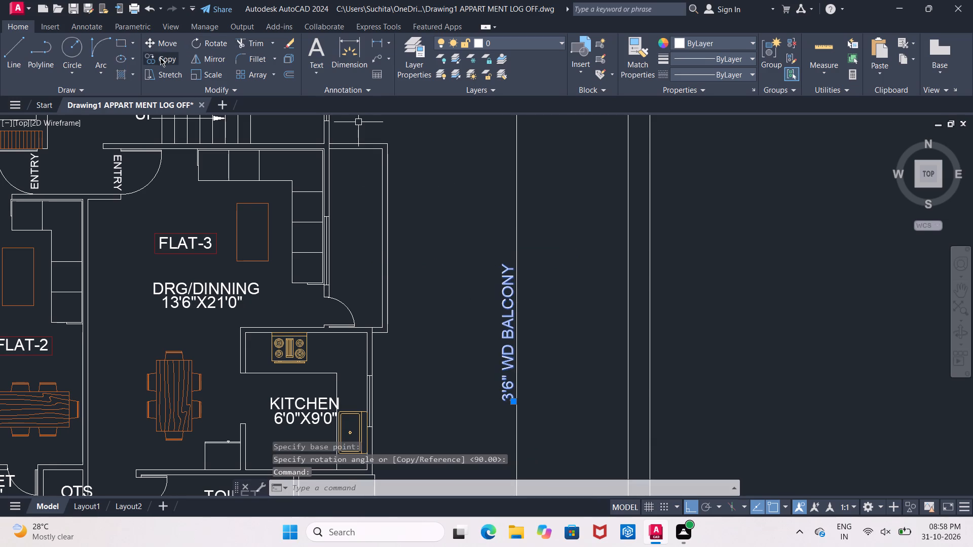
click(176, 47)
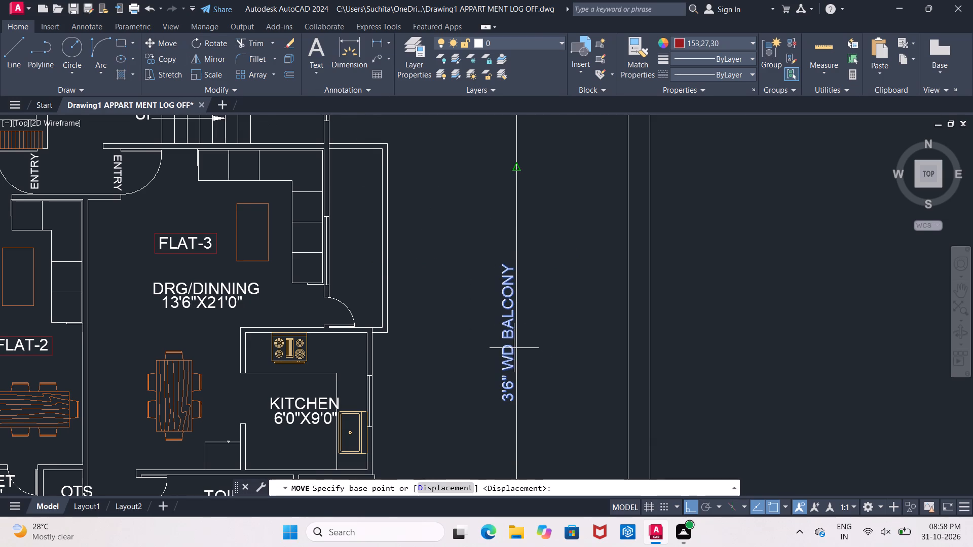
click(506, 344)
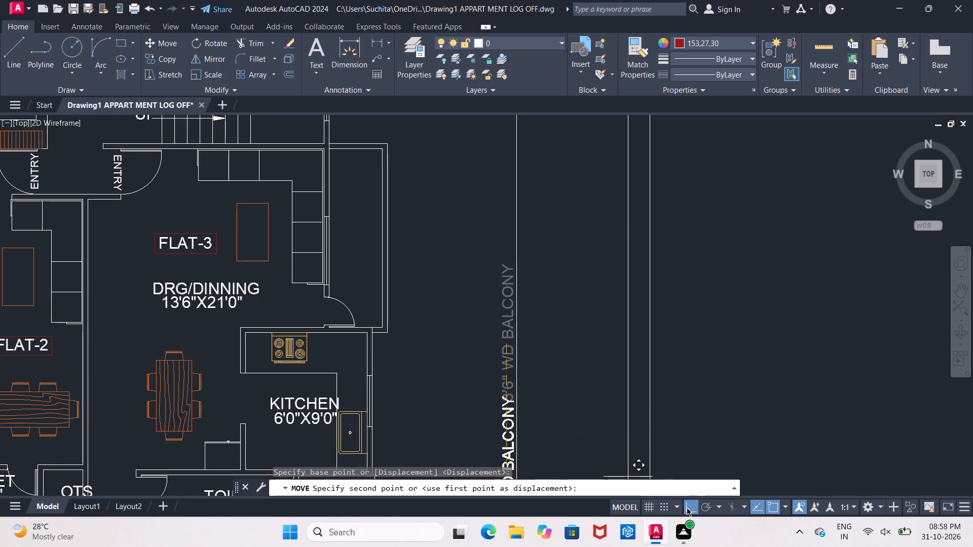
drag(687, 507, 677, 487)
click(358, 251)
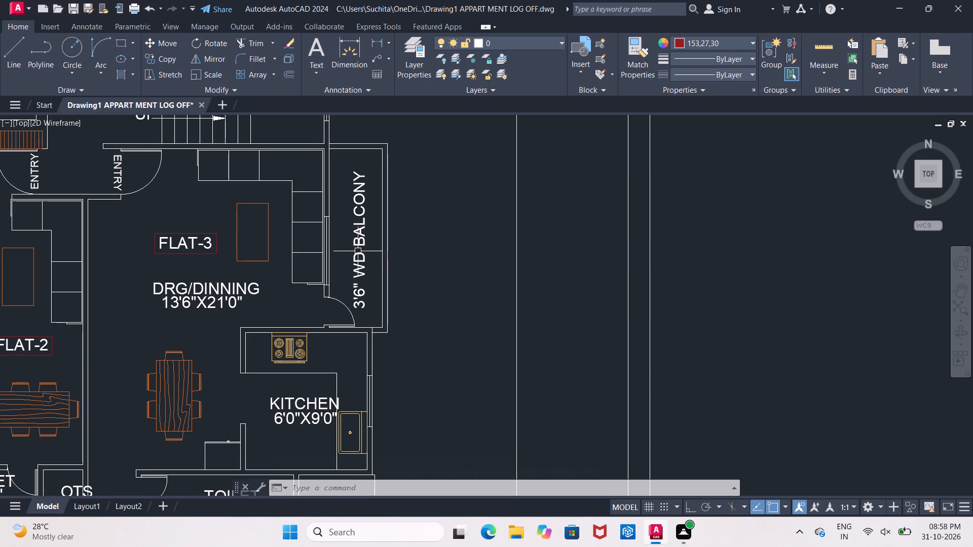
key(Escape)
Move FLAT-3's KITCHEN text and its 6'0"X9'0" size text together slightly left, clear of the counter line and sink.
scroll(386, 245, down, 2)
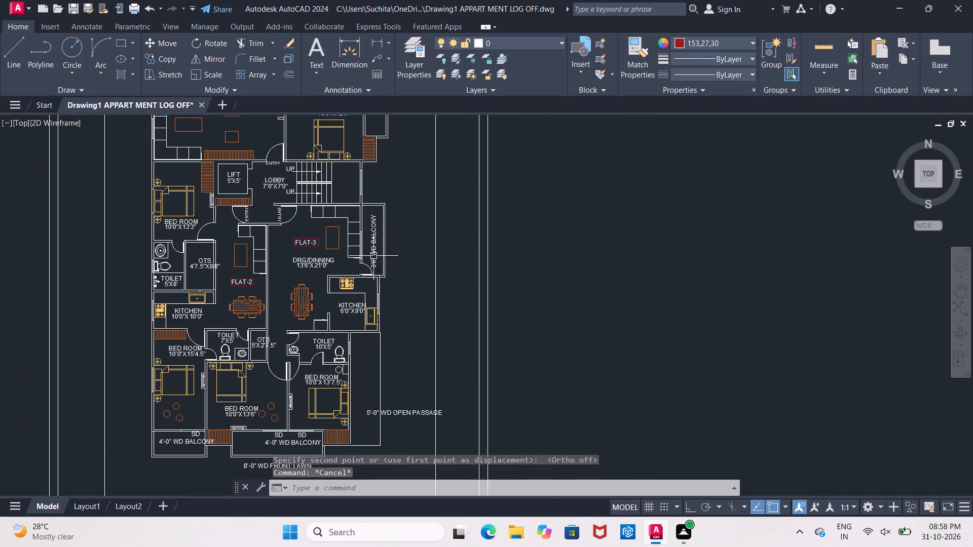
middle_drag(339, 320, 339, 283)
scroll(339, 280, up, 2)
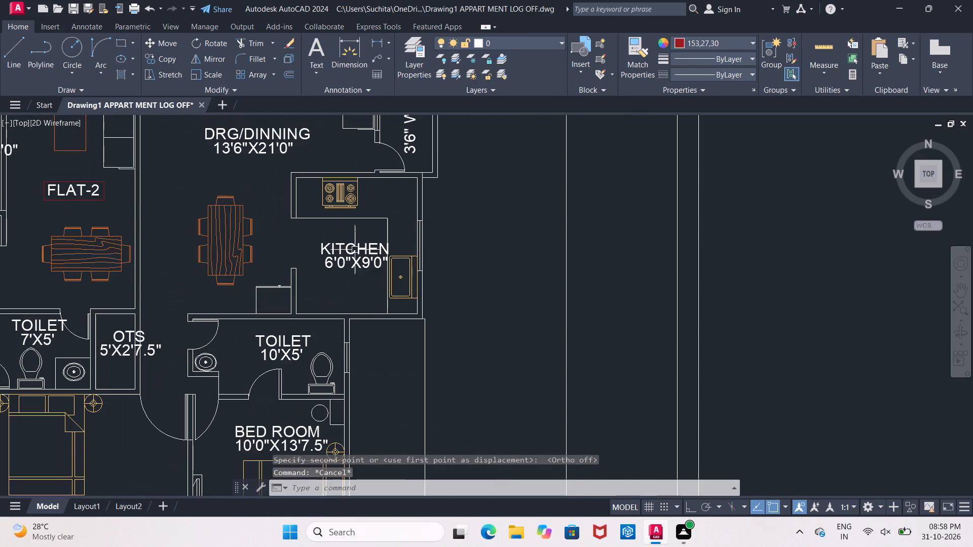
click(355, 250)
click(357, 269)
click(151, 43)
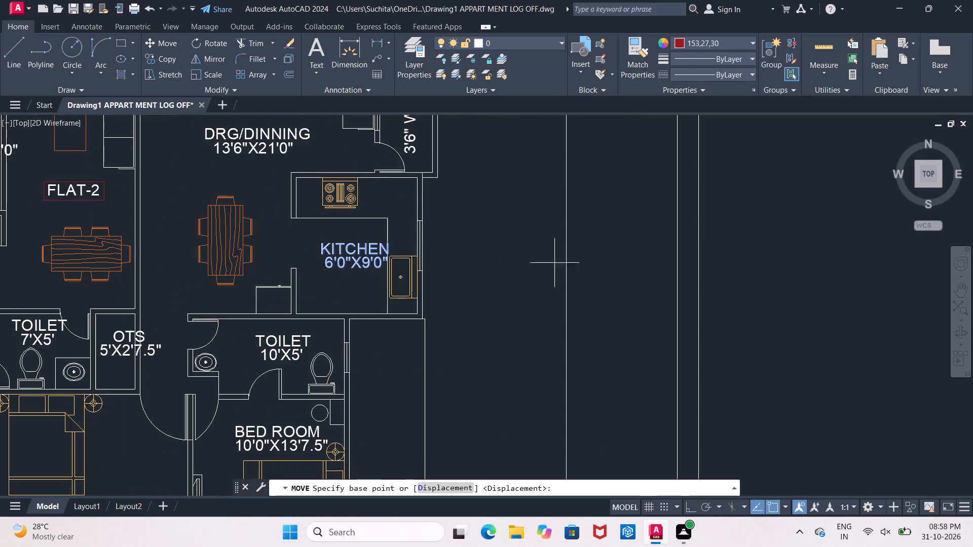
click(643, 267)
click(628, 268)
Move the BED ROOM text and its 10'0"X15'4.5" size text together slightly left, away from the wall and door.
scroll(121, 277, down, 1)
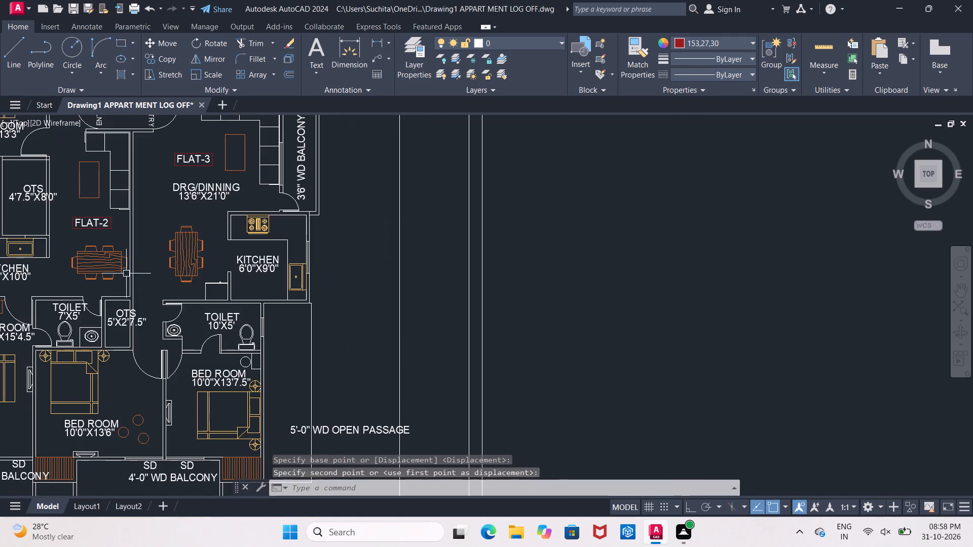
middle_drag(52, 313, 264, 268)
scroll(213, 284, up, 2)
click(213, 284)
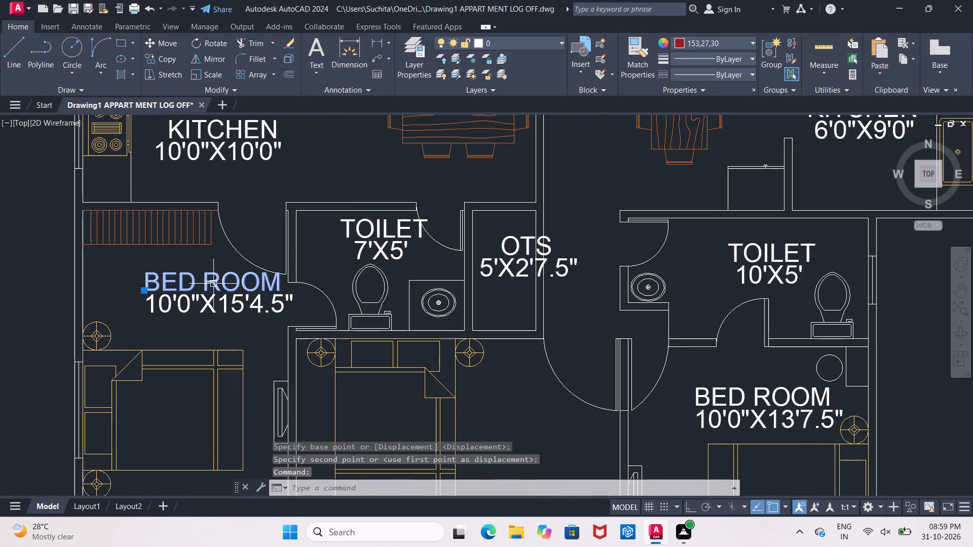
click(210, 305)
click(147, 44)
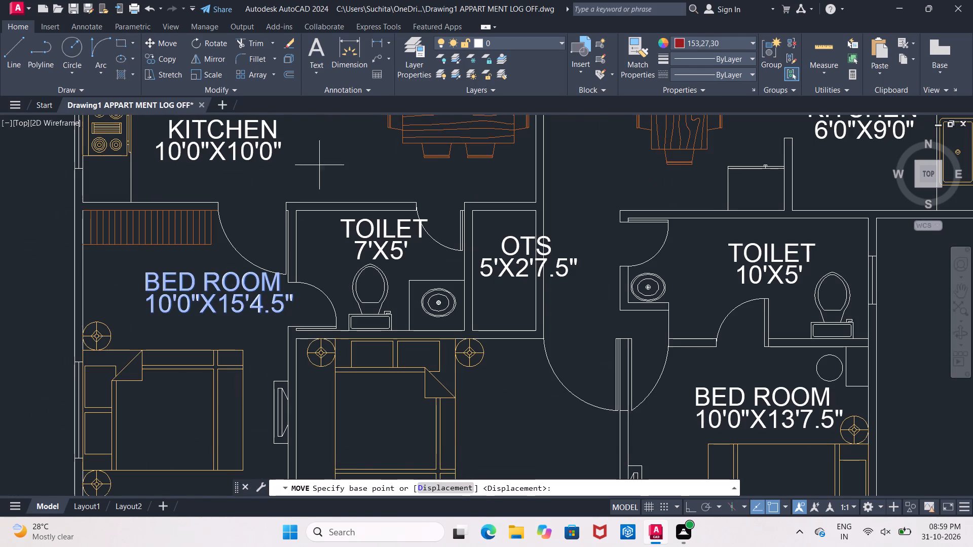
click(330, 166)
click(307, 166)
Move the TOILET text and its 7'X5' size text together slightly left, clear of the toilet's door swing.
middle_drag(362, 204, 292, 198)
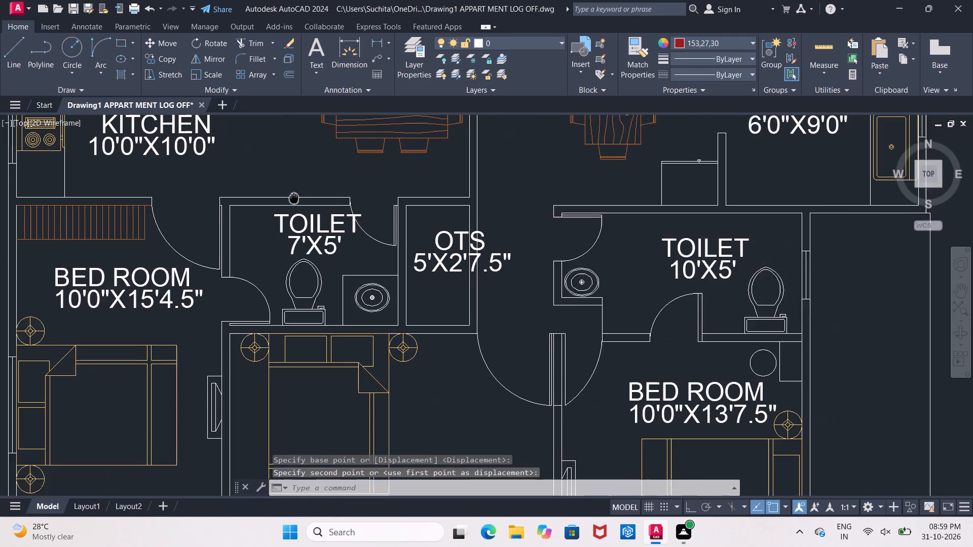
middle_drag(292, 198, 285, 194)
scroll(302, 215, up, 1)
click(301, 220)
click(299, 251)
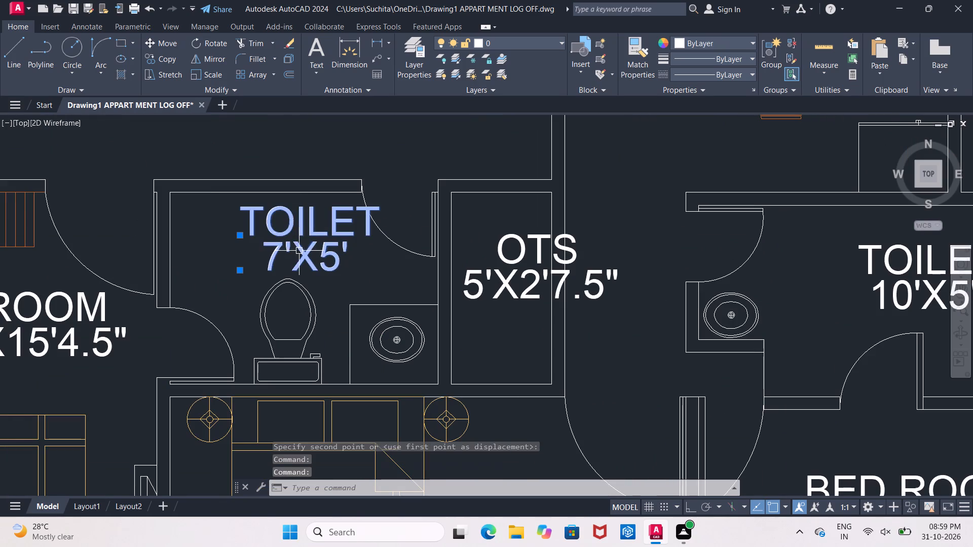
click(177, 43)
click(423, 147)
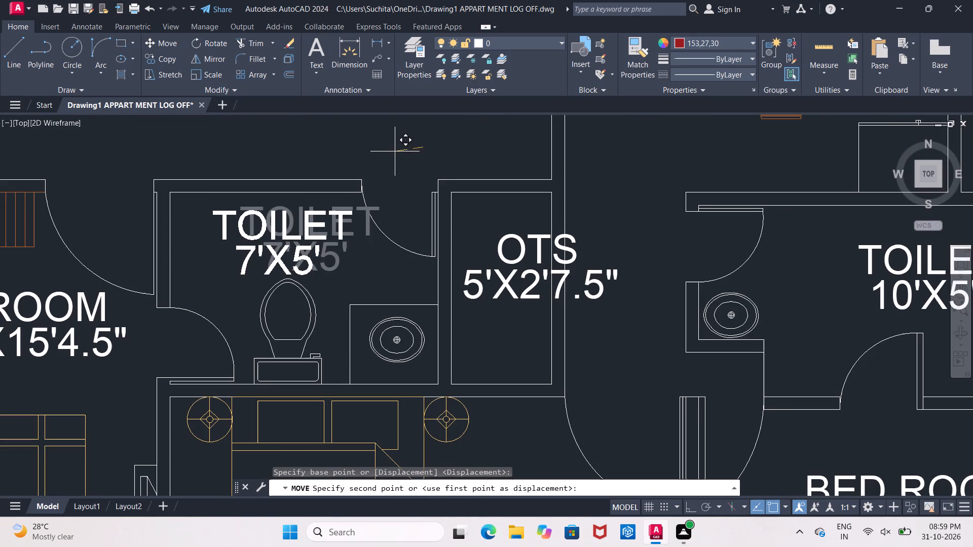
click(395, 151)
Rotate the OTS text and its 5'X2'7.5" size text together by 90 degrees so they read vertically.
middle_drag(447, 227, 252, 169)
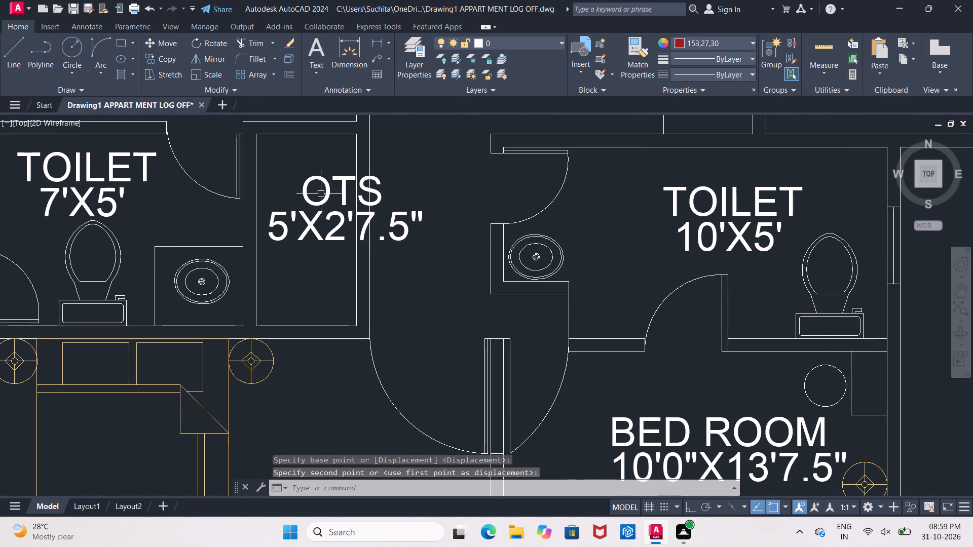
click(317, 196)
click(326, 204)
click(325, 200)
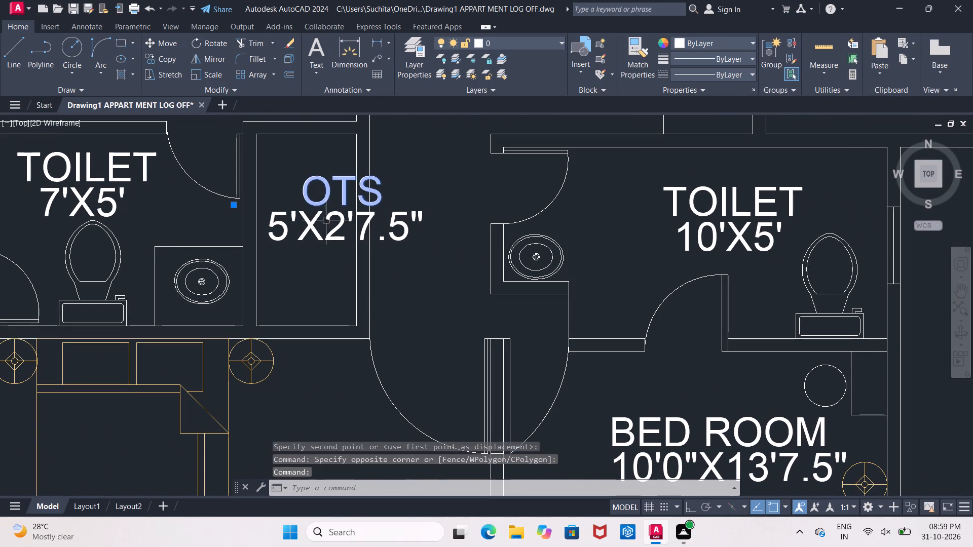
click(327, 224)
click(323, 236)
click(196, 35)
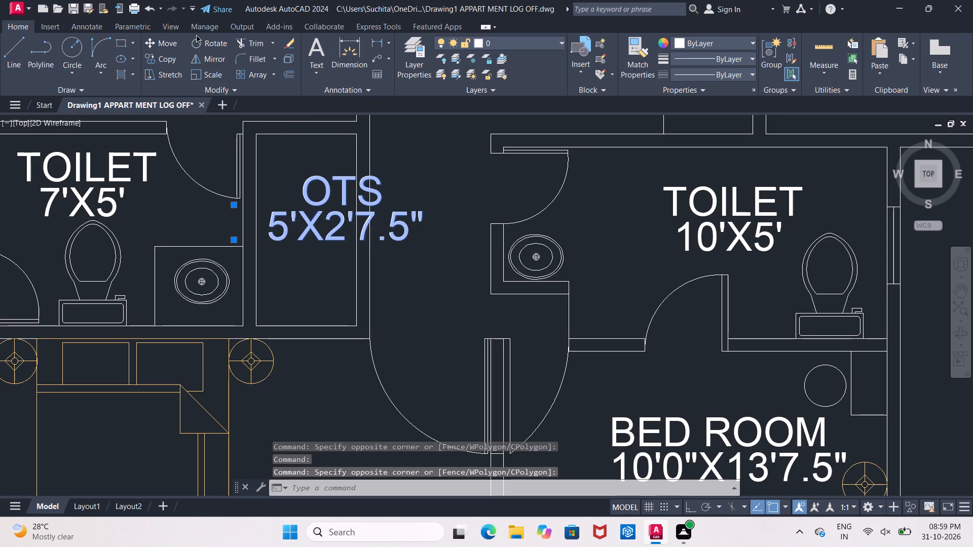
click(379, 186)
click(198, 45)
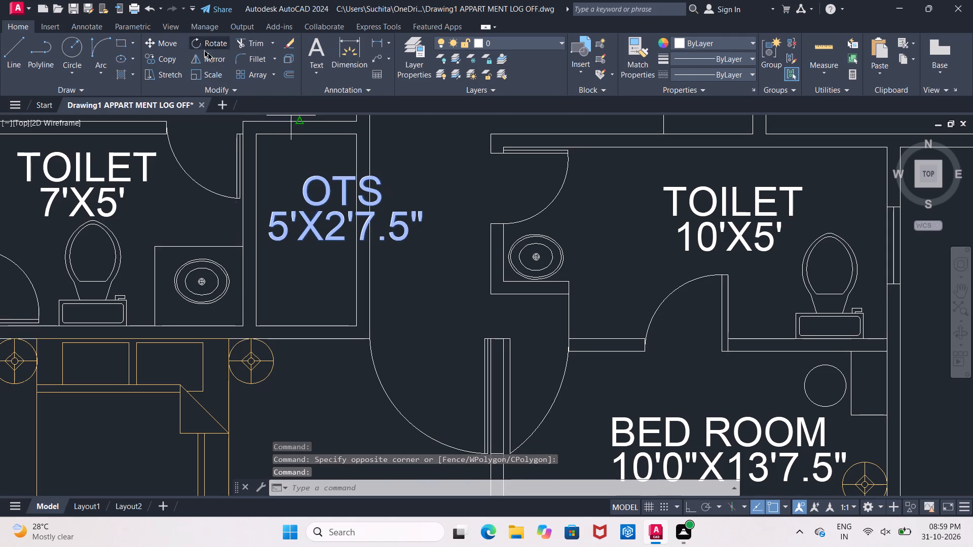
click(380, 189)
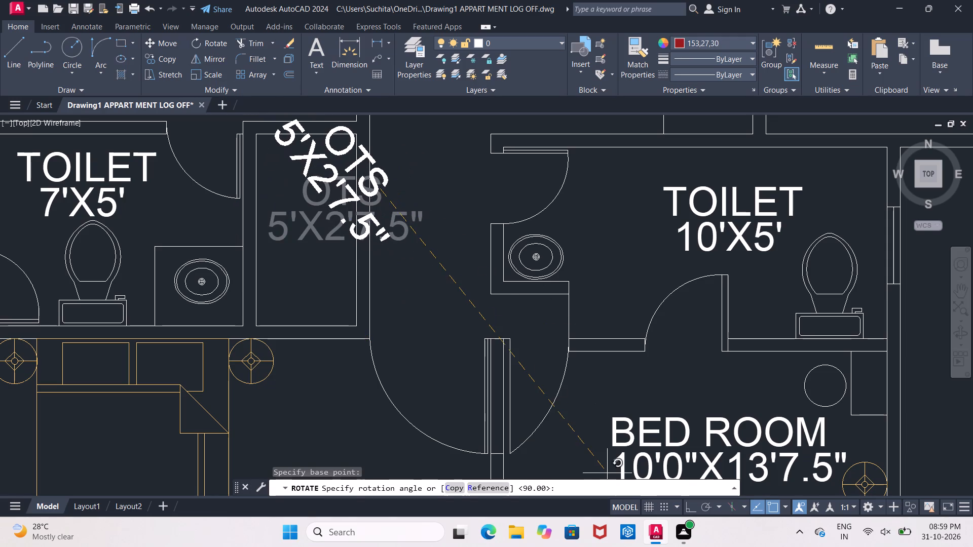
click(688, 506)
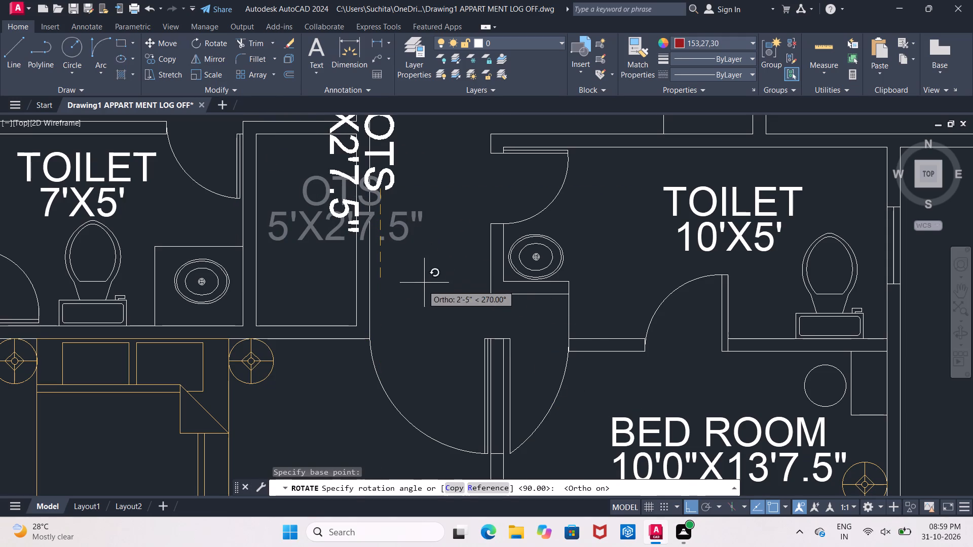
click(393, 152)
Move the rotated 5'X2'7.5" size text slightly right, widening its gap from the OTS text.
click(402, 203)
click(164, 45)
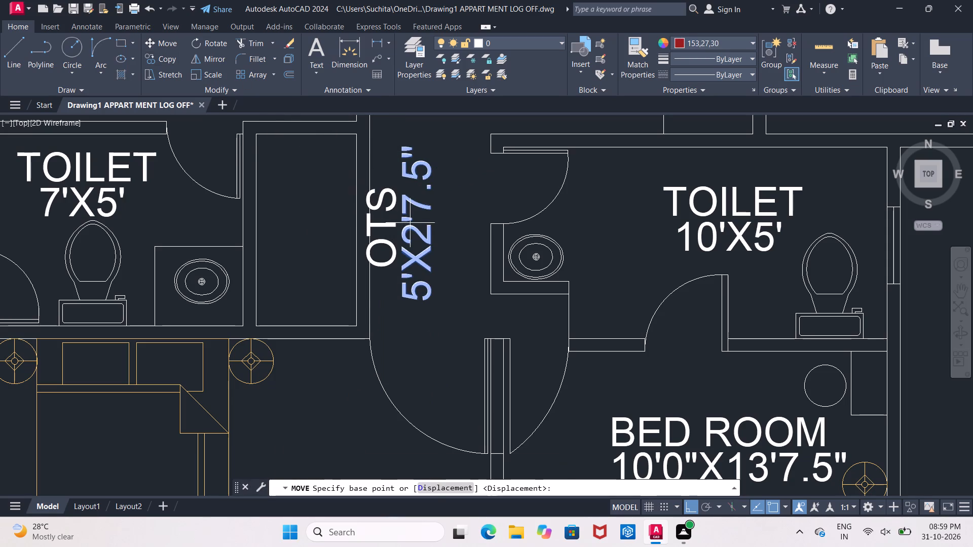
click(411, 223)
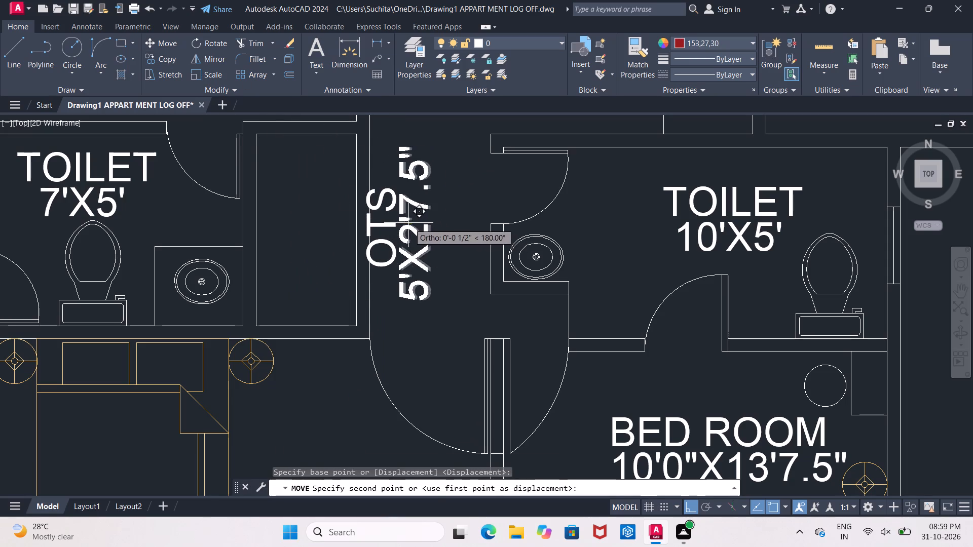
click(416, 223)
Move the vertical OTS and 5'X2'7.5" texts together straight left into the OTS shaft beside the 7'X5' toilet.
click(397, 224)
click(422, 229)
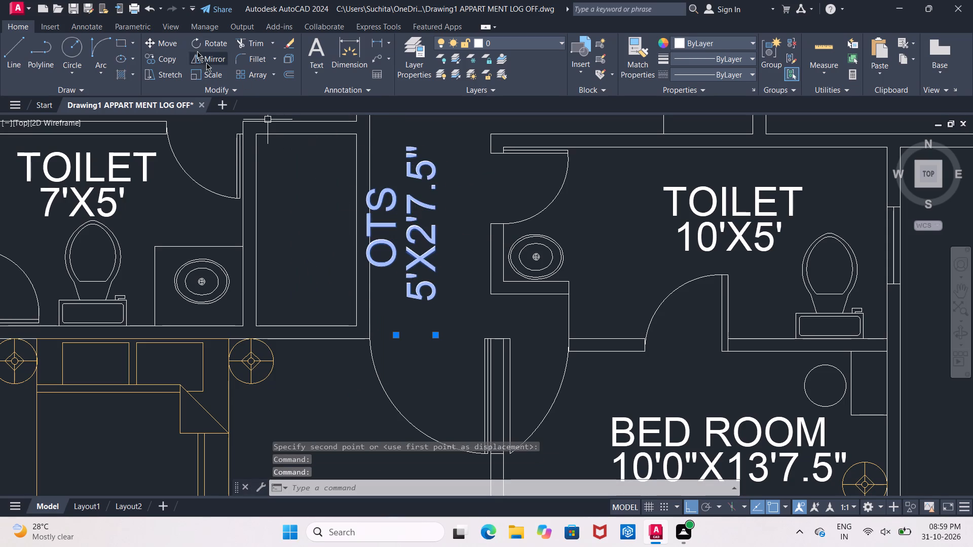
click(175, 42)
click(423, 215)
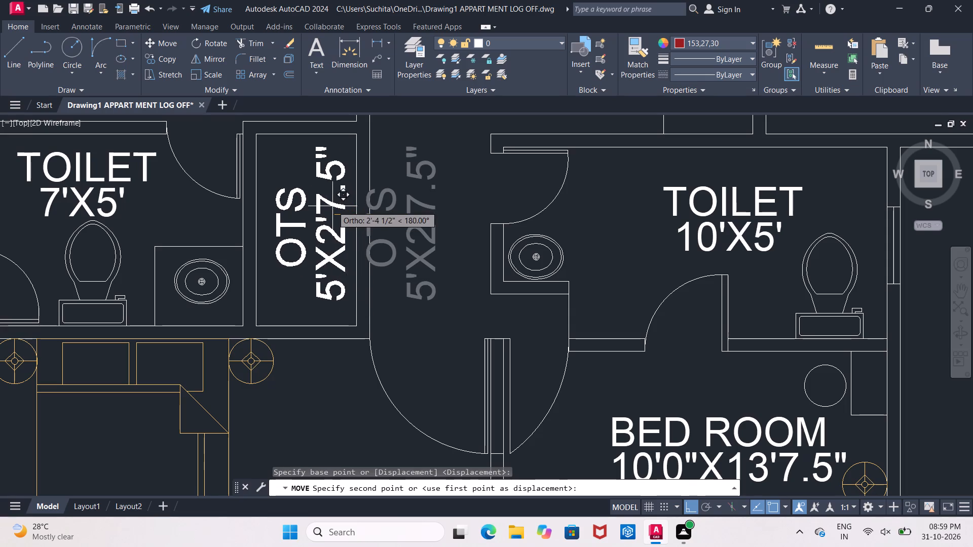
click(332, 206)
Move the middle front balcony's 4'-0" WD BALCONY label down and left to the balcony's centre, clear of the SD texts.
scroll(327, 201, down, 3)
middle_drag(324, 249, 303, 198)
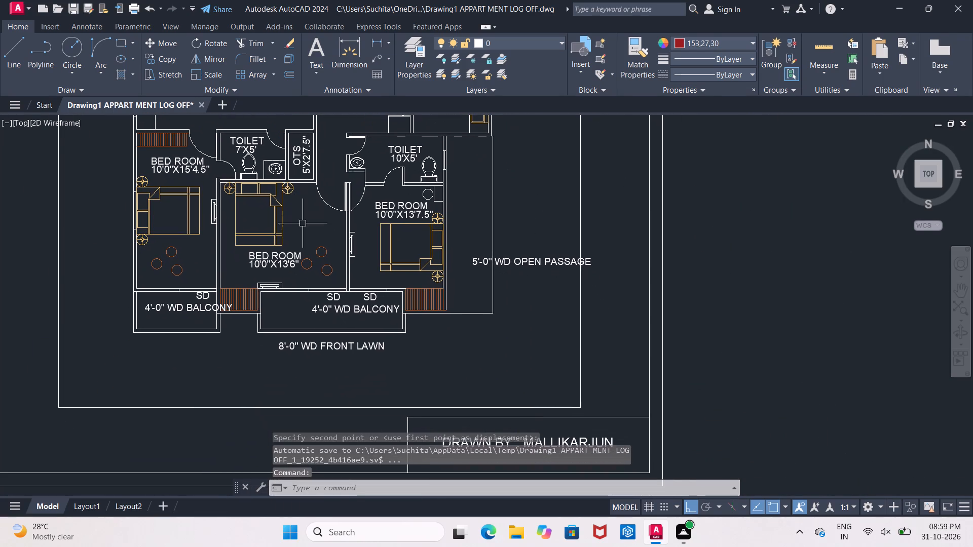
middle_drag(358, 298, 336, 231)
scroll(331, 239, up, 1)
click(327, 248)
click(174, 46)
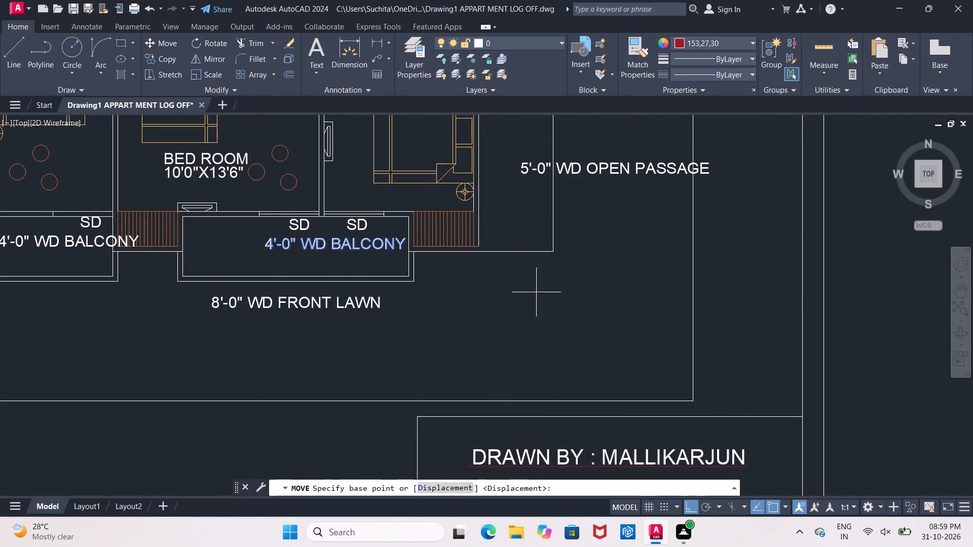
drag(571, 286, 567, 290)
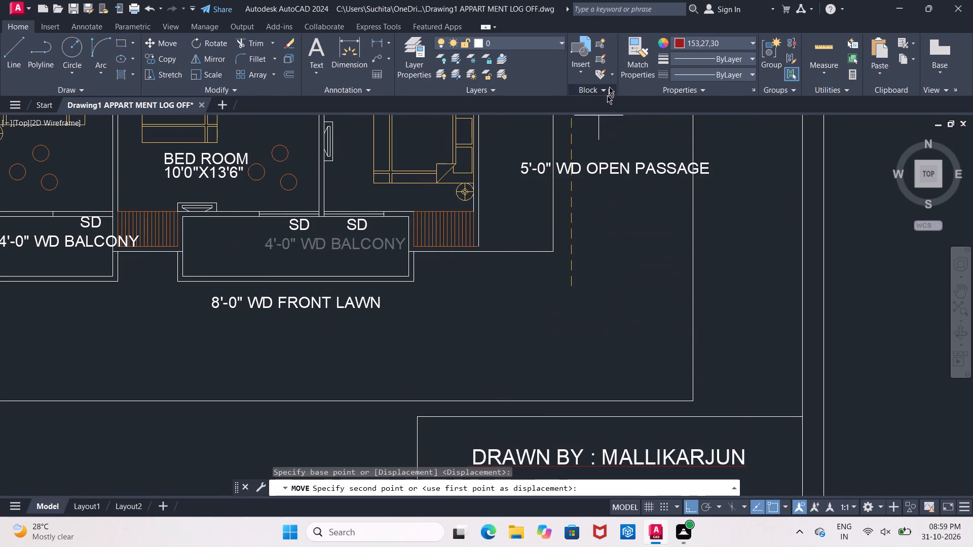
click(688, 507)
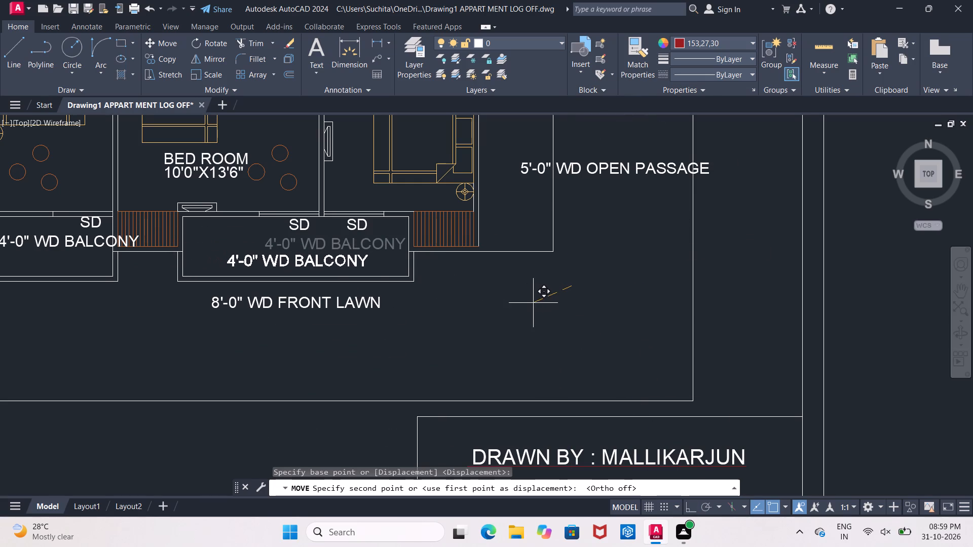
click(541, 294)
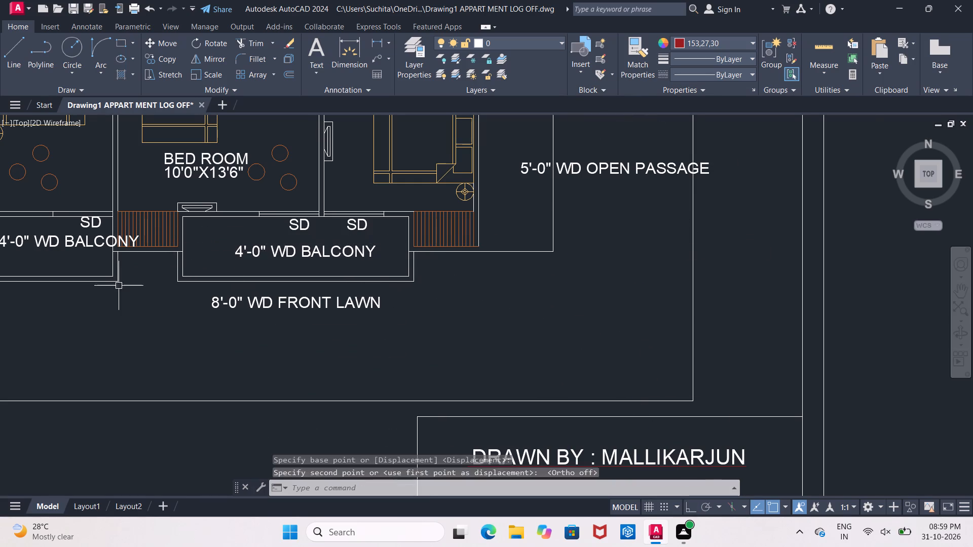
Move the leftmost front balcony's 4'-0" WD BALCONY label slightly left, off the hatched strip.
middle_drag(115, 284, 300, 305)
click(257, 266)
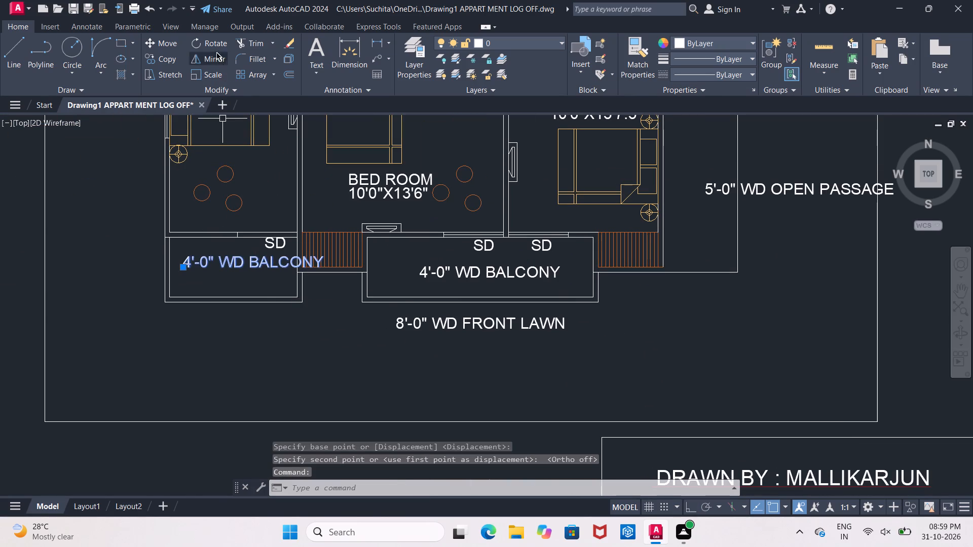
click(173, 47)
click(274, 261)
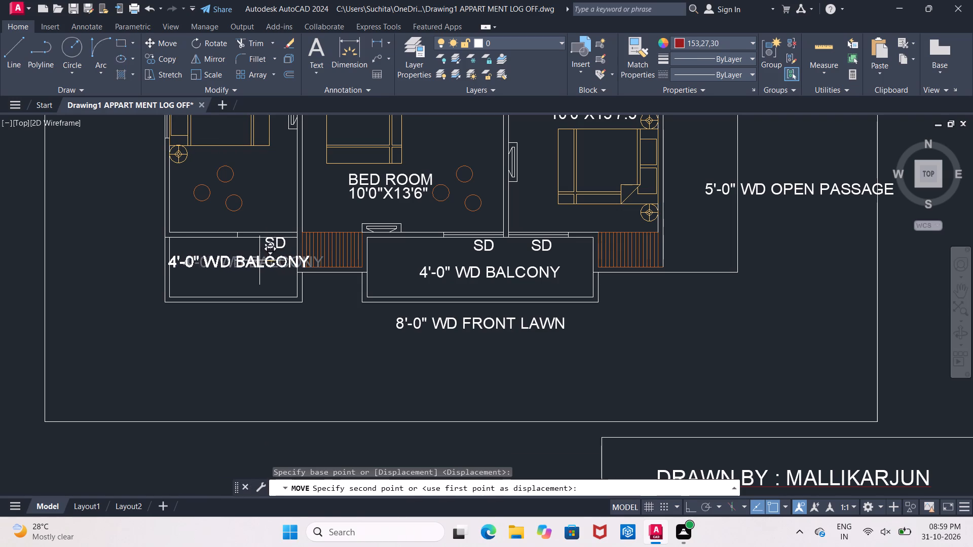
click(256, 262)
Scale down the leftmost front balcony's 4'-0" WD BALCONY label so it fits between the balcony walls.
click(252, 264)
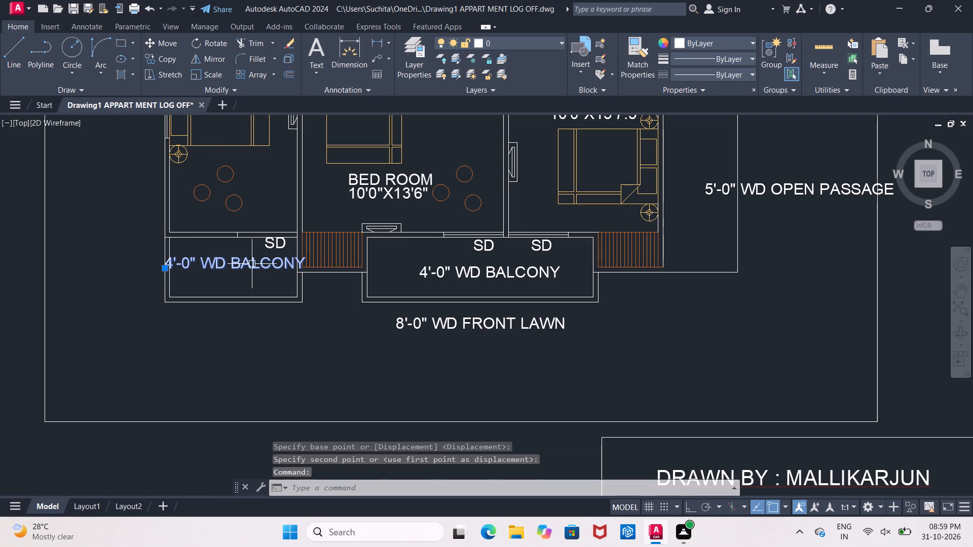
click(211, 71)
click(189, 265)
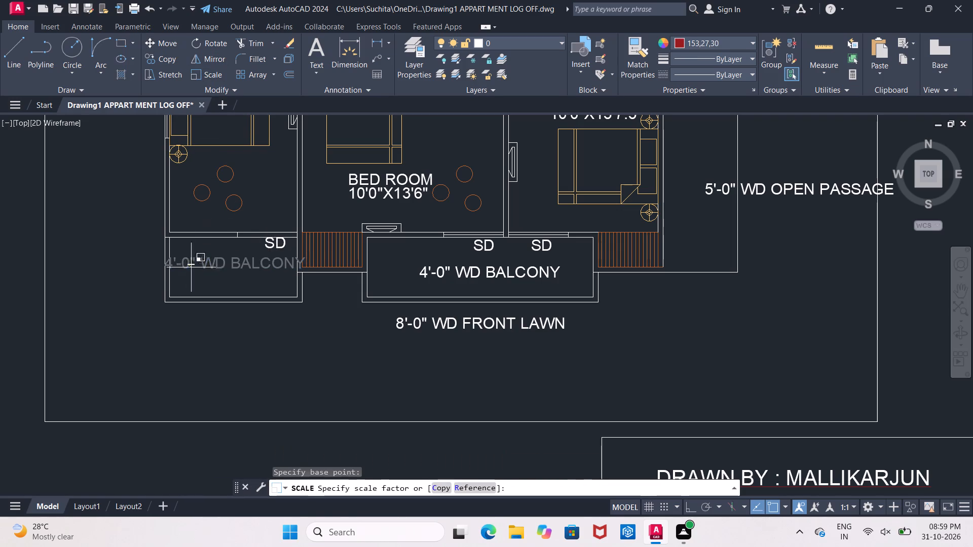
click(239, 281)
Move the leftmost front balcony's 4'-0" WD BALCONY label slightly down and right to the centre of the balcony.
click(231, 270)
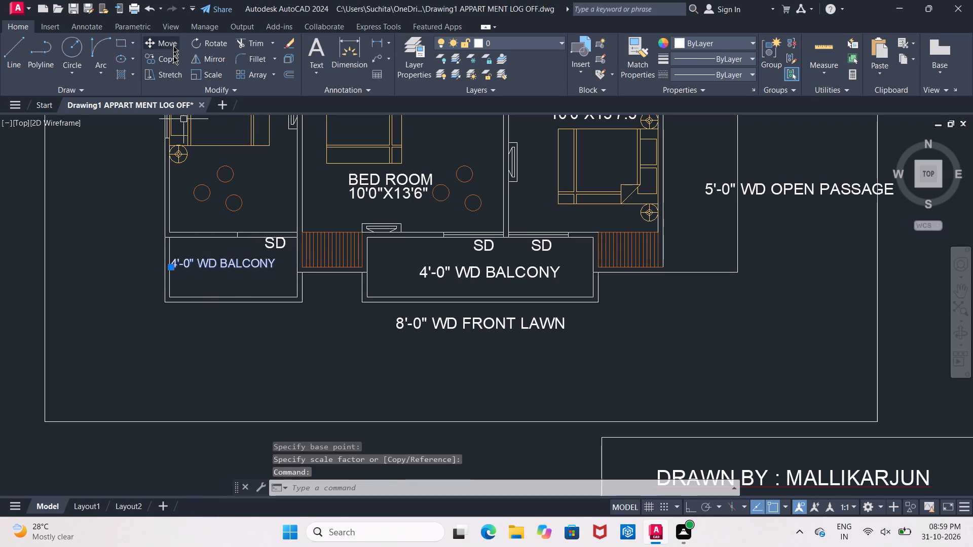
click(173, 47)
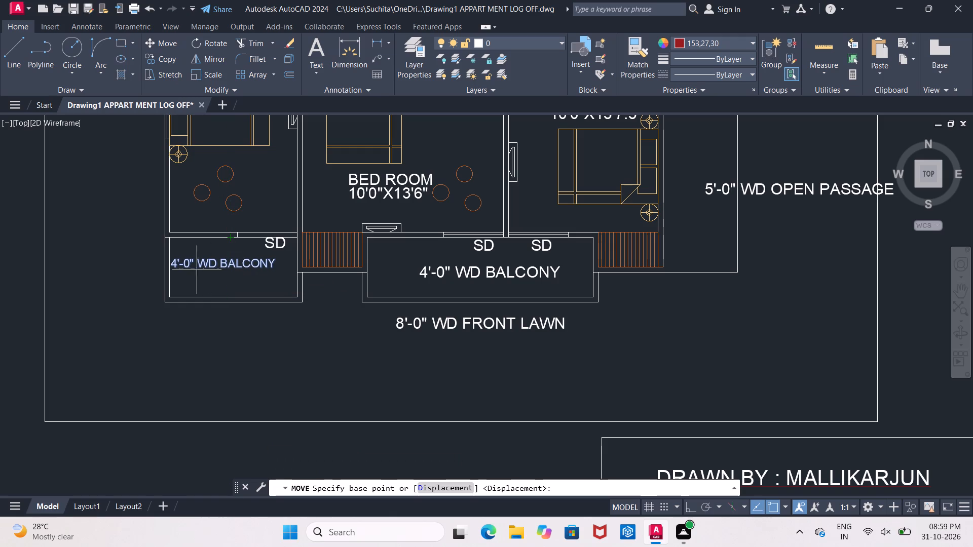
click(170, 47)
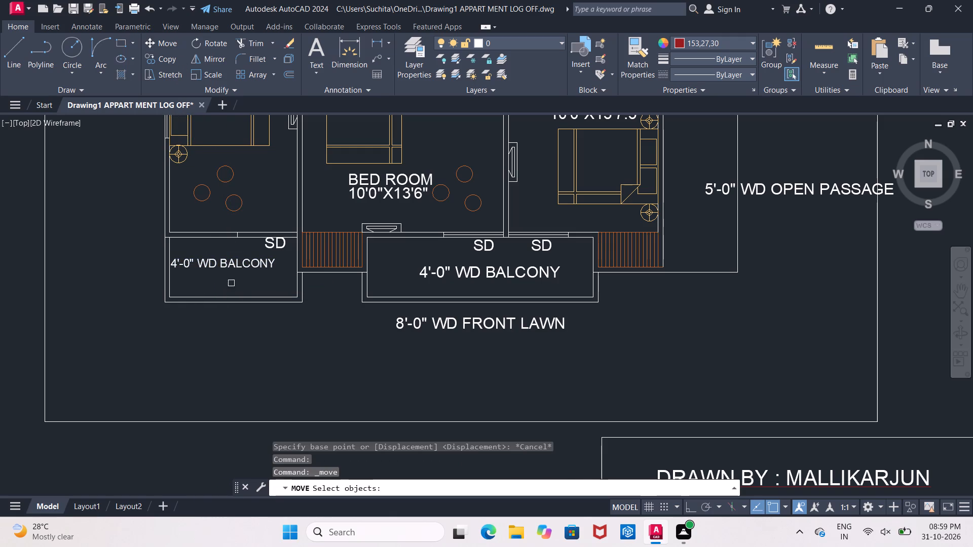
click(218, 268)
key(Escape)
click(217, 264)
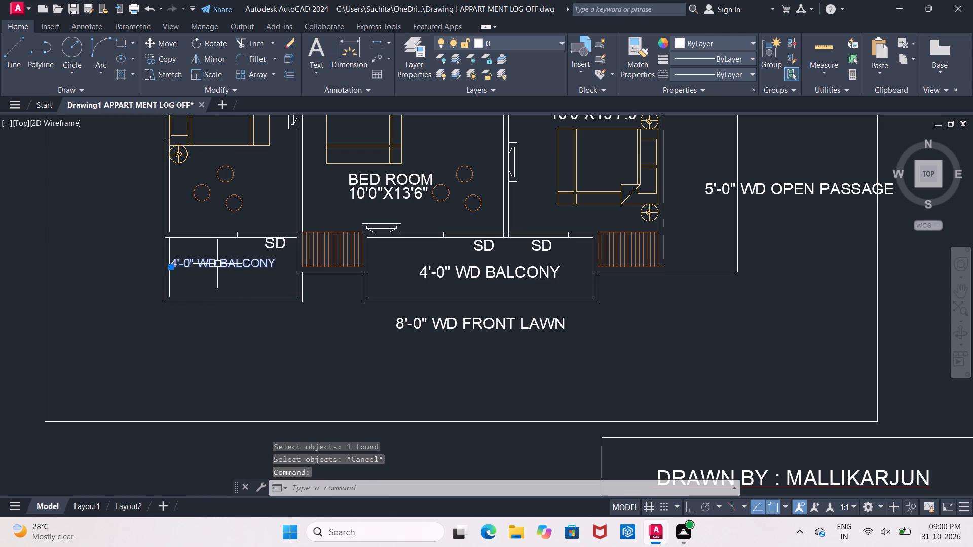
click(157, 36)
click(227, 269)
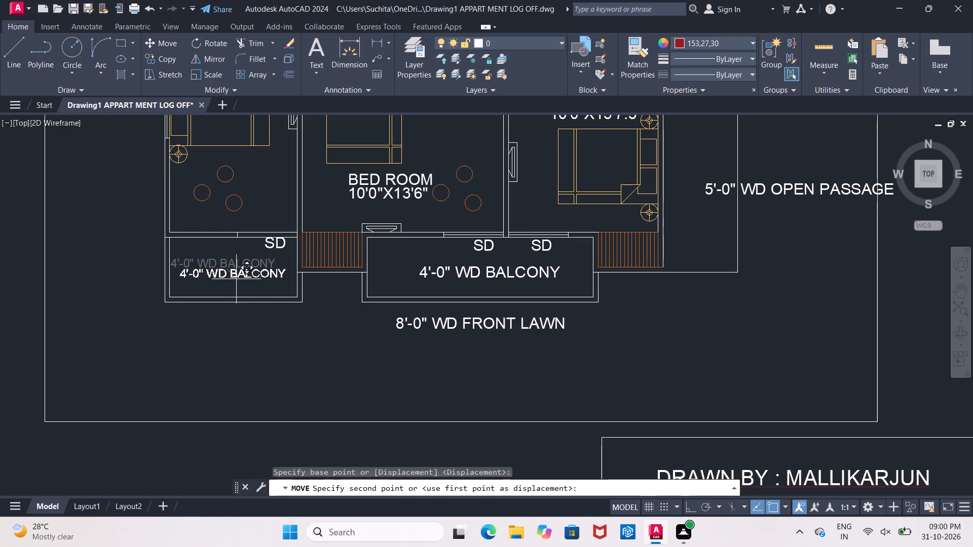
click(240, 277)
Rotate the 5'-0" WD OPEN PASSAGE label 90° so it reads vertically.
scroll(239, 277, down, 2)
middle_drag(415, 251, 263, 263)
click(301, 254)
click(207, 43)
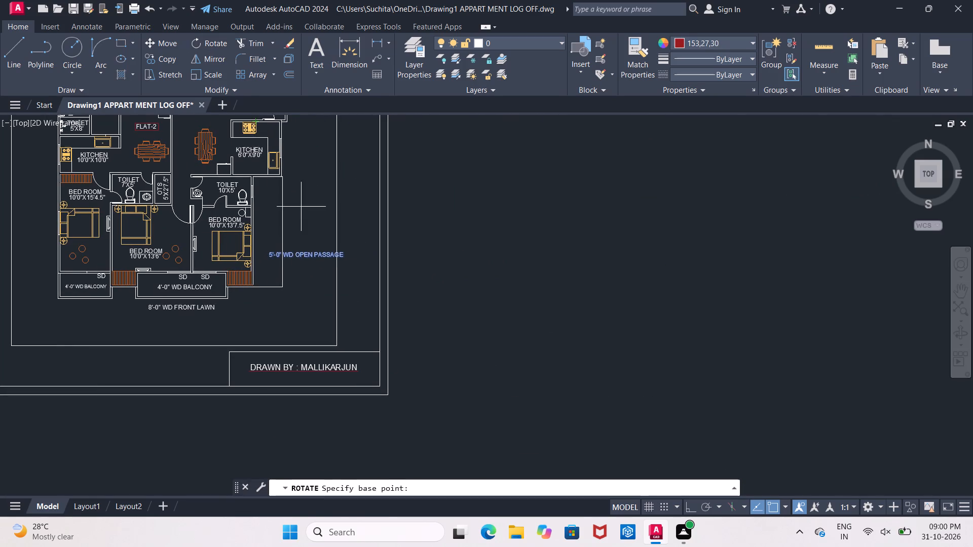
scroll(315, 231, up, 2)
click(359, 291)
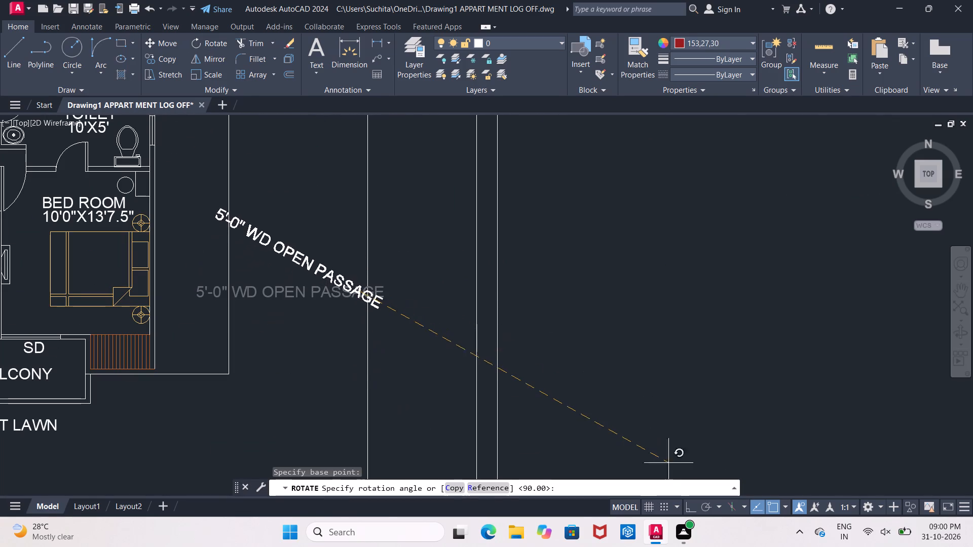
click(688, 505)
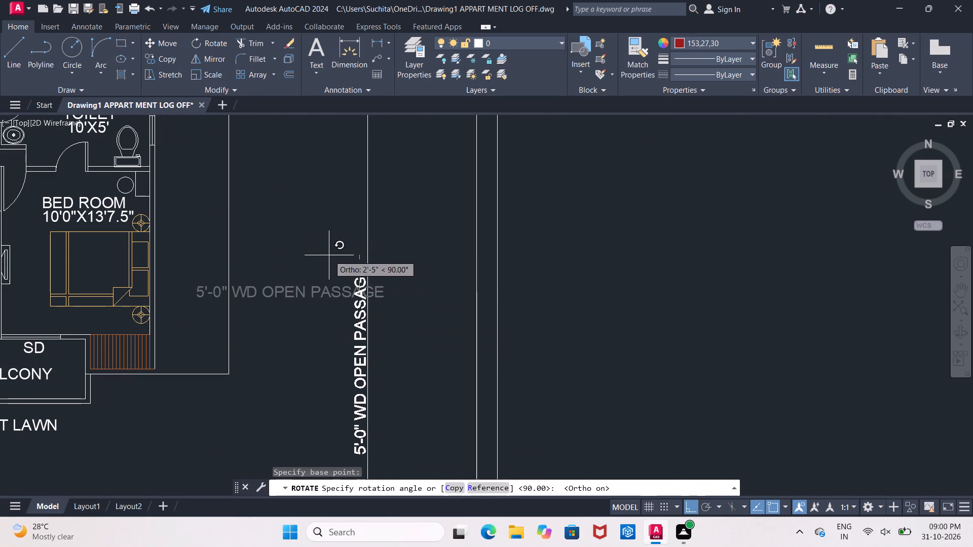
click(329, 255)
Move the vertical 5'-0" WD OPEN PASSAGE label into the passage strip beside the 10'0"X13'7.5" bedroom.
click(361, 303)
click(174, 41)
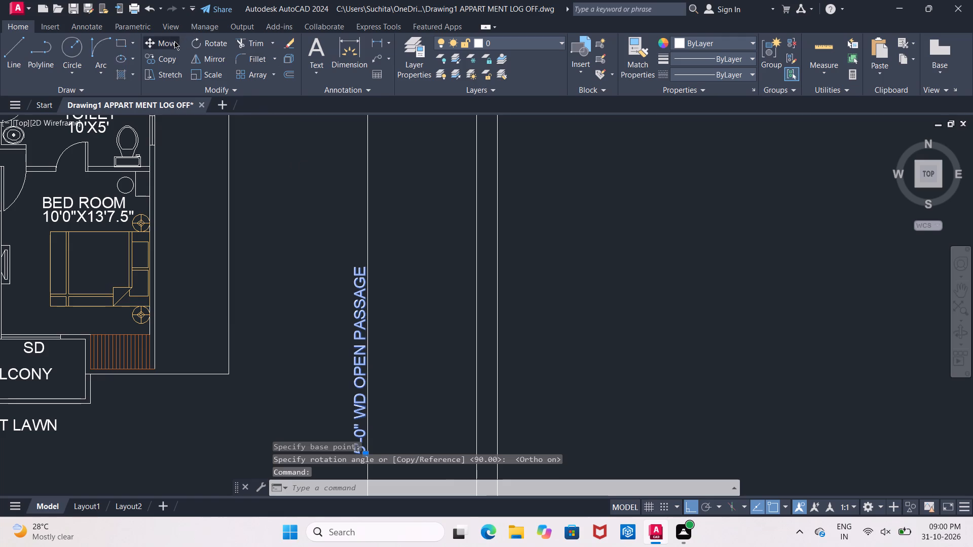
click(360, 359)
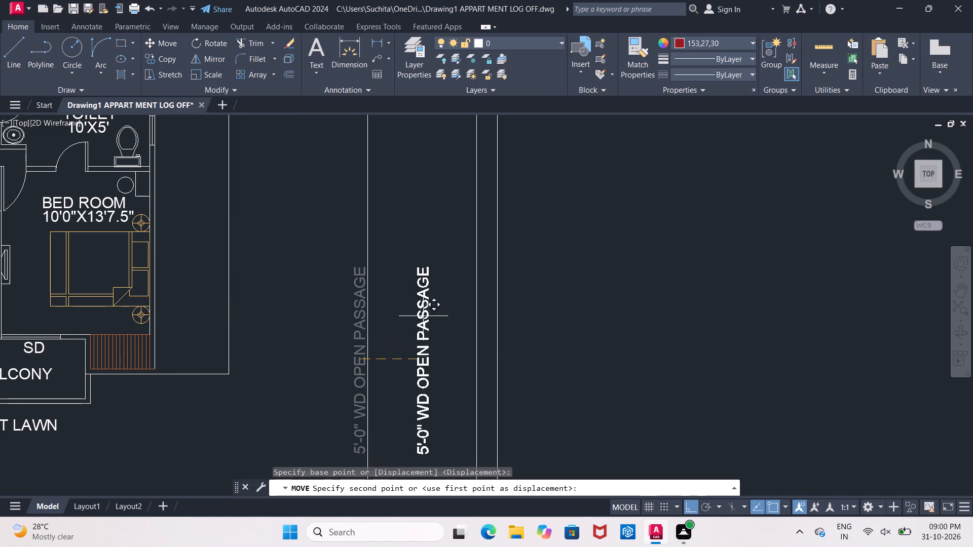
click(691, 505)
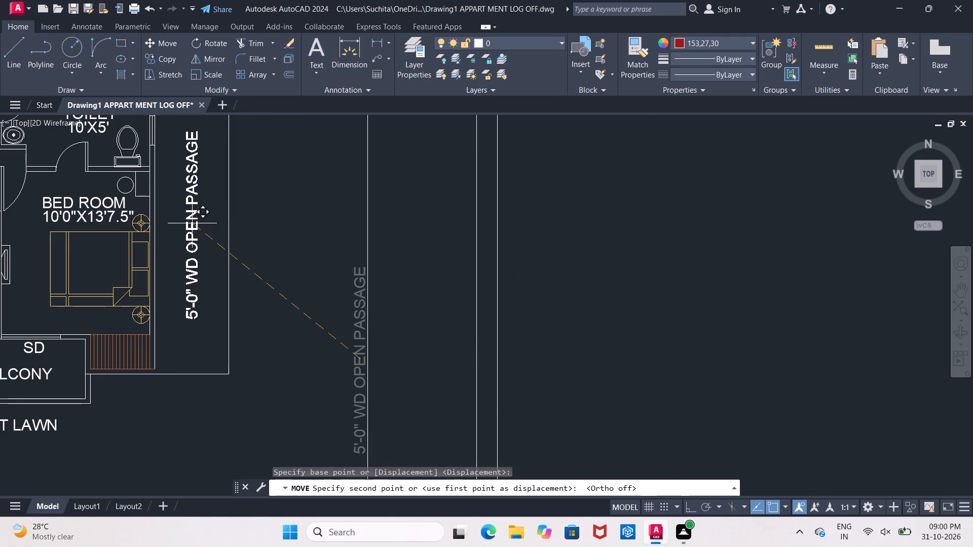
click(192, 223)
Review the label placement across the flats and the whole framed sheet.
scroll(196, 228, down, 2)
middle_drag(155, 208, 204, 256)
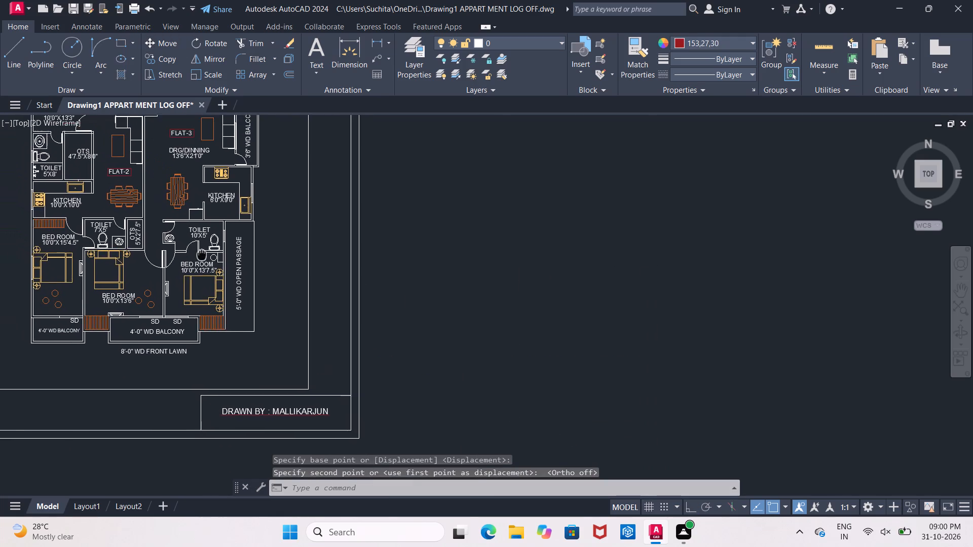
middle_drag(204, 256, 209, 260)
scroll(210, 261, down, 1)
scroll(206, 185, up, 1)
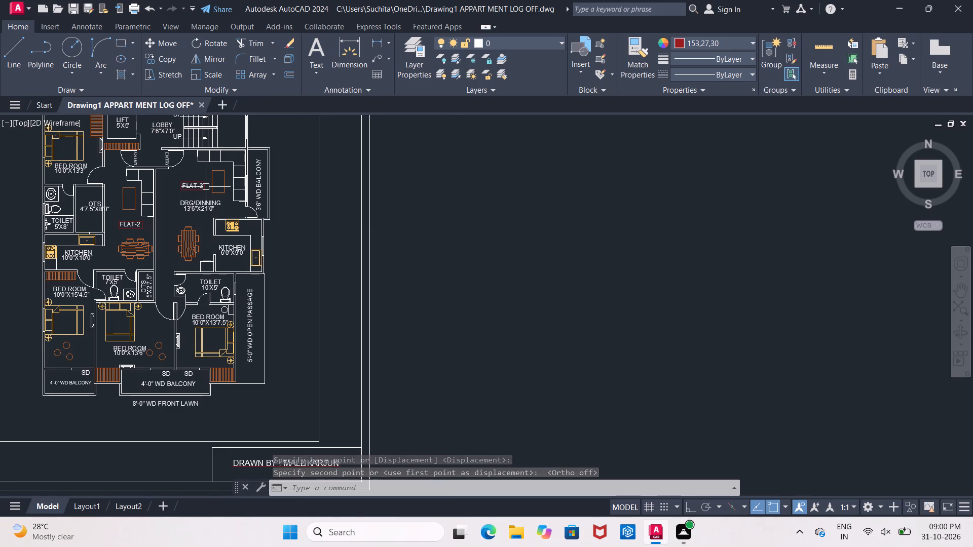
scroll(206, 187, up, 1)
scroll(206, 191, down, 3)
middle_drag(230, 203, 241, 253)
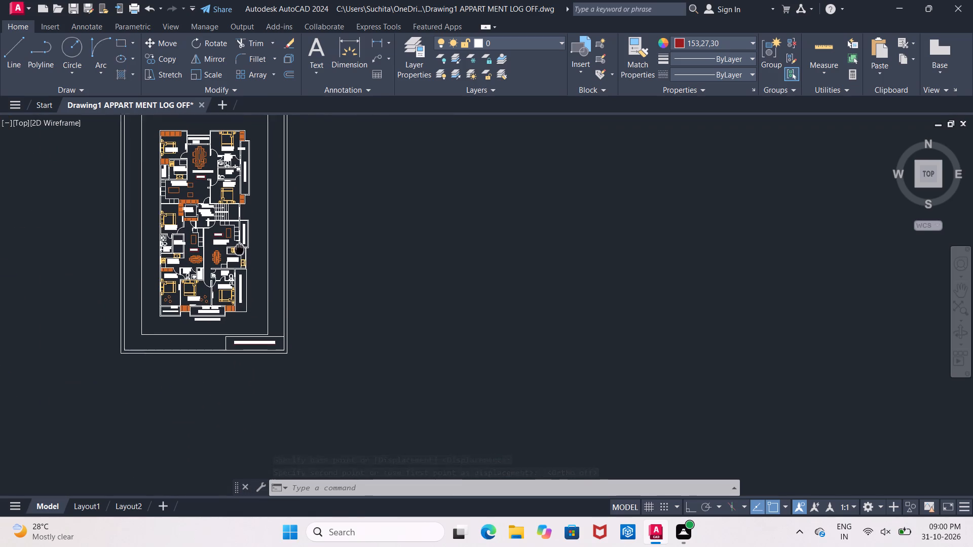
middle_drag(241, 253, 245, 267)
middle_drag(355, 238, 372, 263)
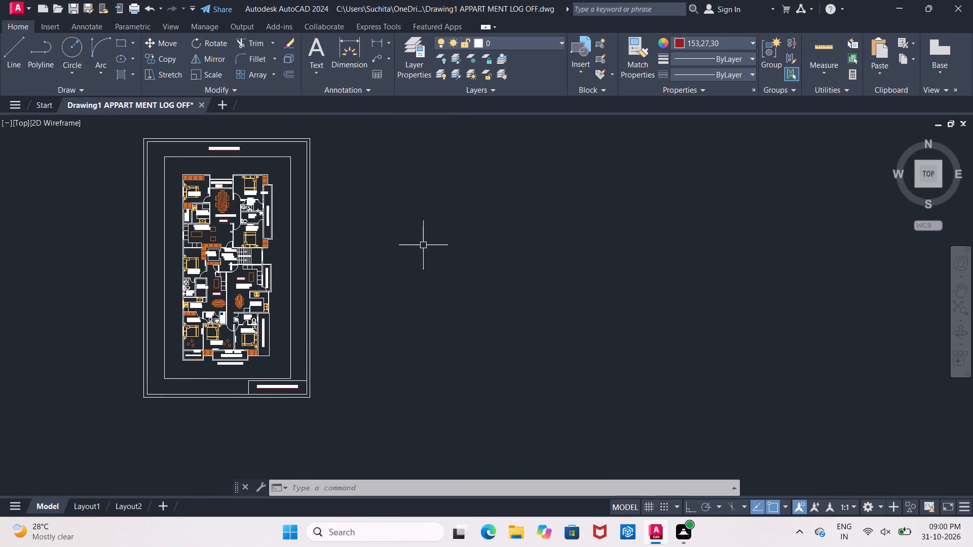
Set up a centred plot with DWG To PDF.pc3, using a window around the sheet's outer border as the plot area.
key(ctrl+p)
click(361, 172)
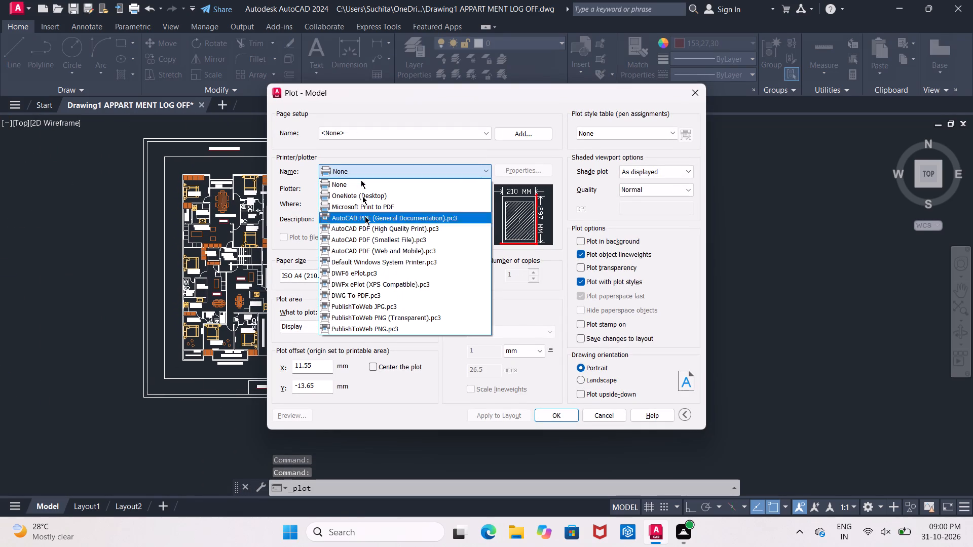
click(366, 295)
click(334, 322)
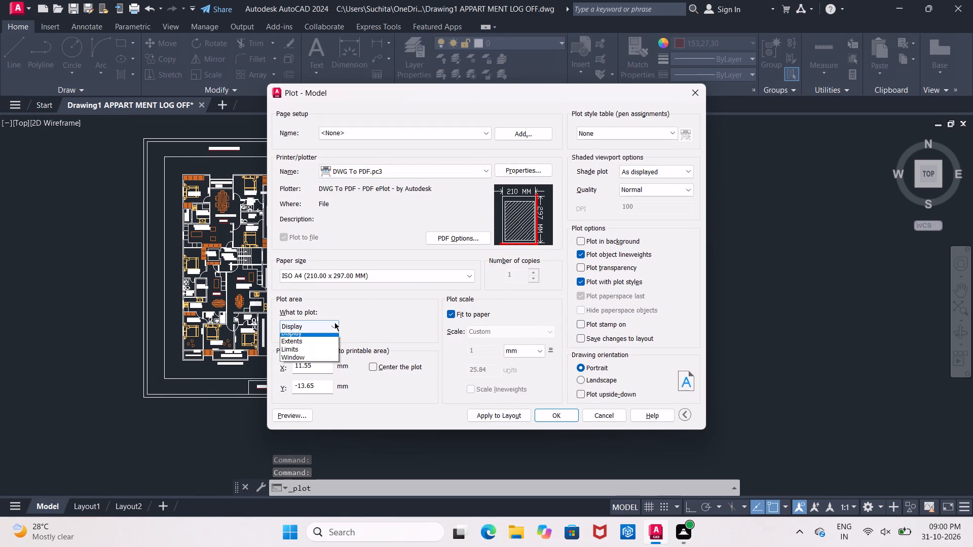
click(326, 360)
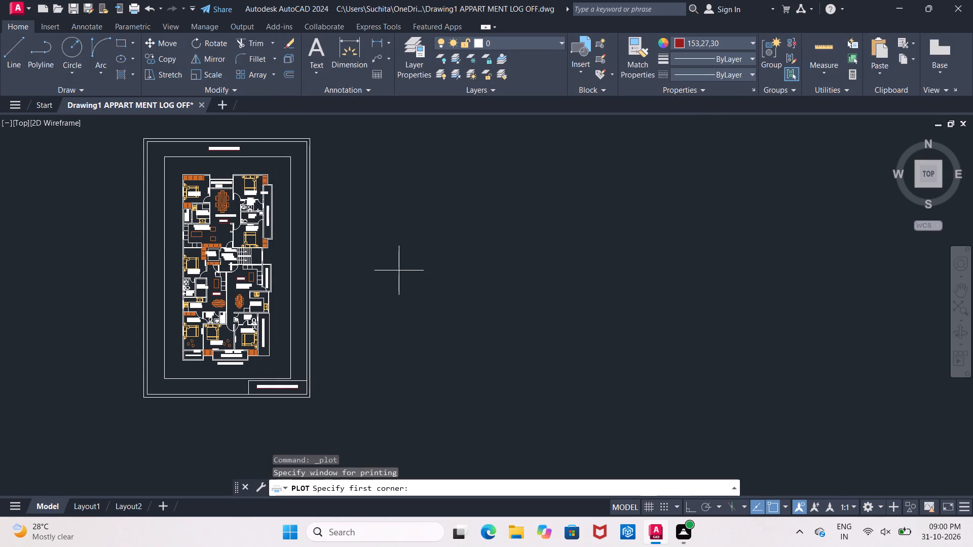
click(146, 136)
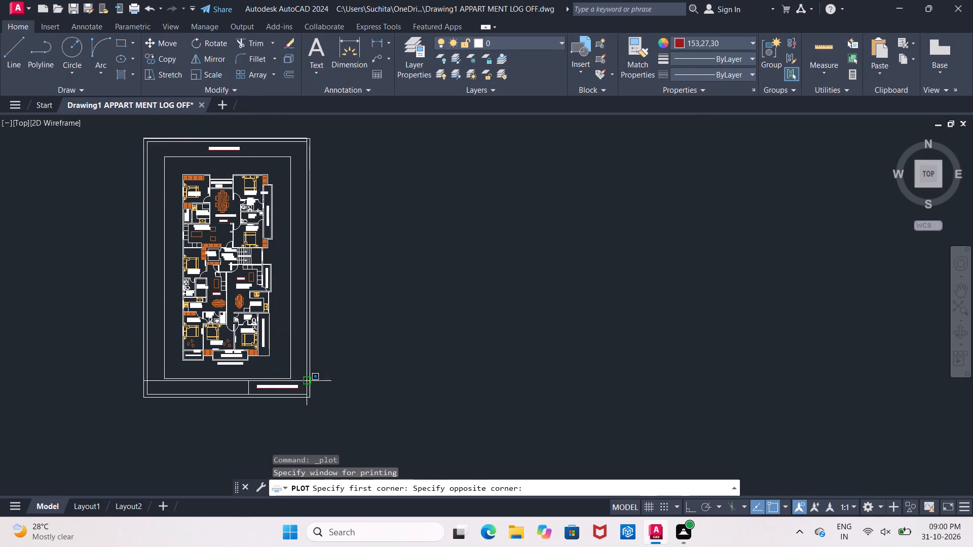
click(310, 400)
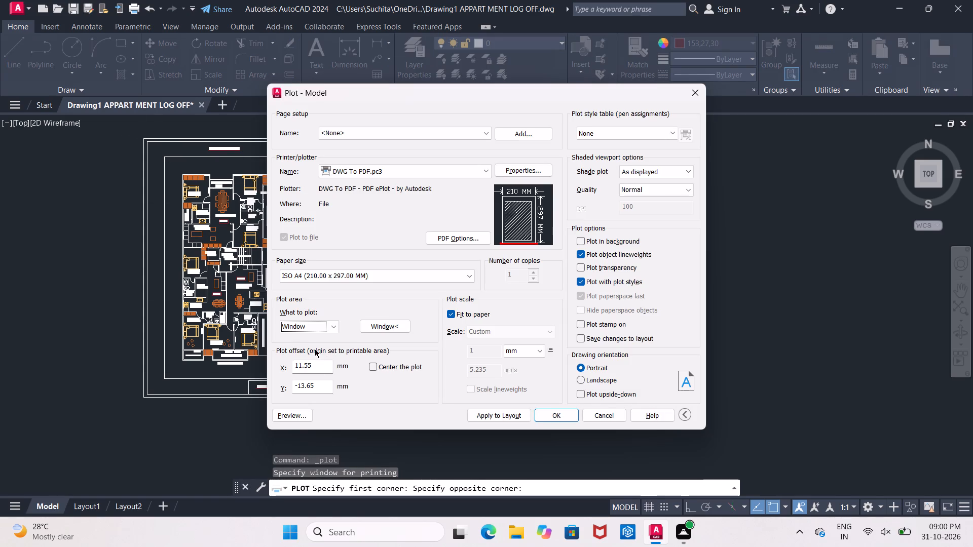
click(387, 366)
Plot the sheet to PDF as "Drawing1 APPART MENT -Model.pdf" in the mallikarjun folder on the Desktop.
click(557, 414)
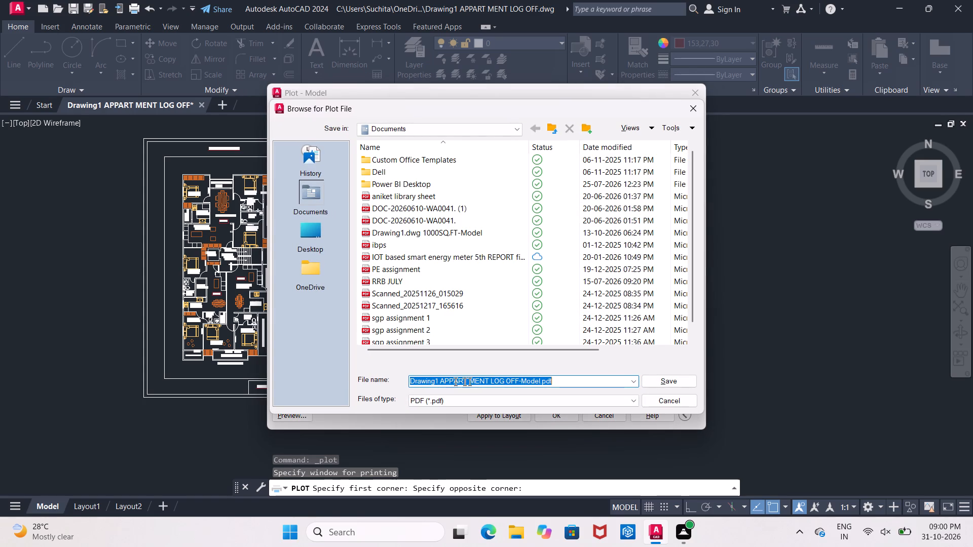
click(516, 382)
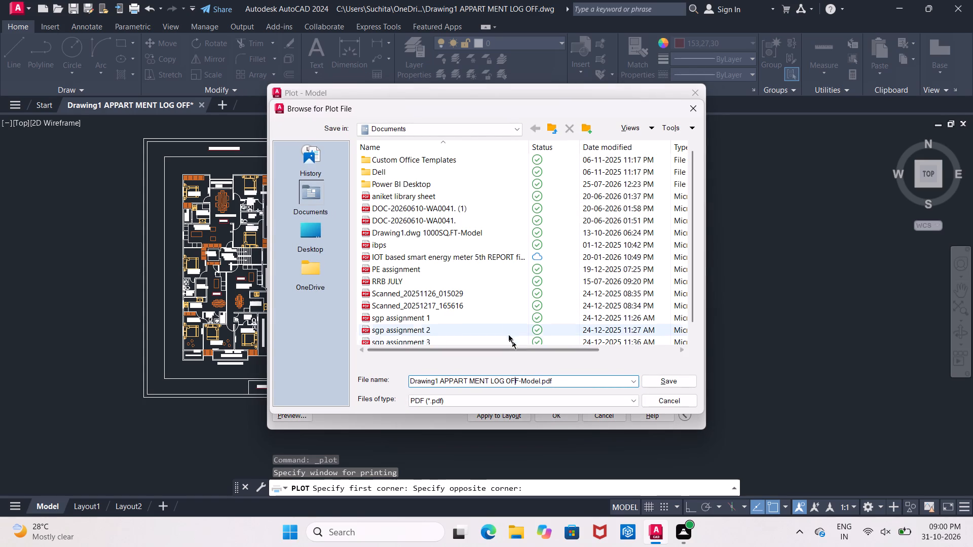
key(Right)
key(BackSpace)
key(BackSpace)
key(BackSpace)
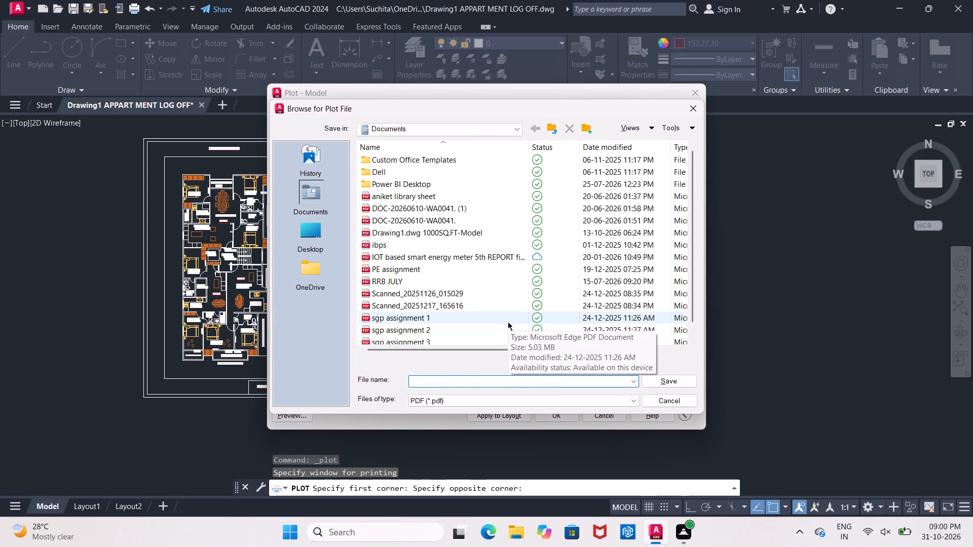
key(BackSpace)
key(BackSpace)
key(BackSpace)
key(BackSpace)
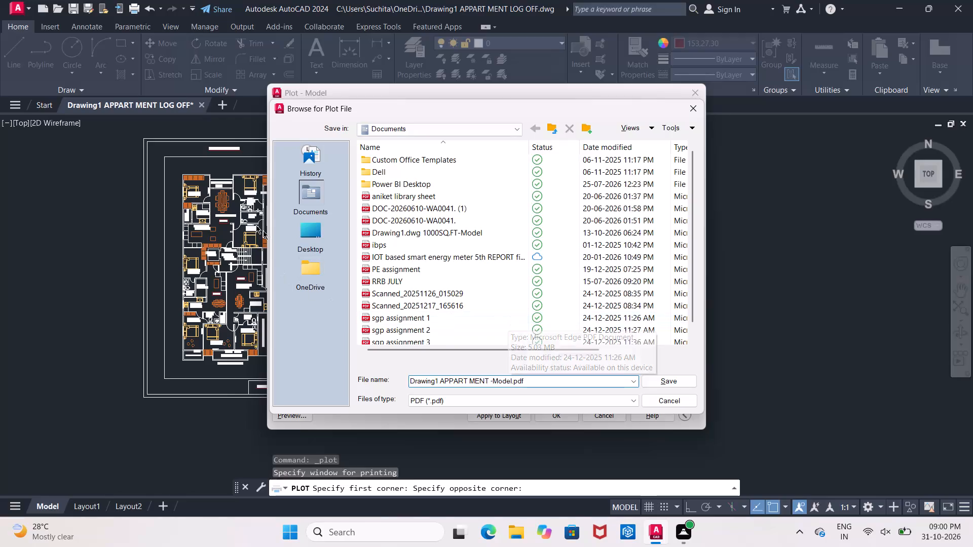
double_click(302, 222)
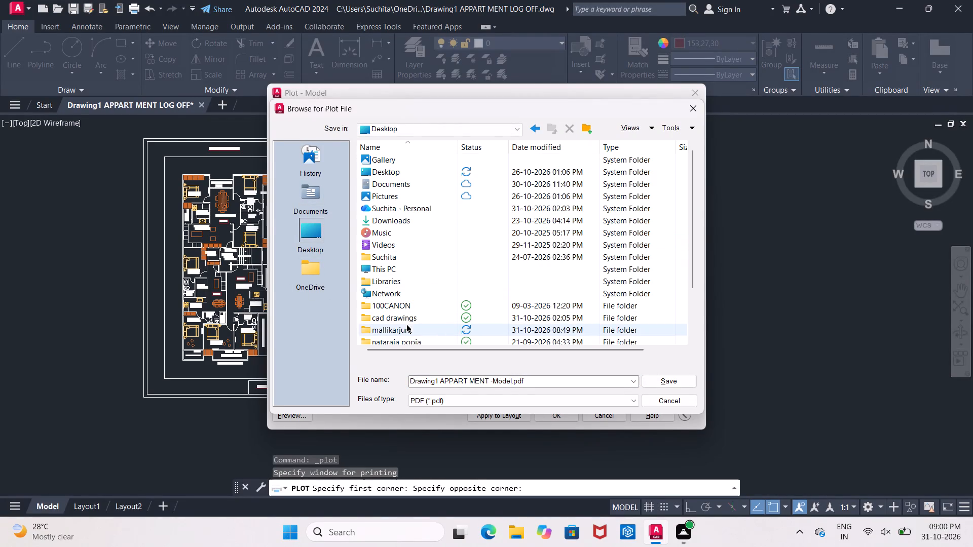
double_click(406, 326)
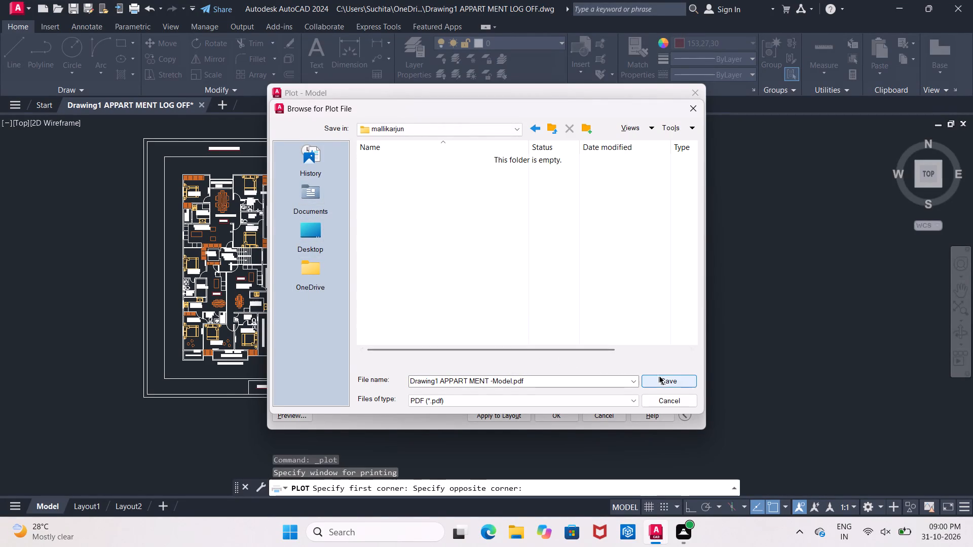
drag(661, 379, 661, 383)
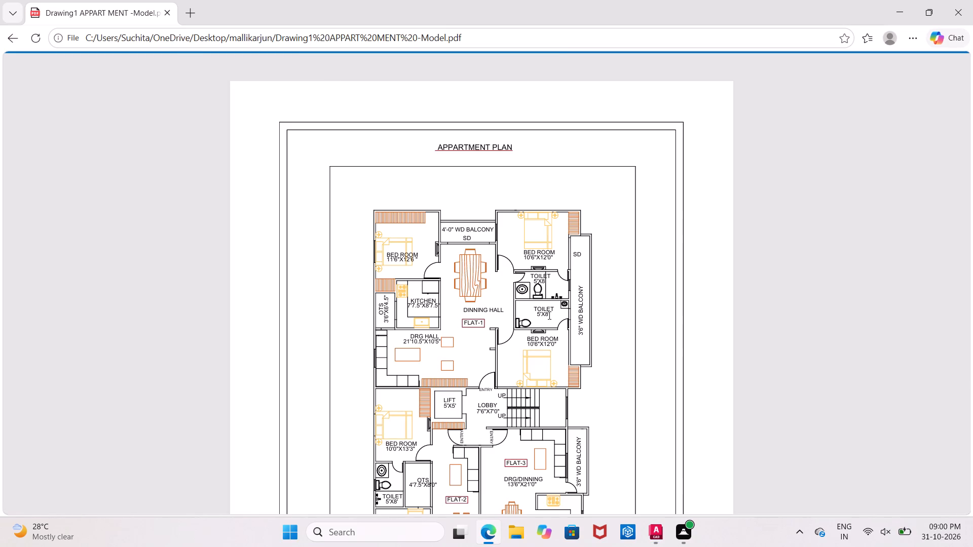
Check the plotted PDF down to the title block and close it.
scroll(549, 315, down, 3)
scroll(456, 272, down, 4)
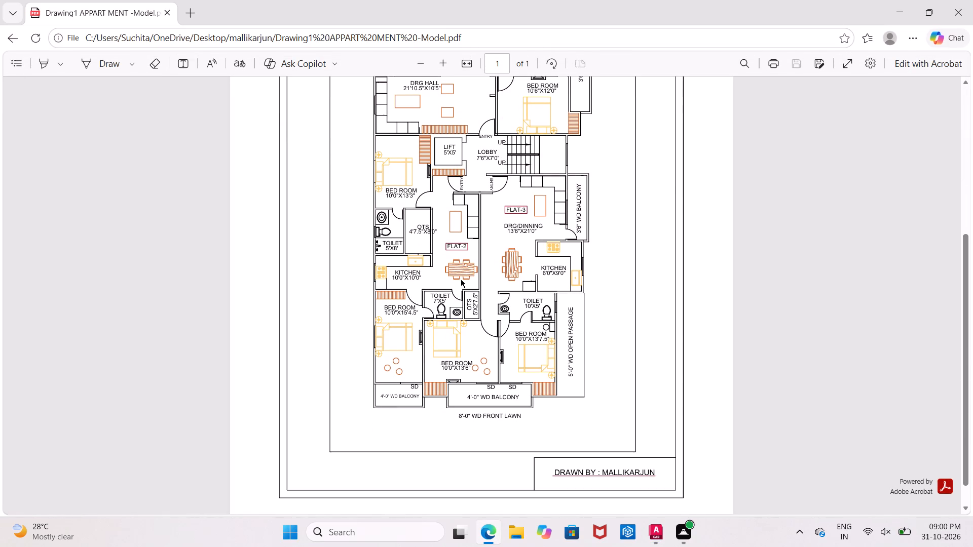
click(953, 9)
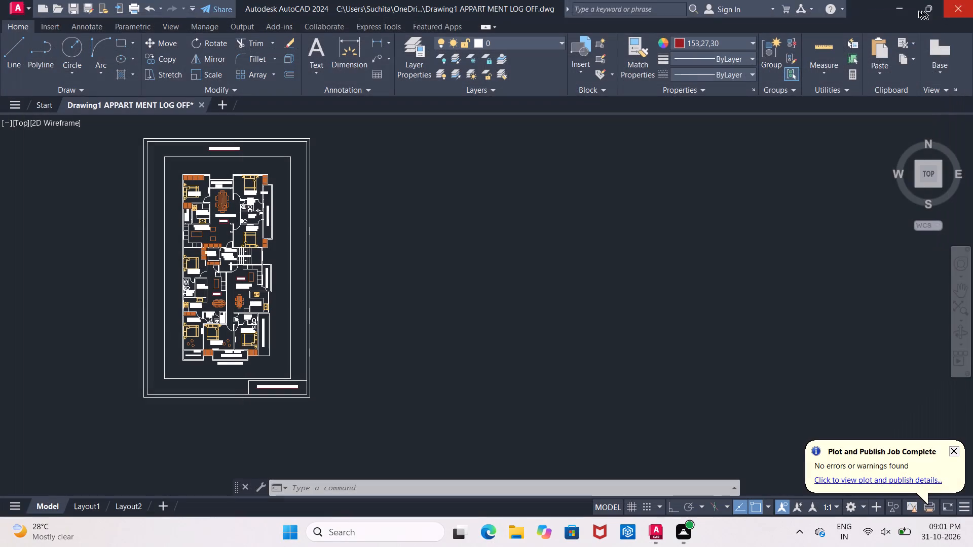